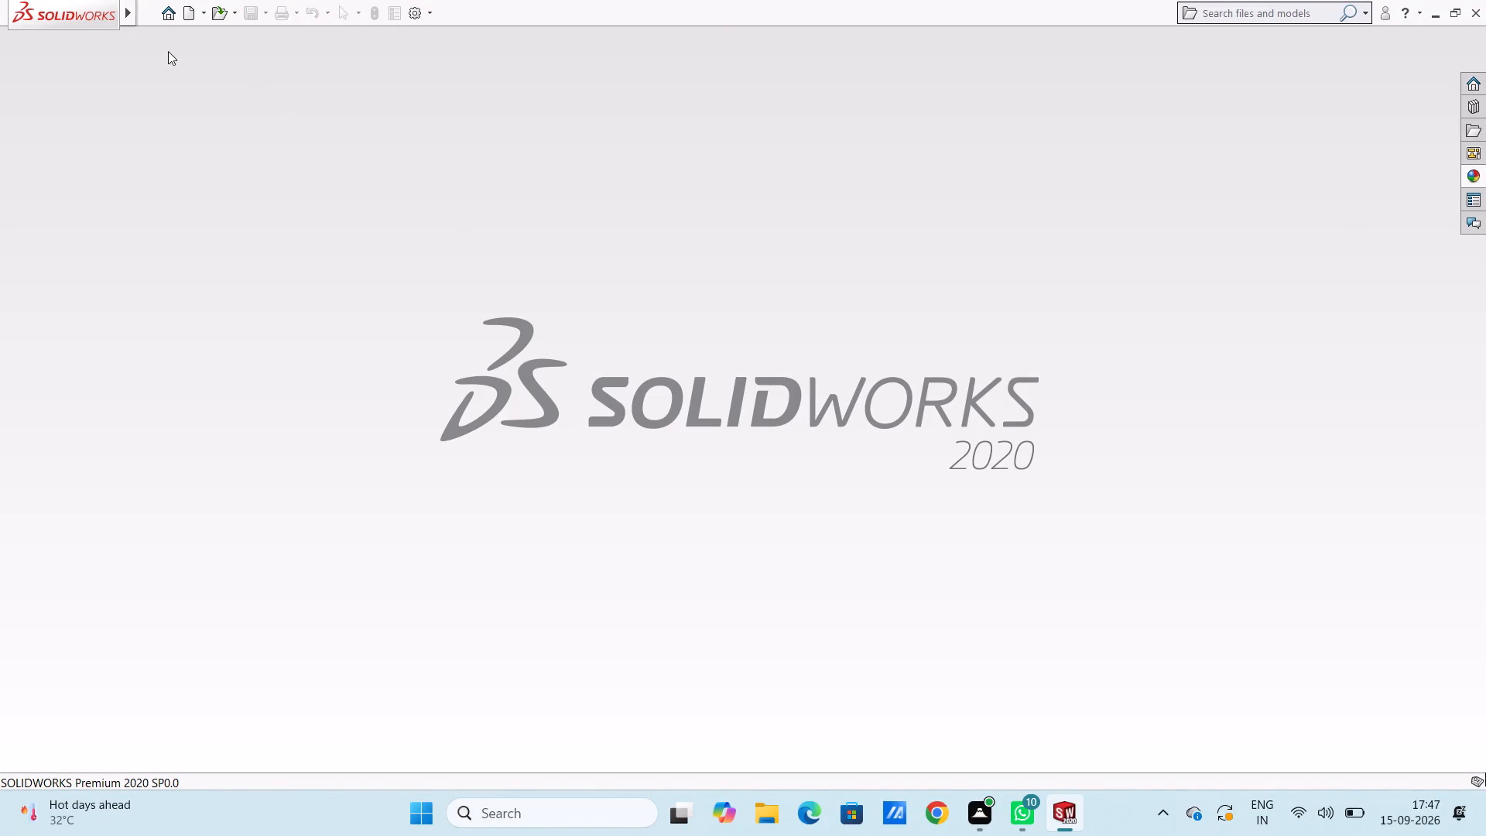
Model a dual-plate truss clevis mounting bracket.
Create a new part document.
{"action": "left_click", "coordinate": [189, 19]}
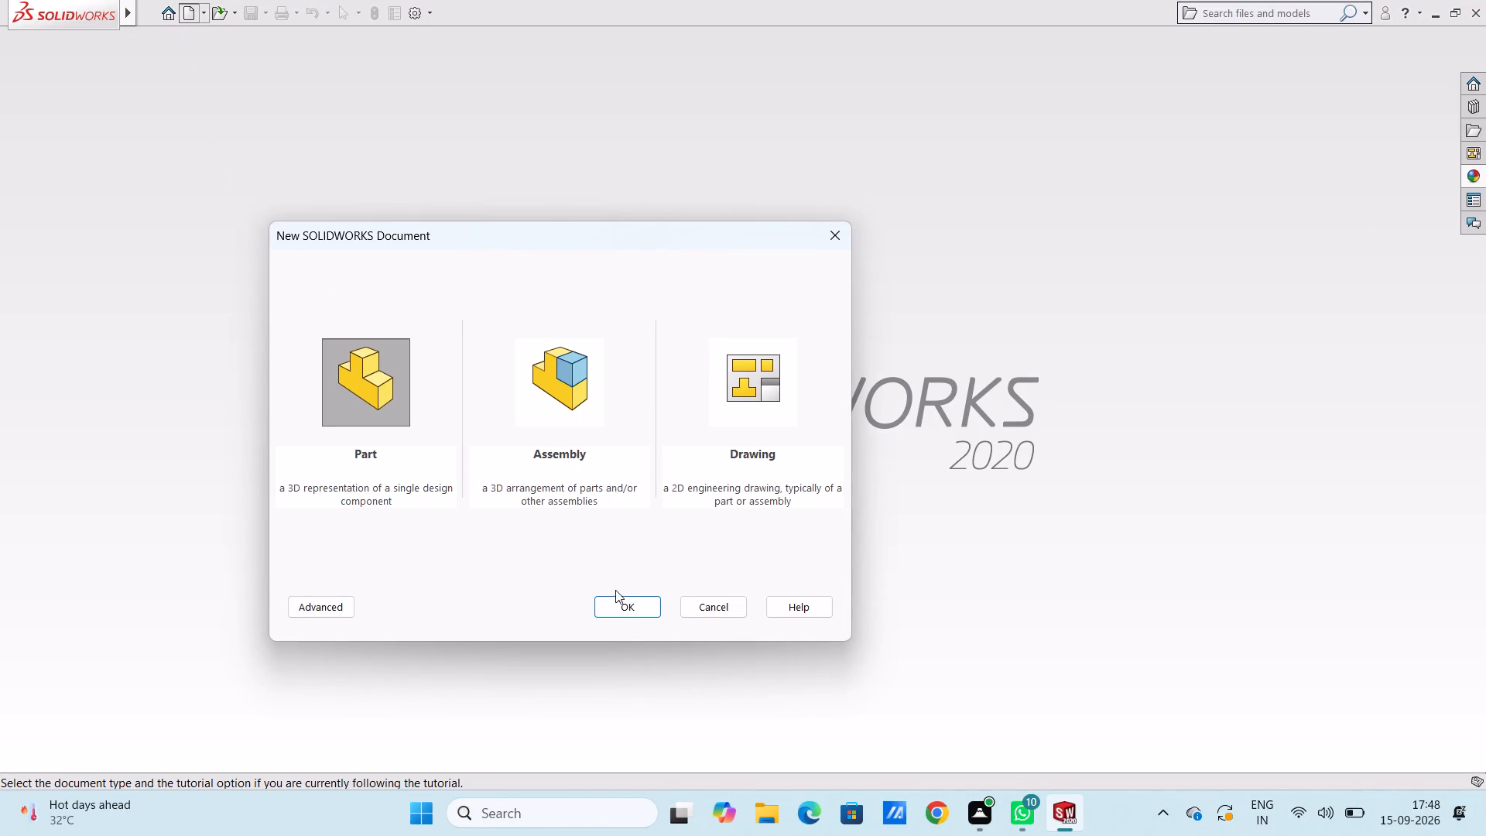
{"action": "left_click", "coordinate": [632, 613]}
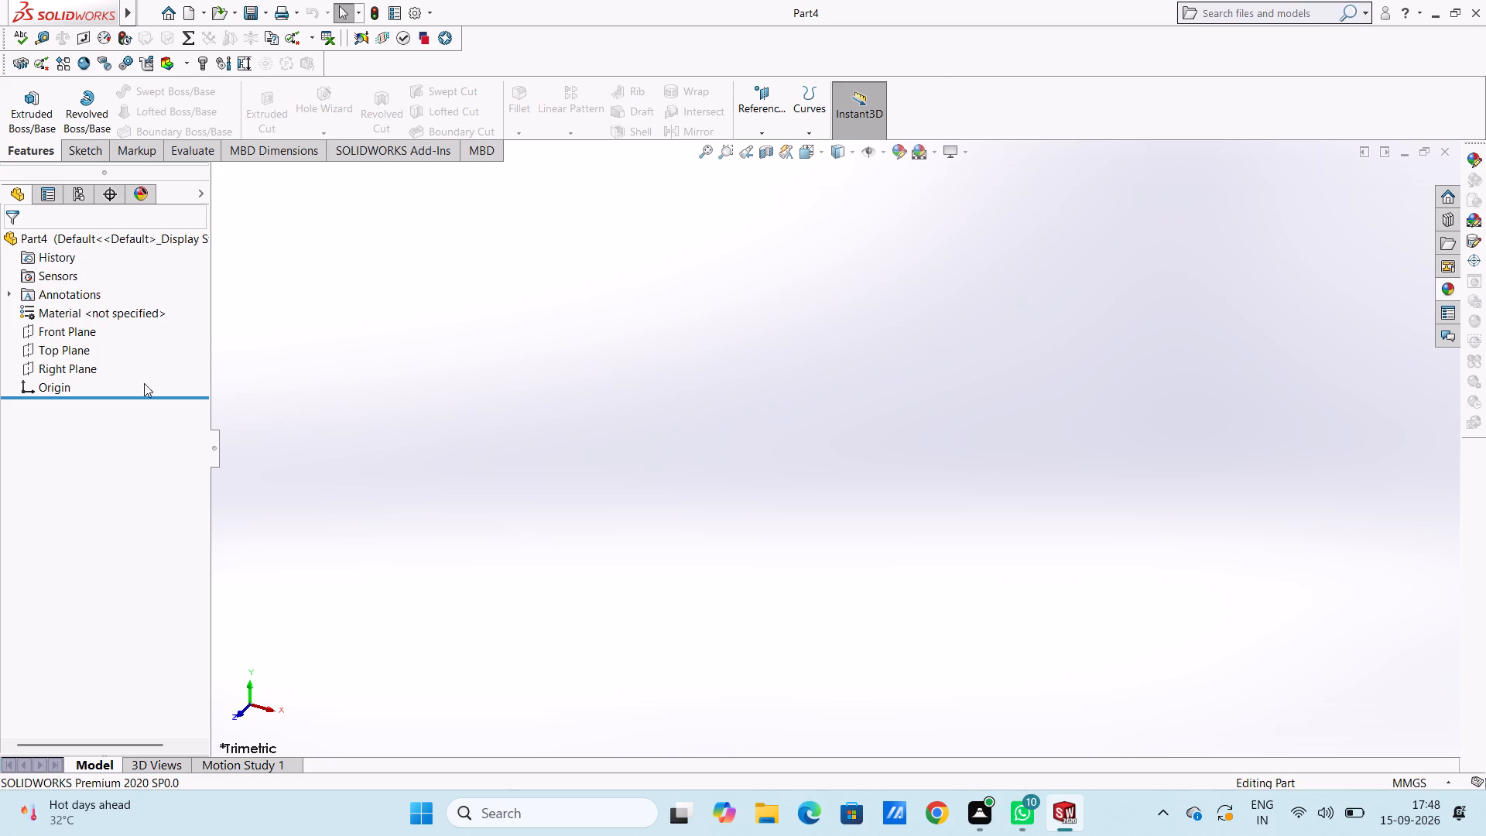
Sketch a center rectangle on the Top Plane, centred on the origin, 110 mm high and 200 mm wide.
{"action": "left_click", "coordinate": [80, 351]}
{"action": "left_click", "coordinate": [98, 332]}
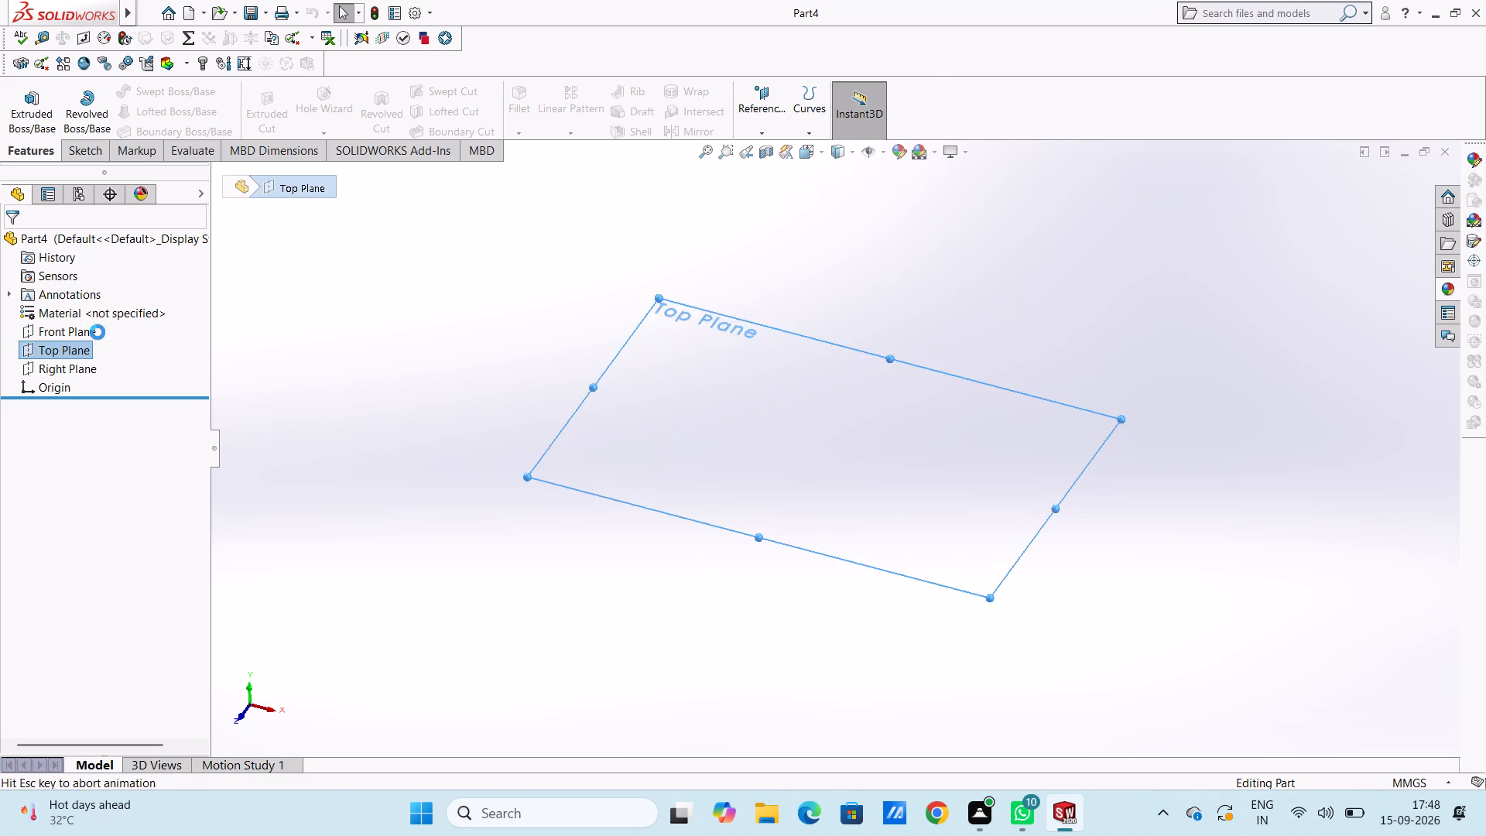
{"action": "left_click", "coordinate": [678, 397]}
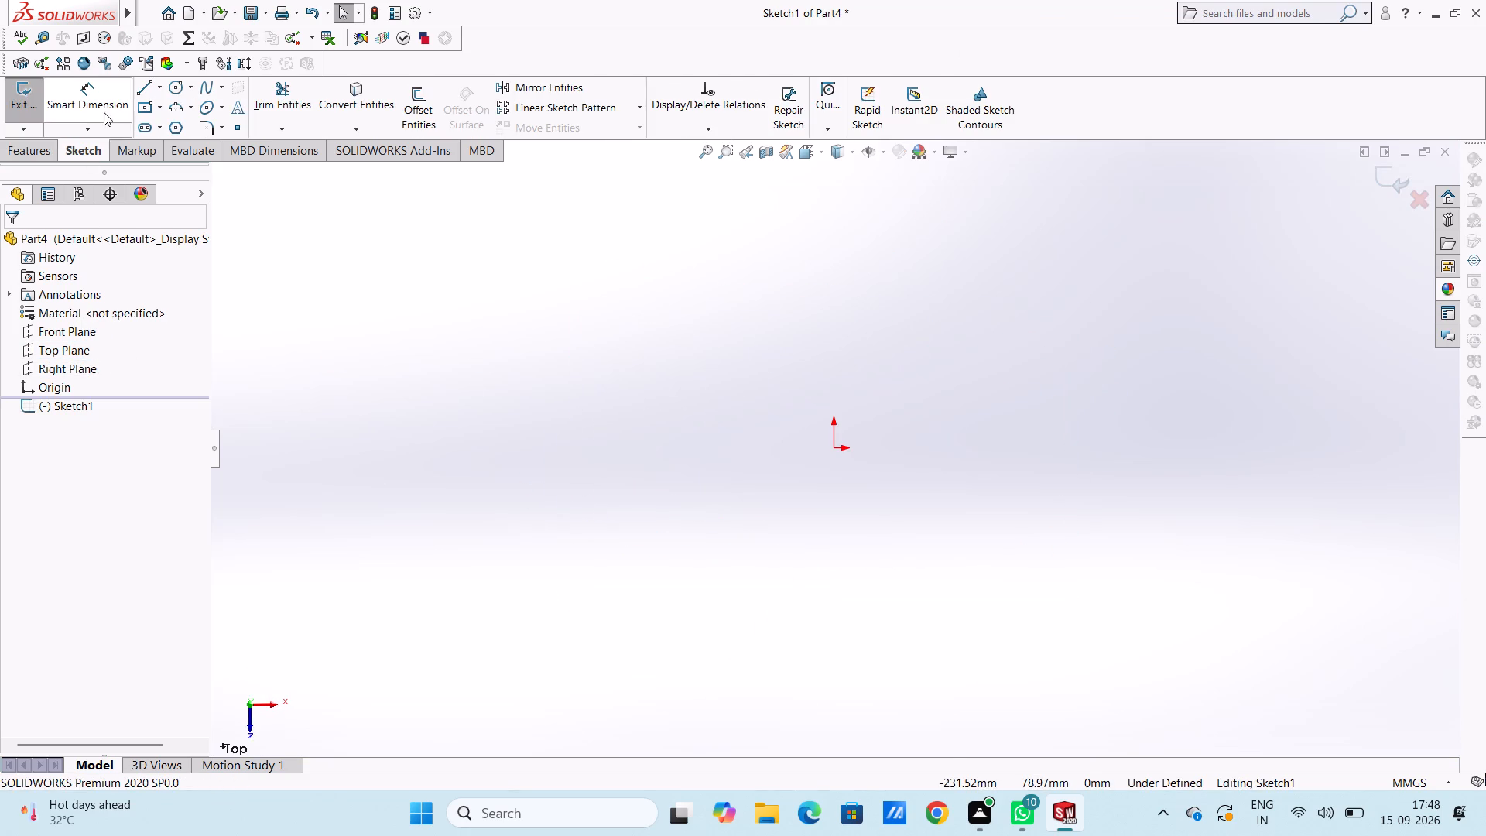
{"action": "left_click", "coordinate": [148, 112]}
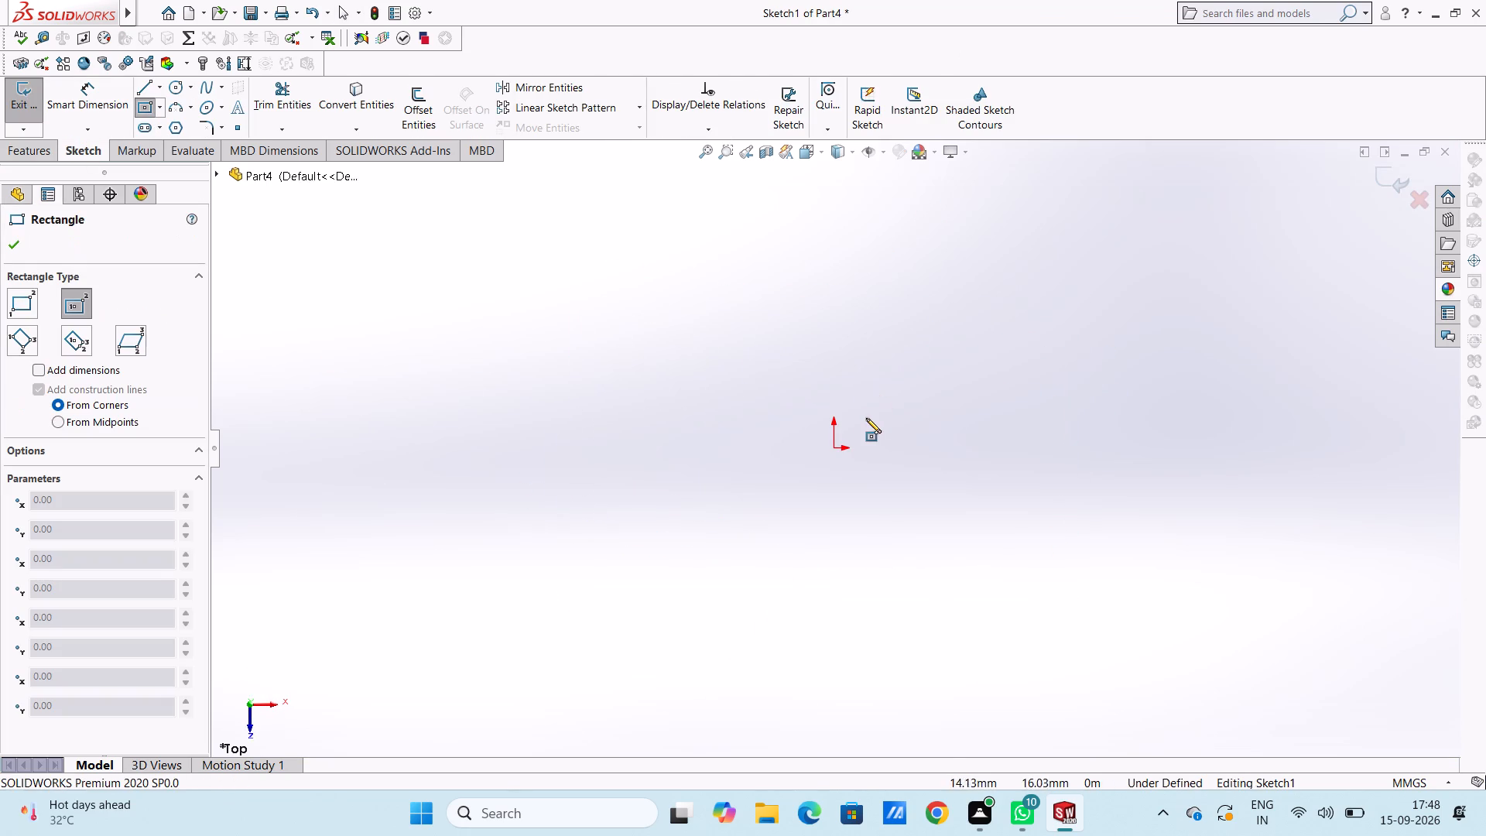
{"action": "left_click", "coordinate": [833, 447]}
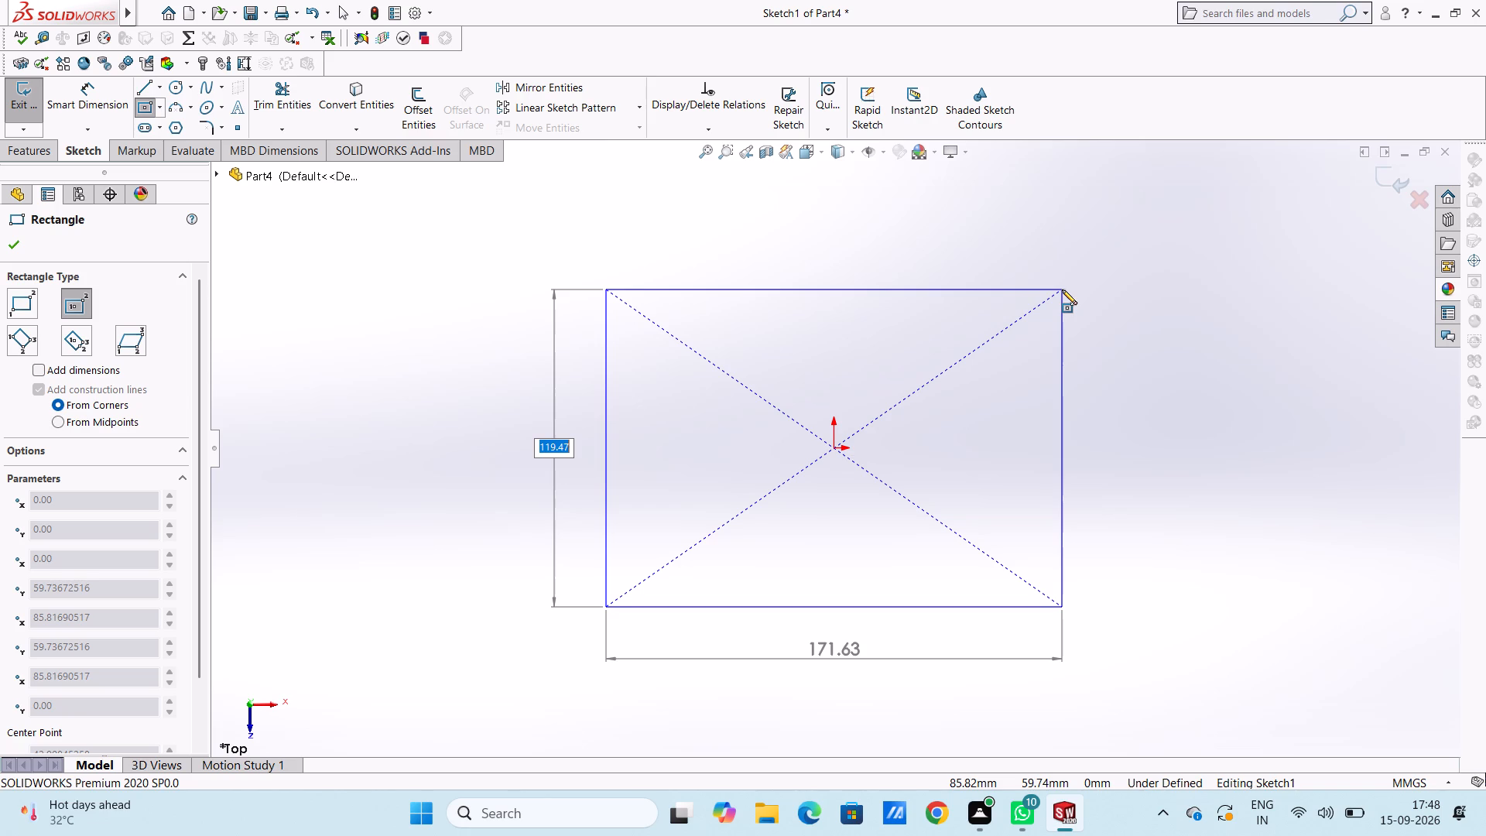
{"action": "type", "text": "110"}
{"action": "key", "text": "Return"}
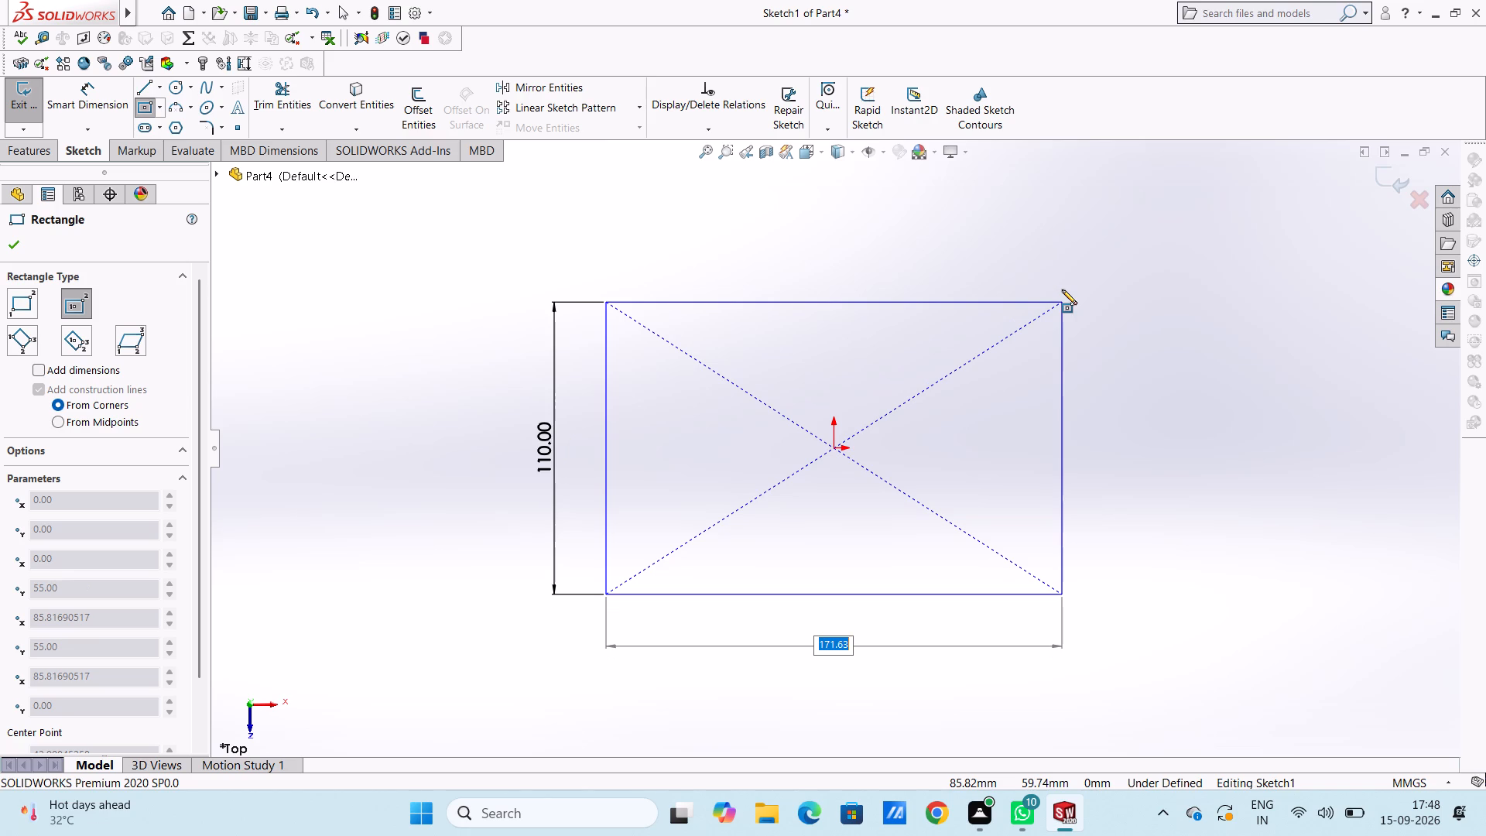
{"action": "type", "text": "200"}
{"action": "key", "text": "Return"}
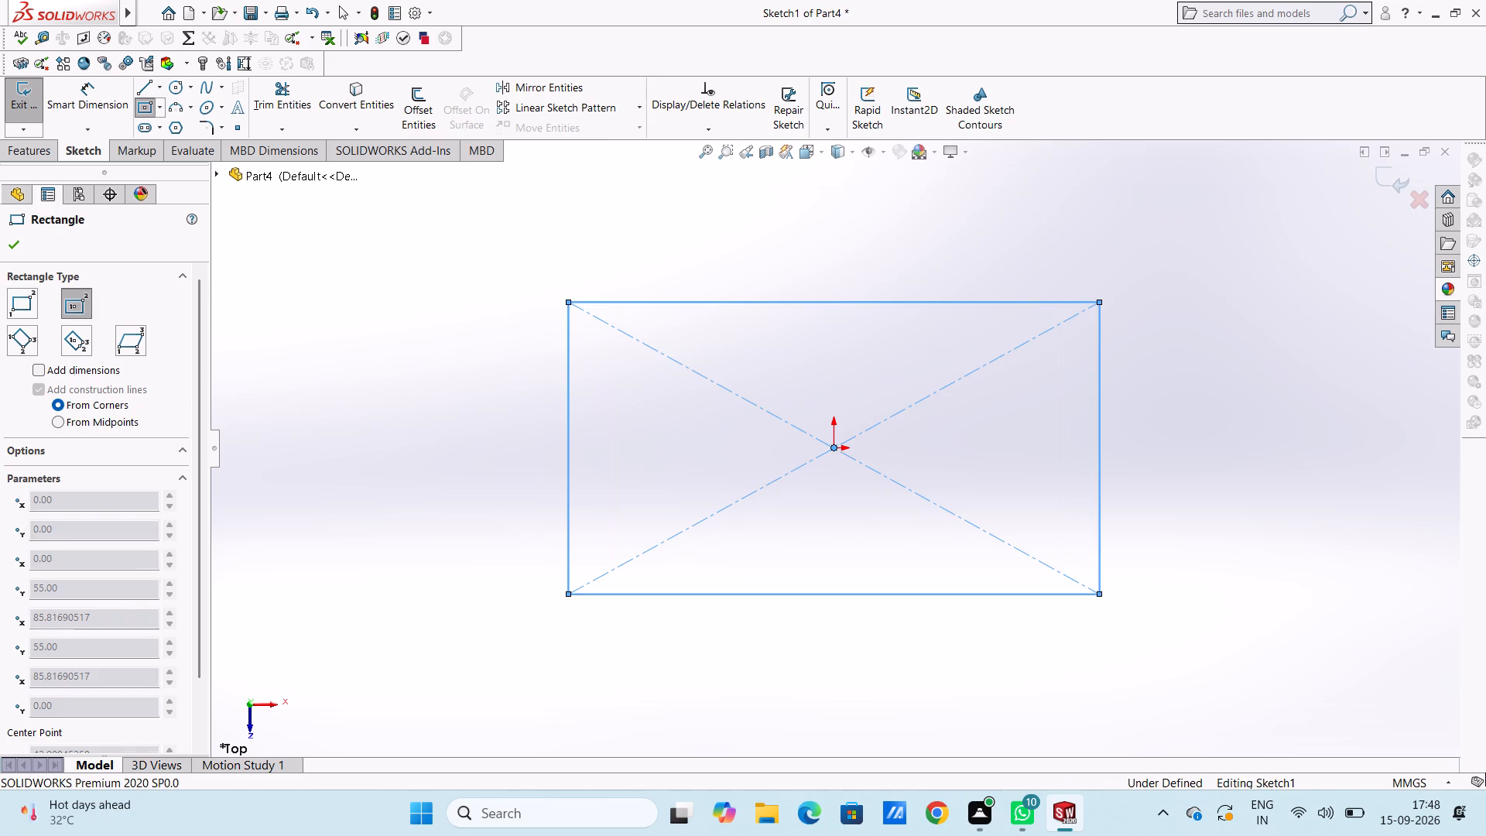
{"action": "key", "text": "Escape"}
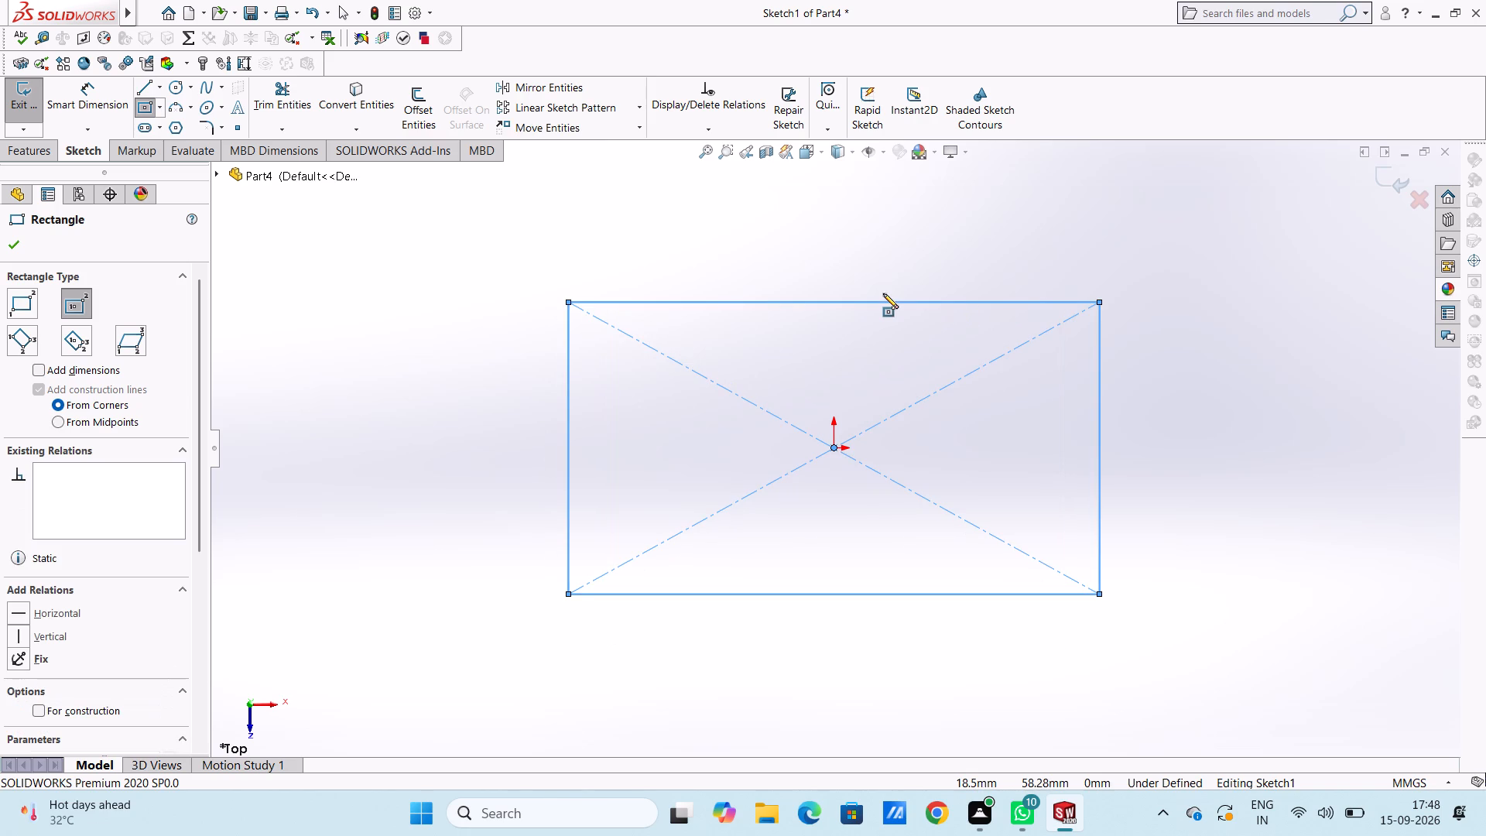
{"action": "key", "text": "Escape"}
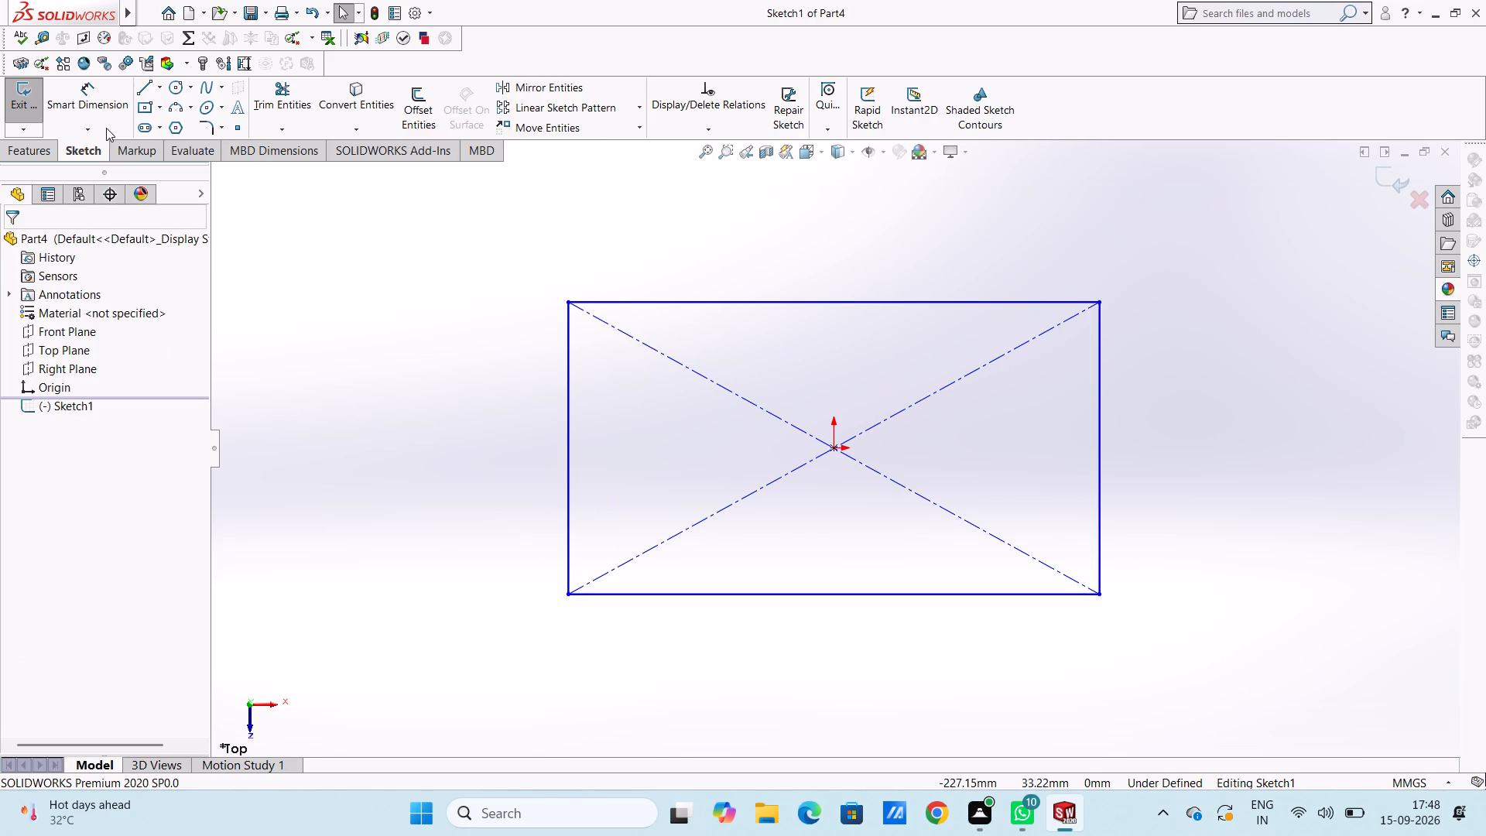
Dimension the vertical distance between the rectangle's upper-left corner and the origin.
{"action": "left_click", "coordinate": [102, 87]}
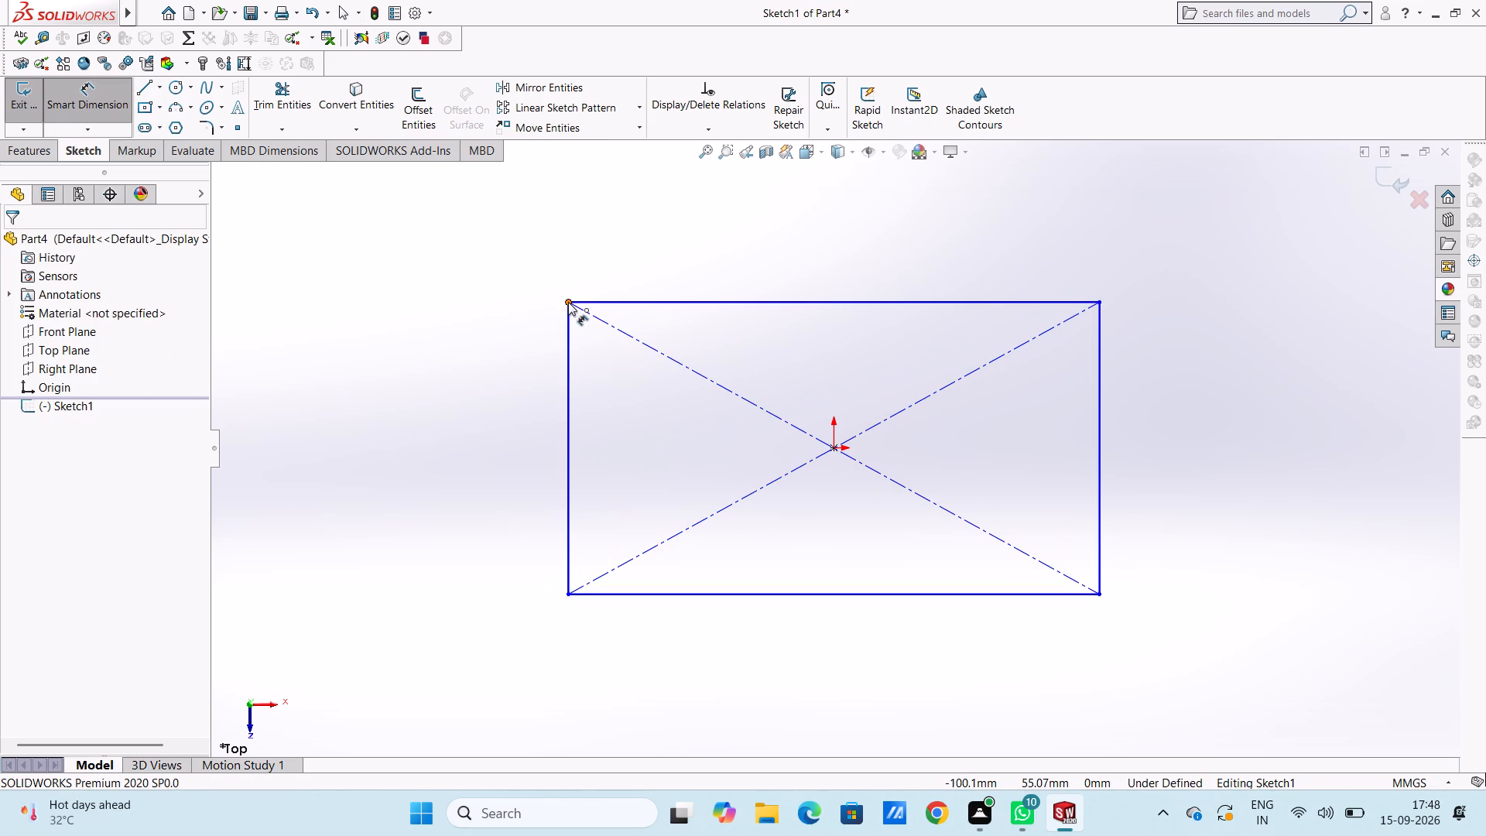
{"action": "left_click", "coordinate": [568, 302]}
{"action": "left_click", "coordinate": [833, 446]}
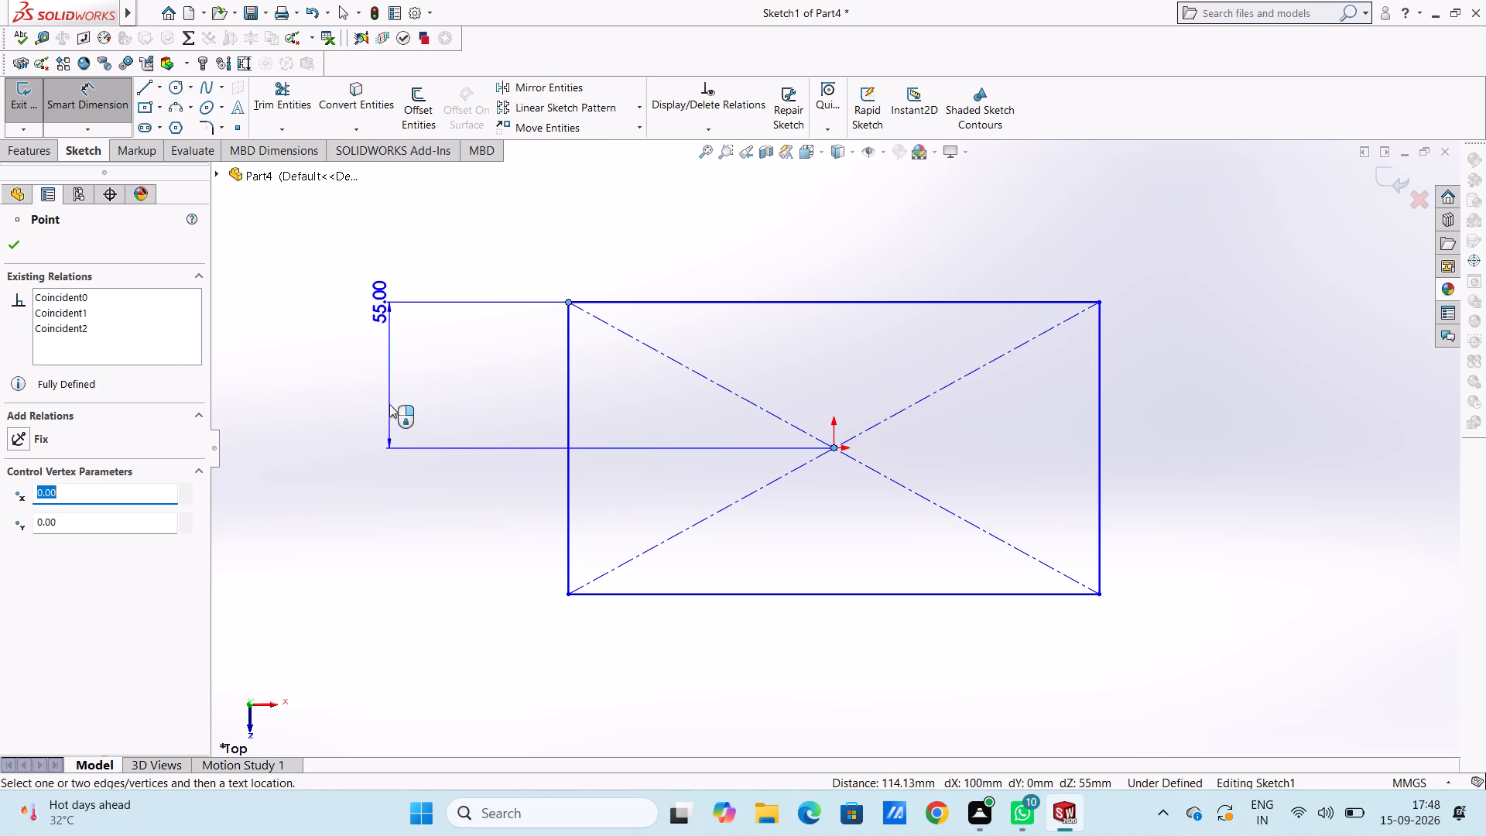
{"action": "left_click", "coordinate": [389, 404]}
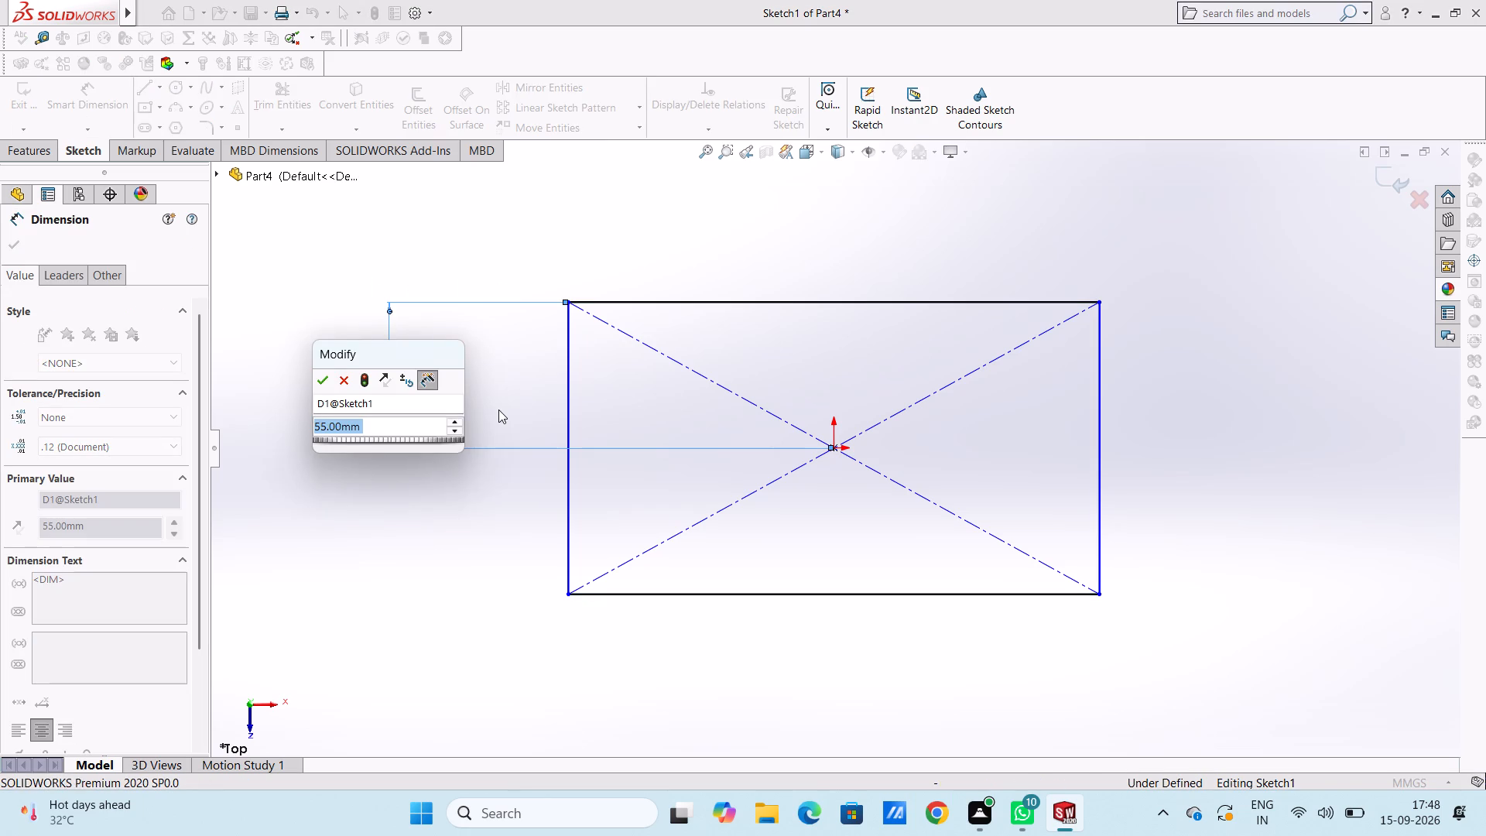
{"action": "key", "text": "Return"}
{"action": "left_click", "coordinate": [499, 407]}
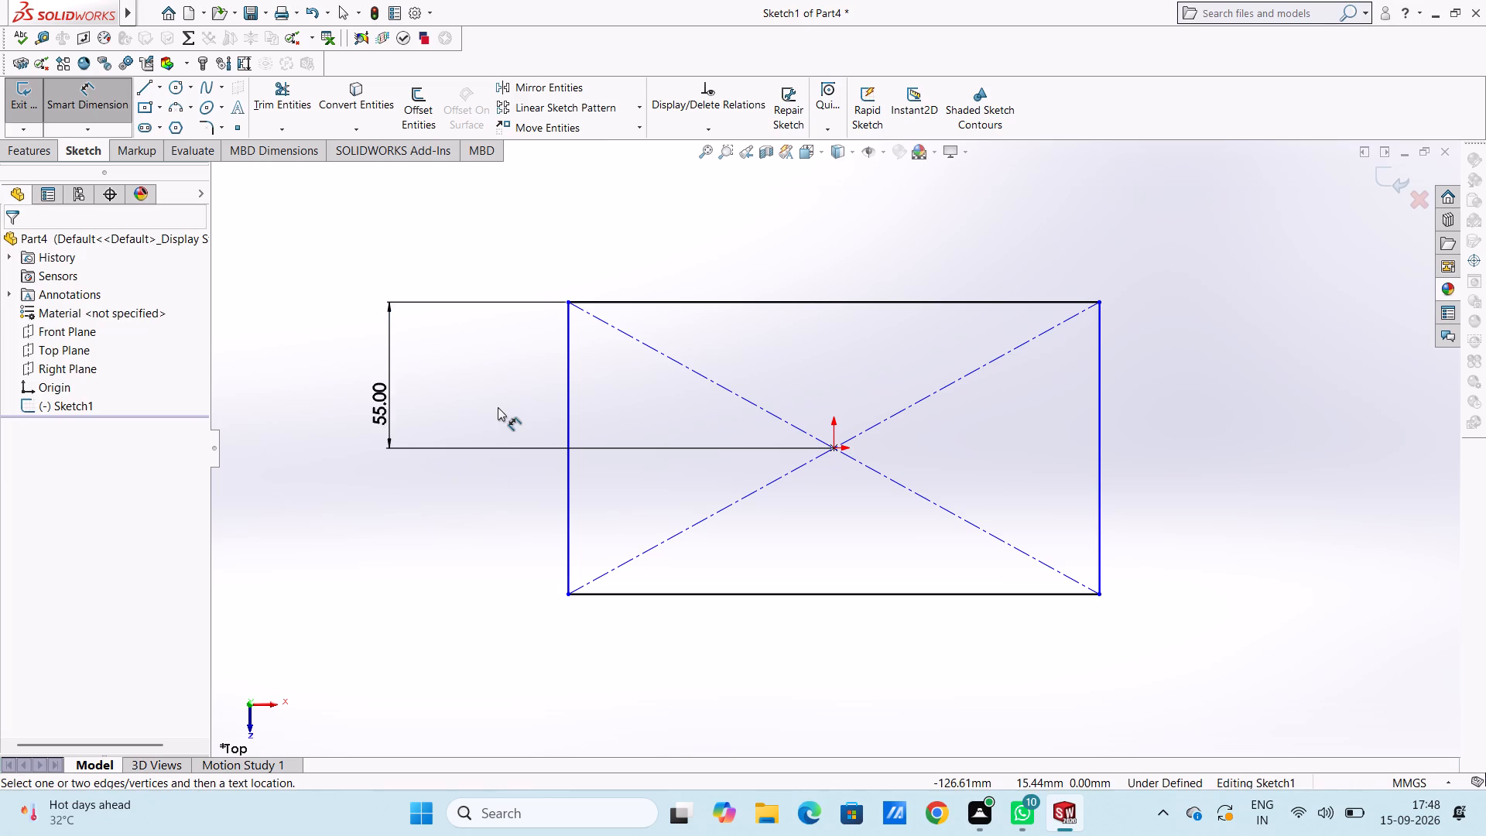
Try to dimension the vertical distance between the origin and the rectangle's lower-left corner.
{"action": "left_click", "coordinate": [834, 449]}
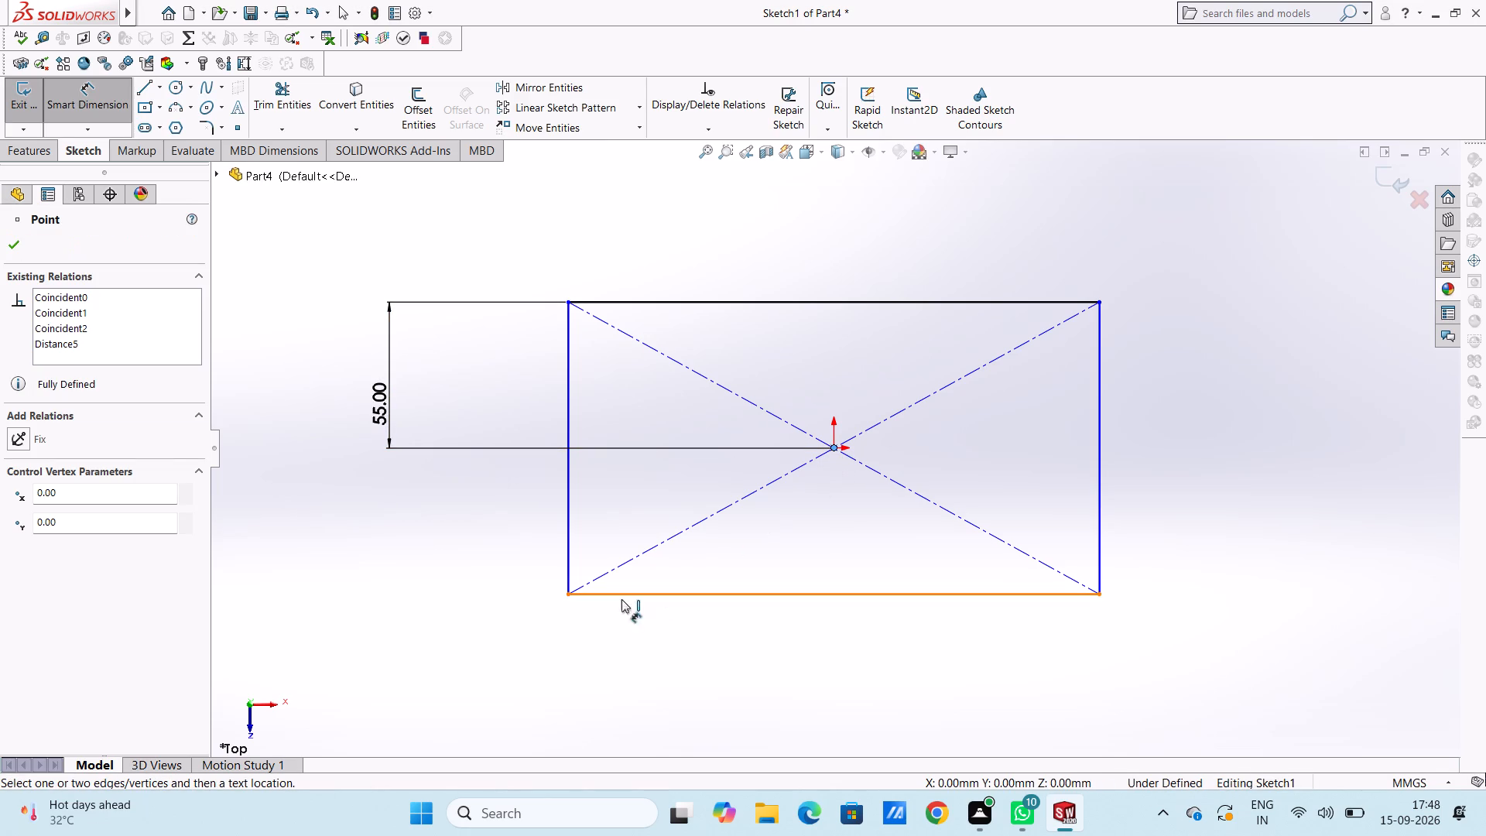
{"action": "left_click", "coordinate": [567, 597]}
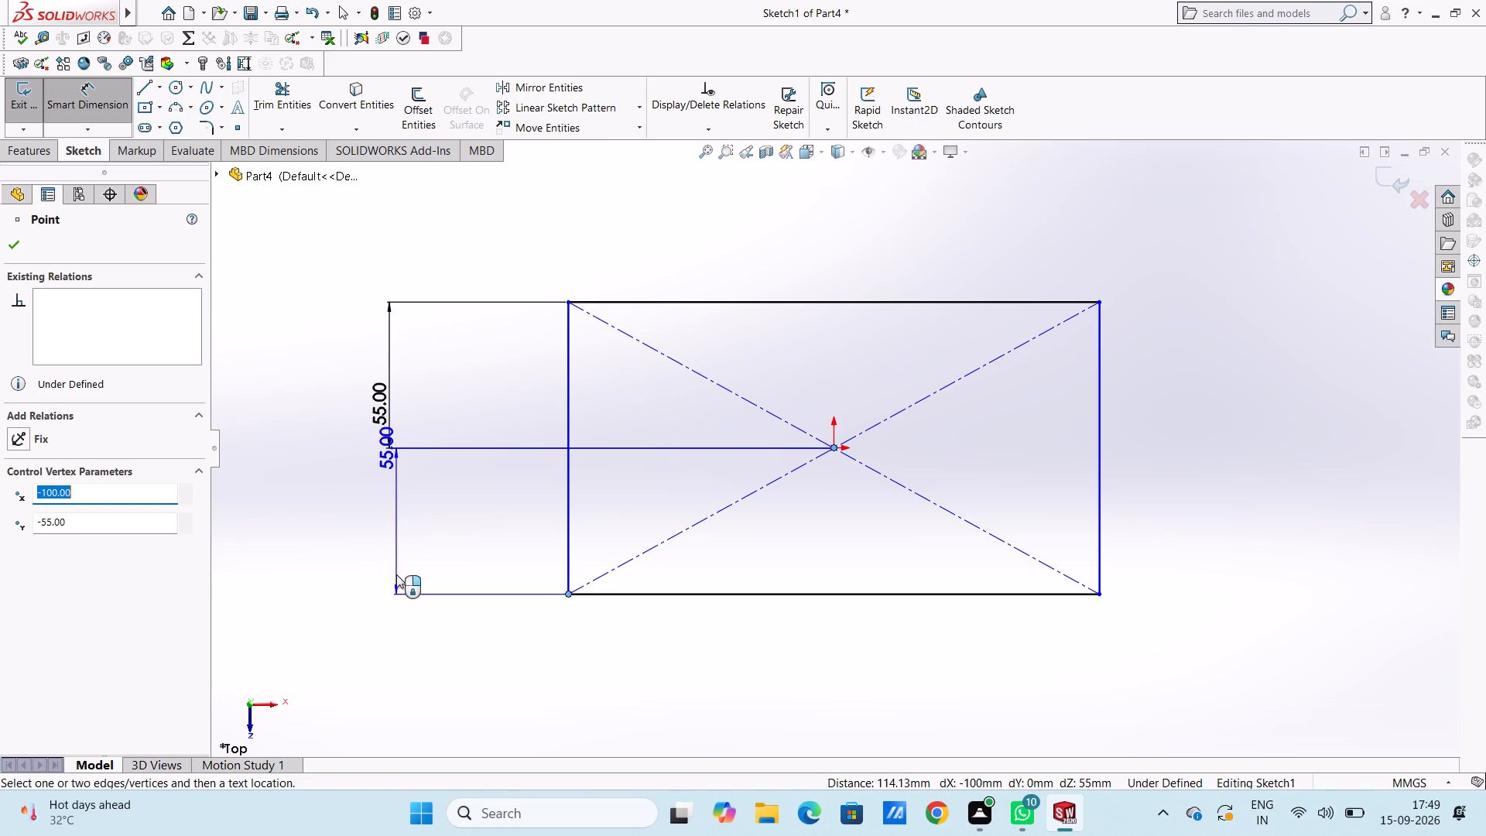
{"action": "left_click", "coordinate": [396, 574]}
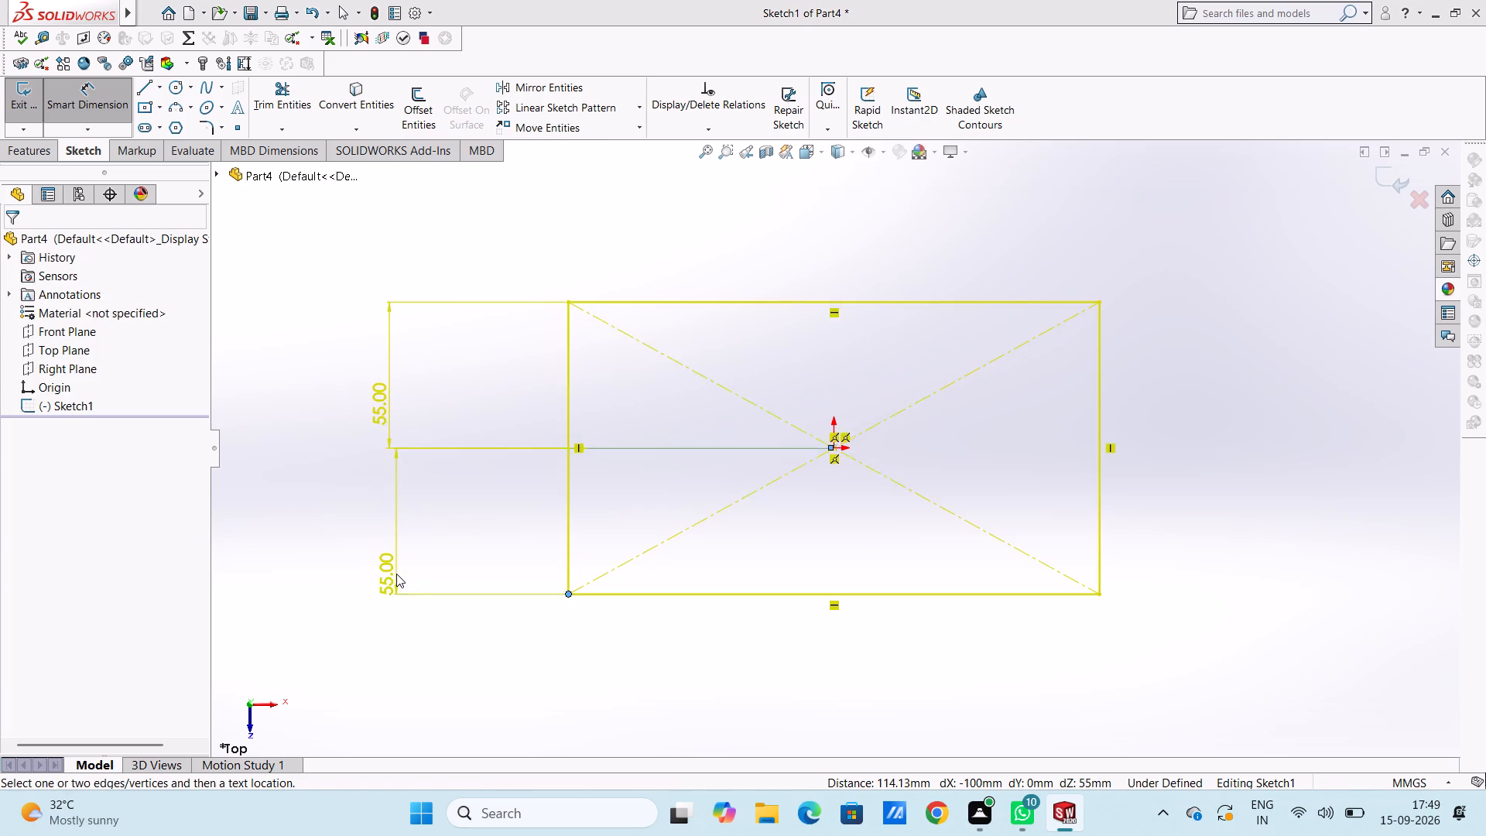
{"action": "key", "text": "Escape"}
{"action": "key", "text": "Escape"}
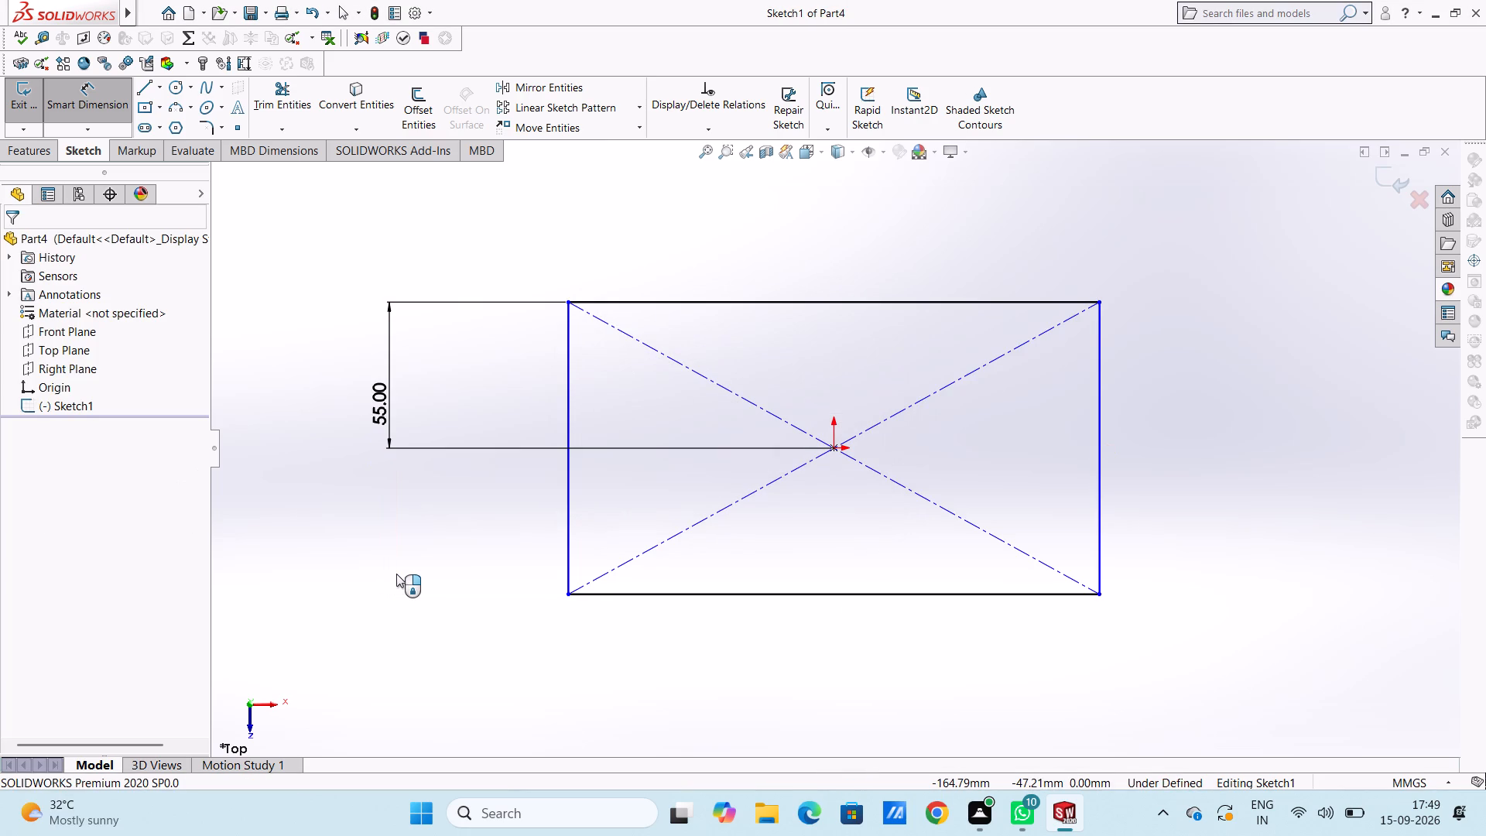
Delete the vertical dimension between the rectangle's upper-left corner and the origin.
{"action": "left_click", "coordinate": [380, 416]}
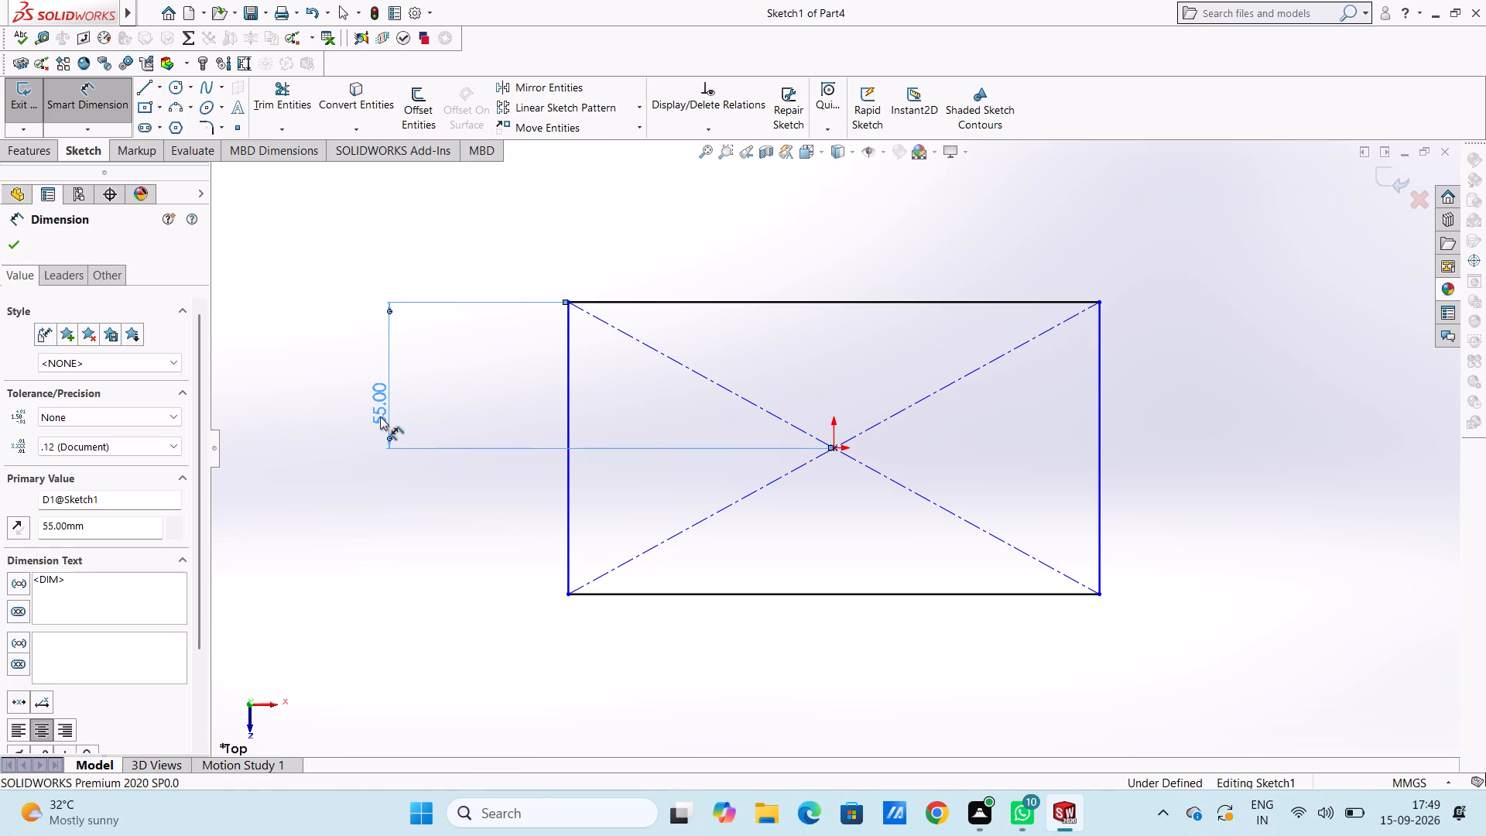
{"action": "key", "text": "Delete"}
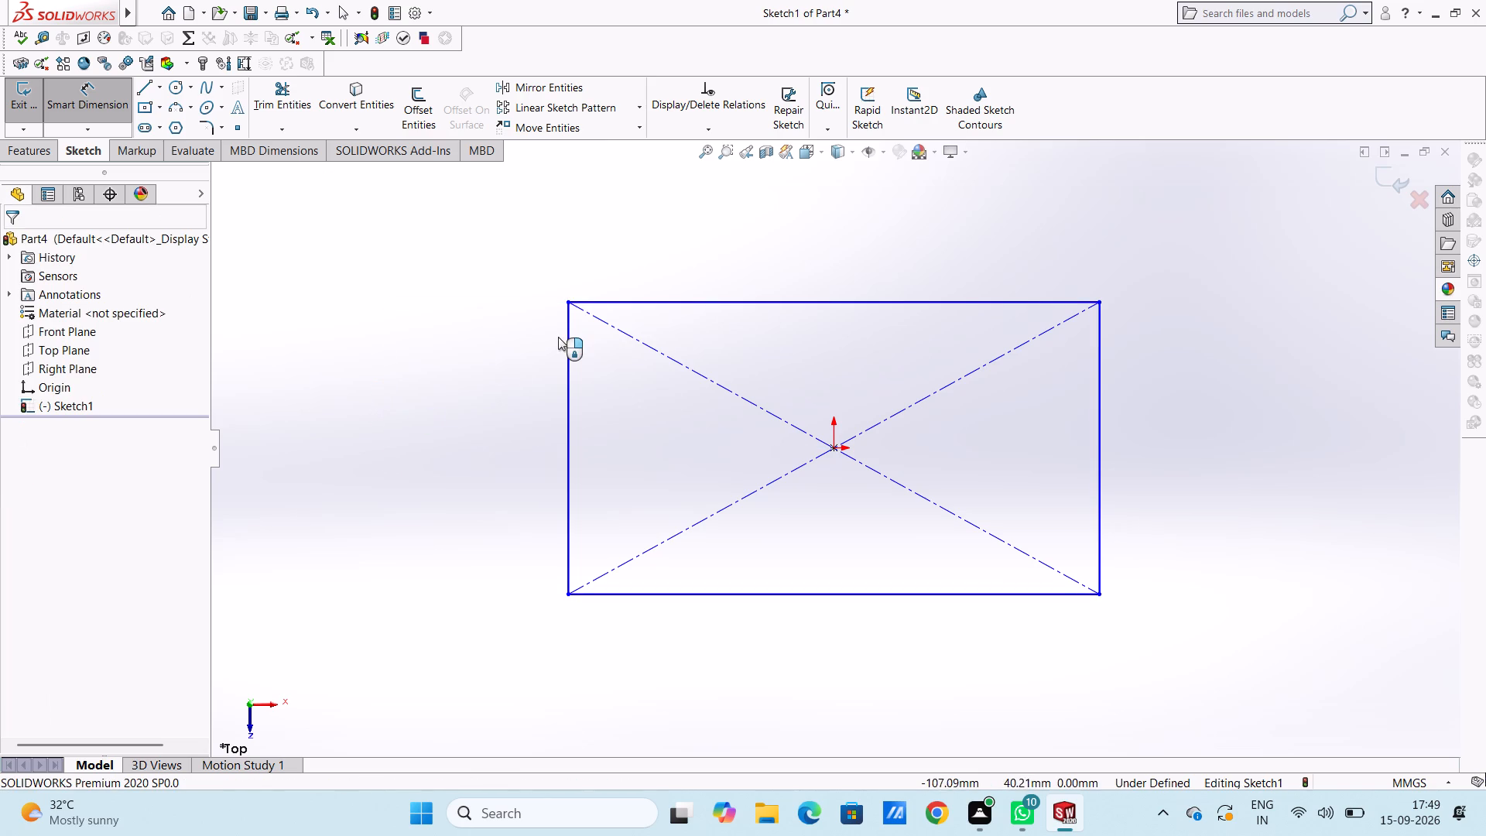
Dimension the rectangle's left vertical edge and set its length to 116 mm.
{"action": "left_click", "coordinate": [570, 344]}
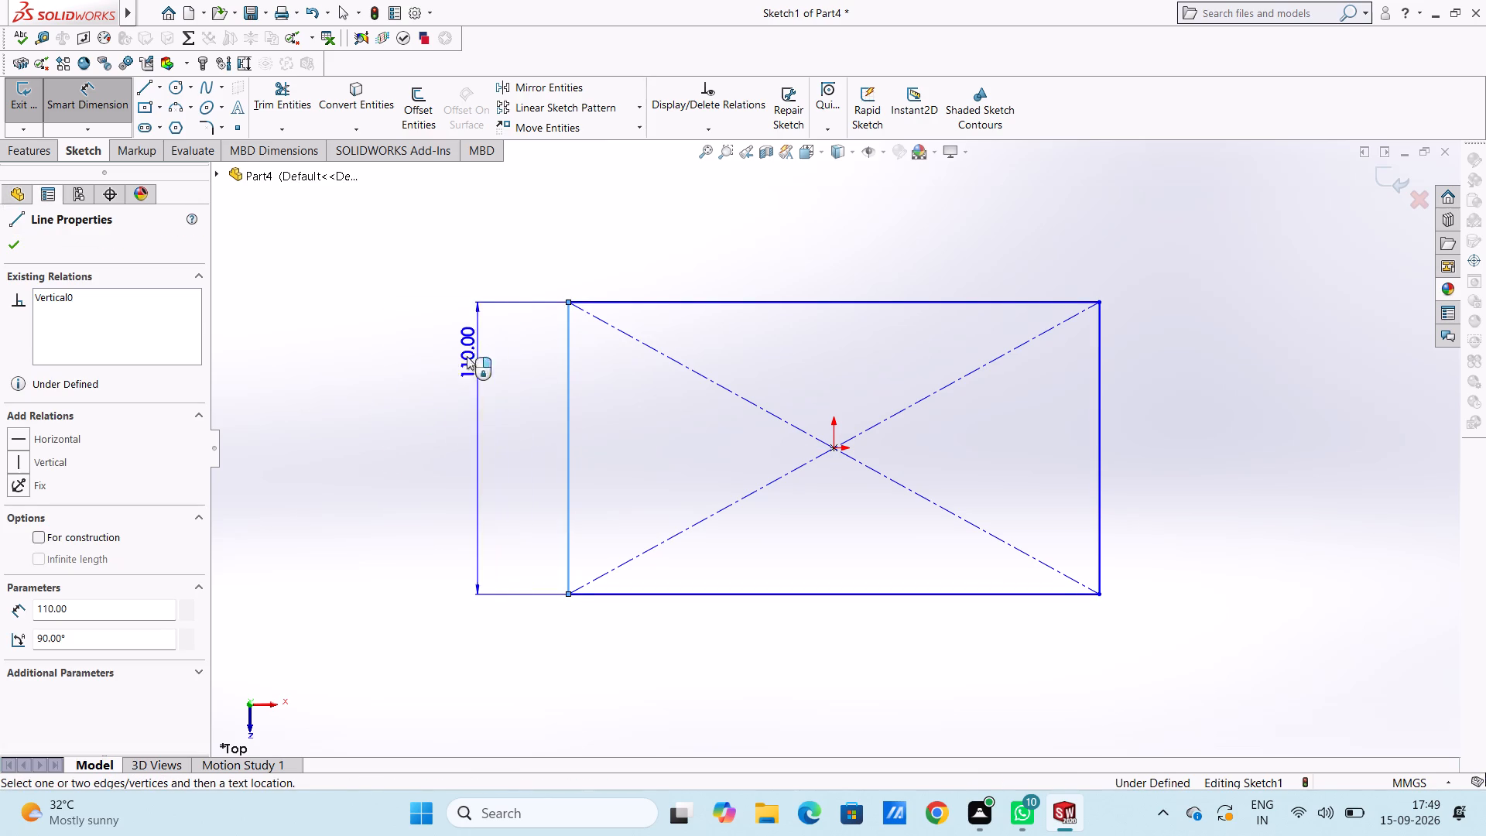
{"action": "left_click", "coordinate": [412, 356]}
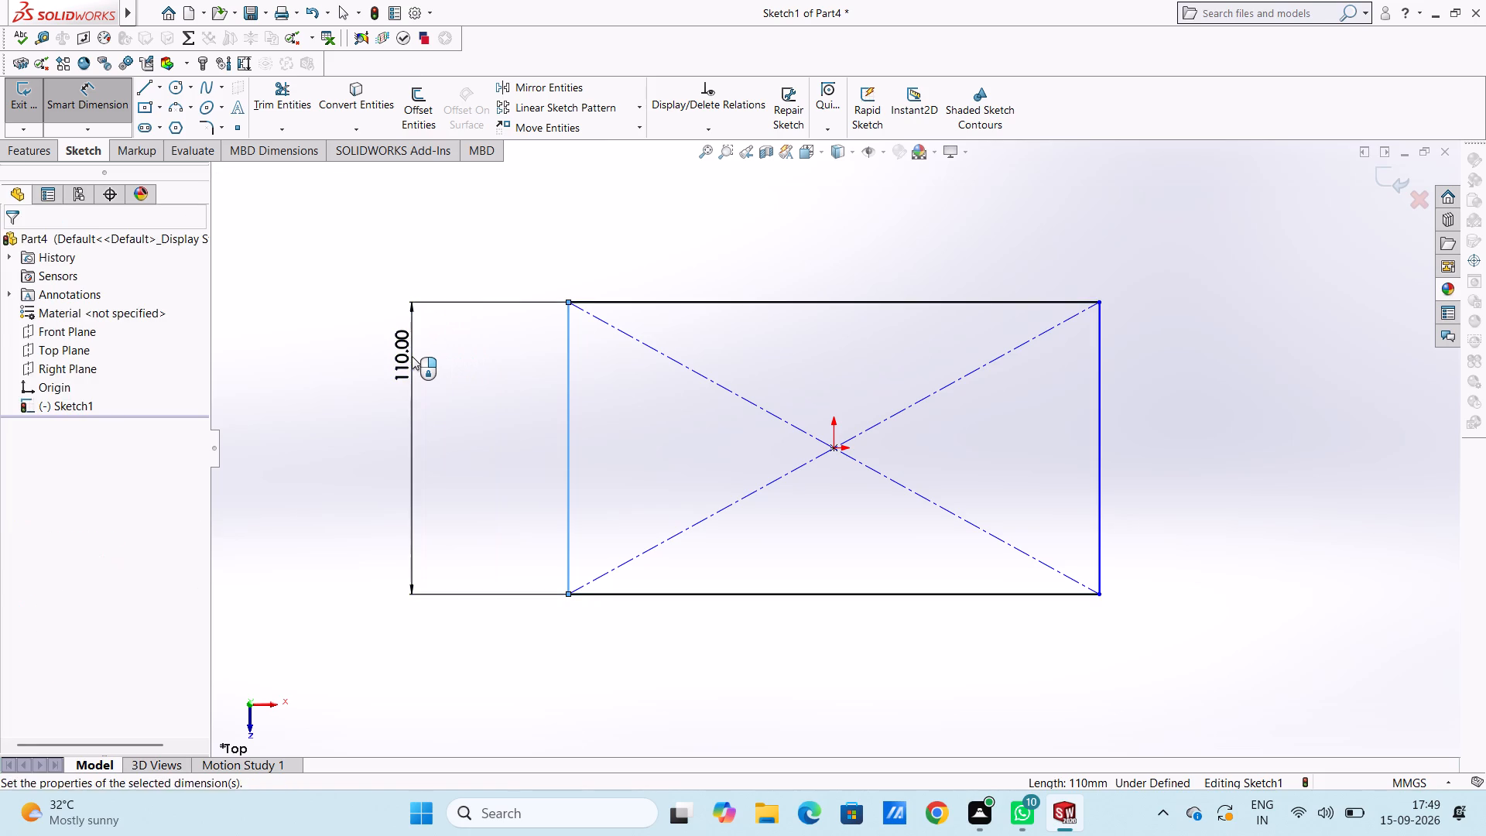
{"action": "type", "text": "116"}
{"action": "key", "text": "Return"}
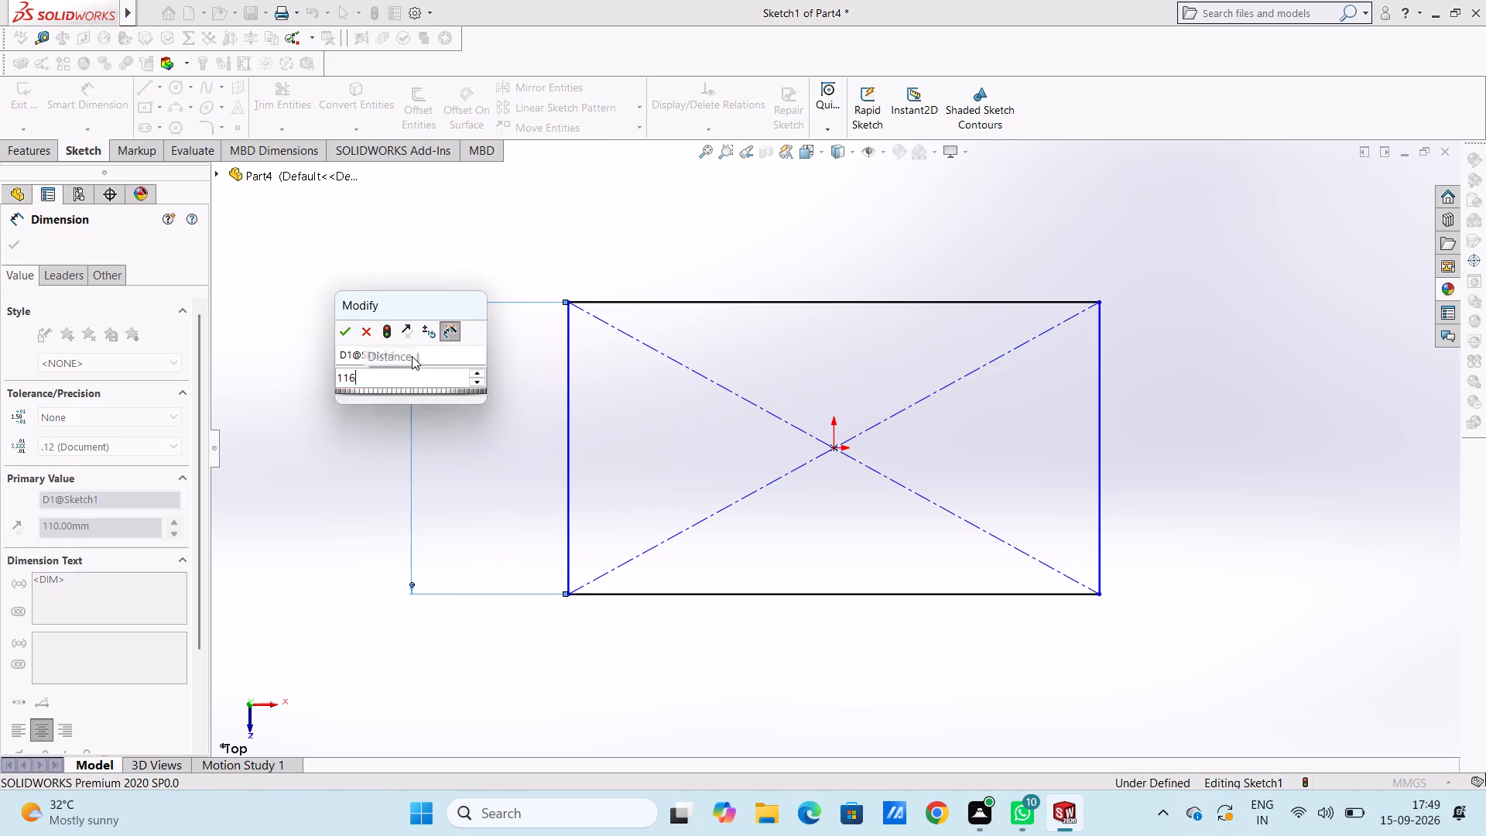
{"action": "left_click", "coordinate": [484, 409]}
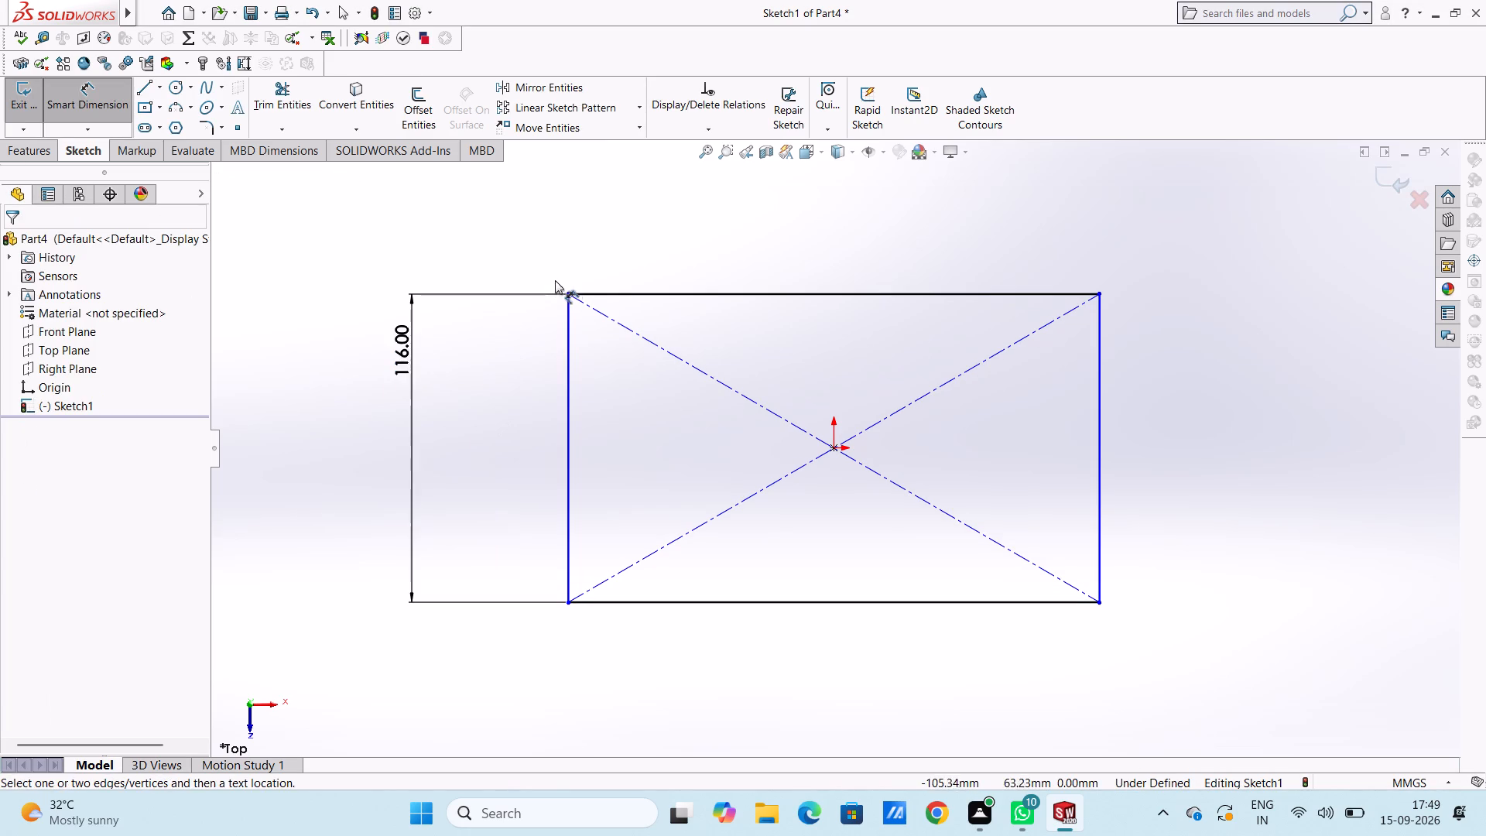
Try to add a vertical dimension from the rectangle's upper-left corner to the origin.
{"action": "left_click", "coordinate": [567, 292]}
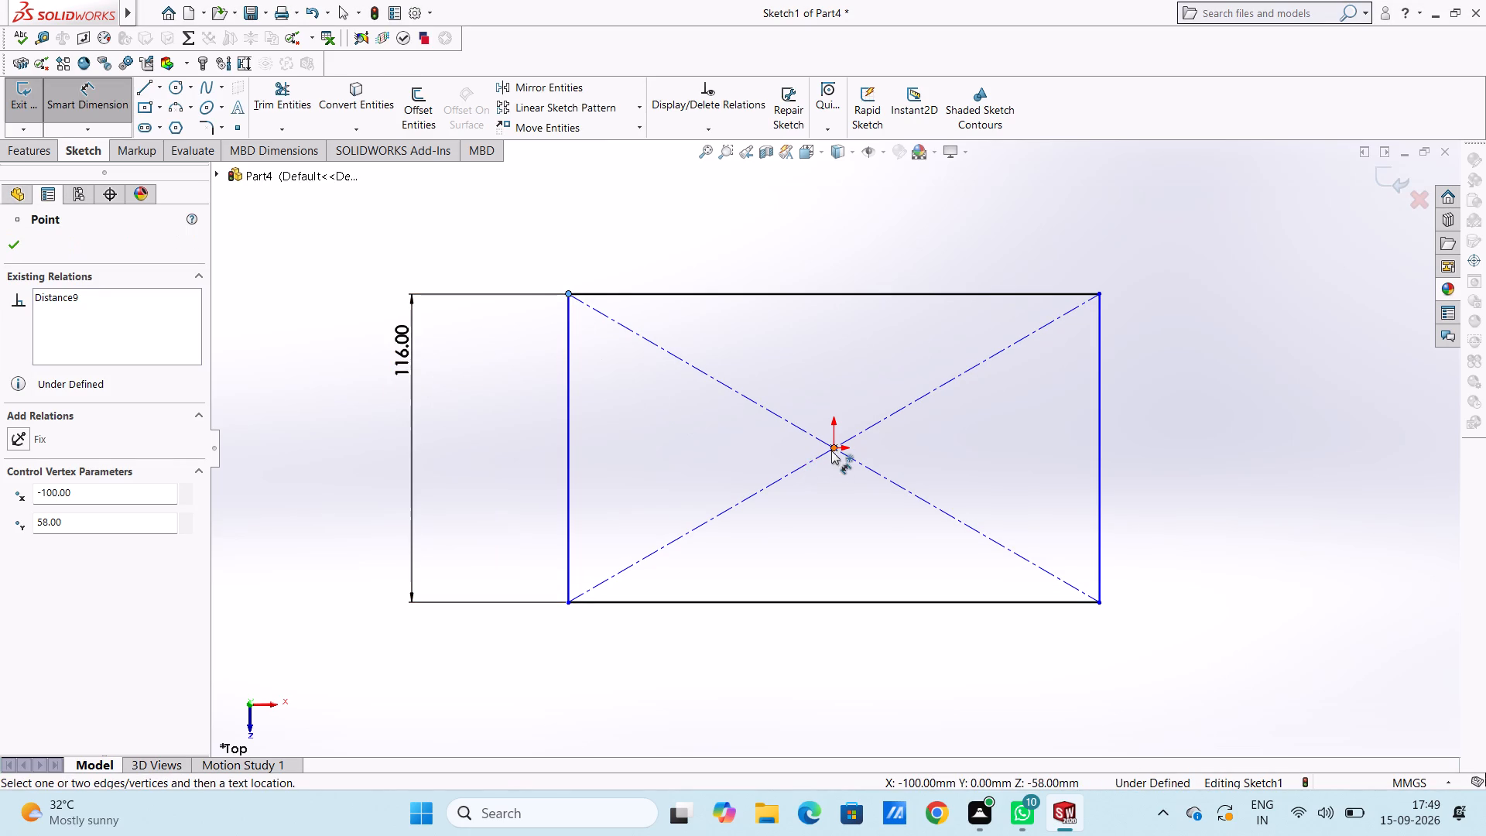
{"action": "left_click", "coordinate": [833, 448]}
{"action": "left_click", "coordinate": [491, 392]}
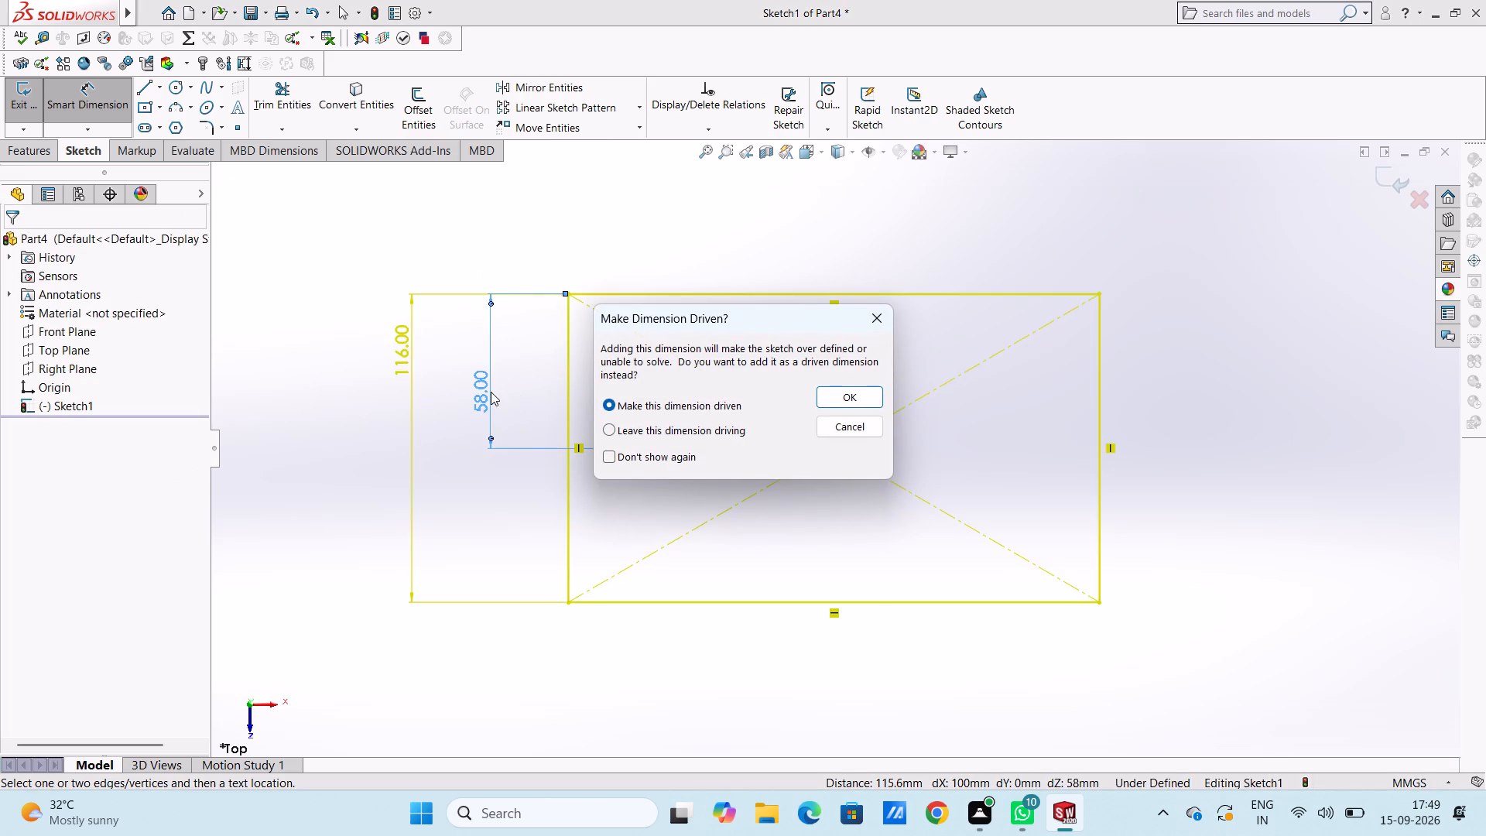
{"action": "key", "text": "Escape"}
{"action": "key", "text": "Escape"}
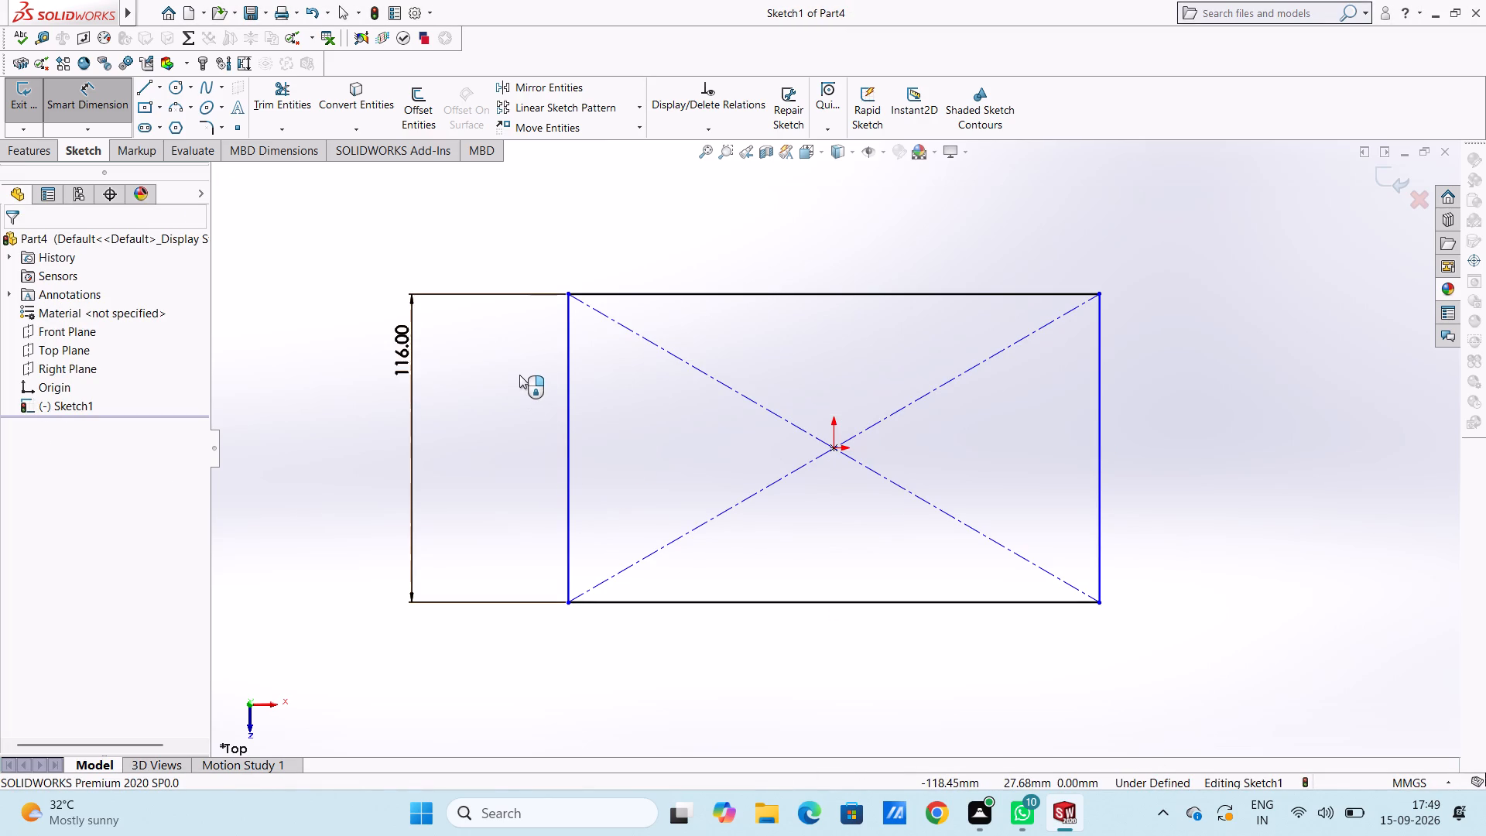
Dimension the rectangle's upper horizontal edge, keeping its current length.
{"action": "left_click", "coordinate": [742, 295]}
{"action": "left_click", "coordinate": [773, 188]}
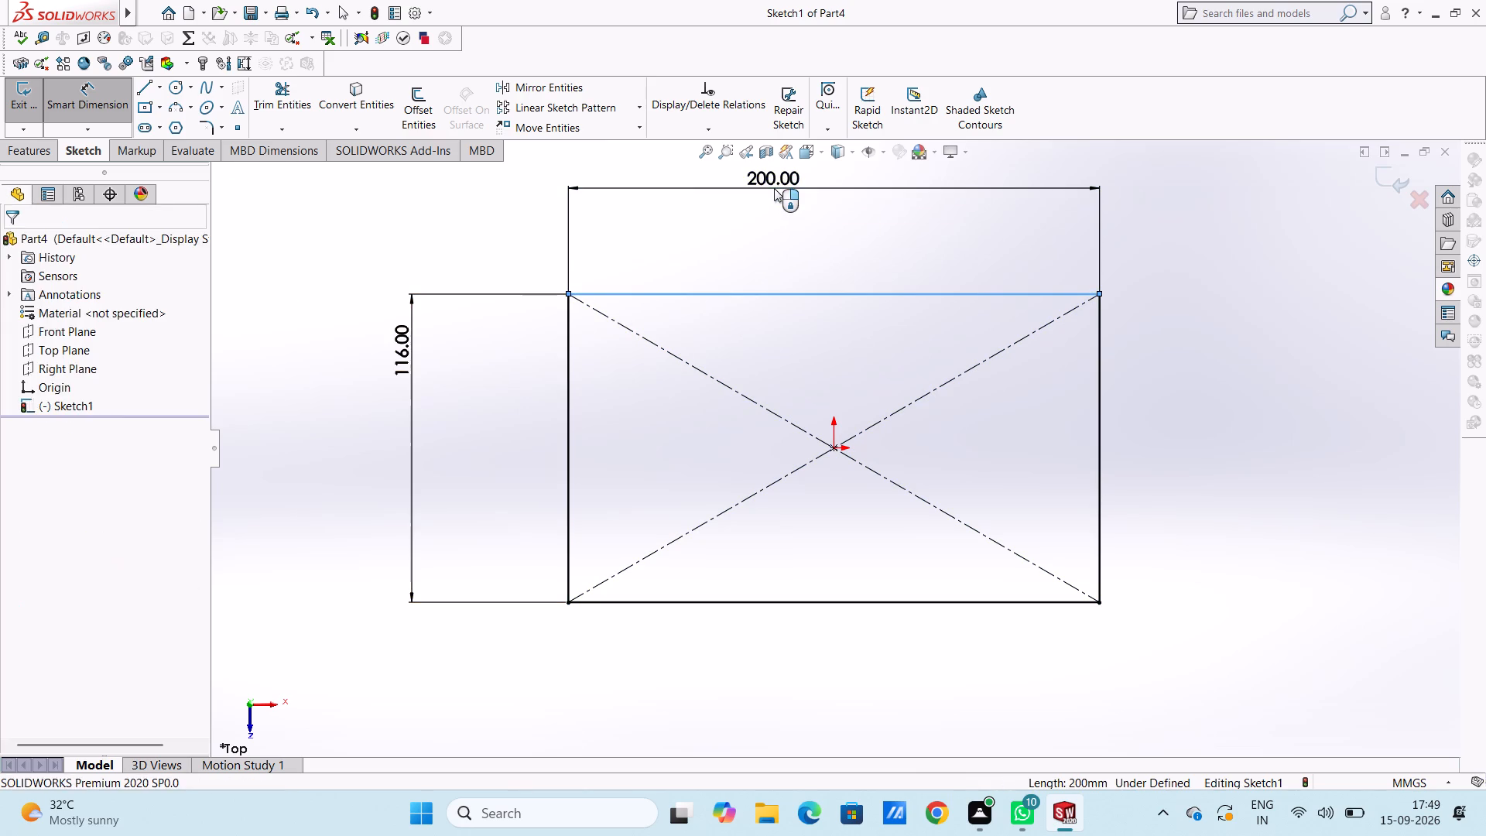
{"action": "key", "text": "Return"}
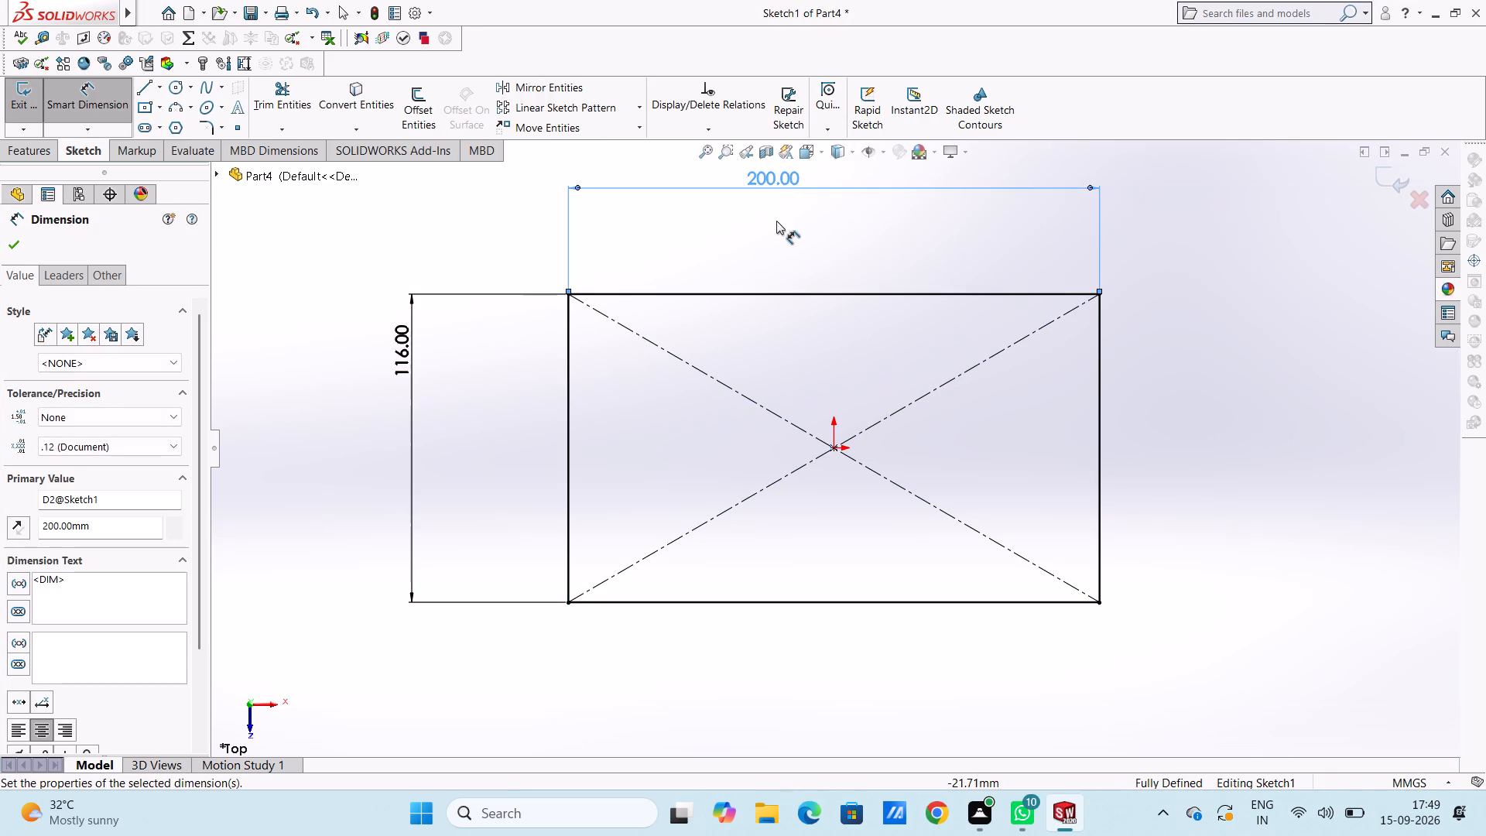
{"action": "left_click", "coordinate": [776, 221]}
{"action": "key", "text": "Escape"}
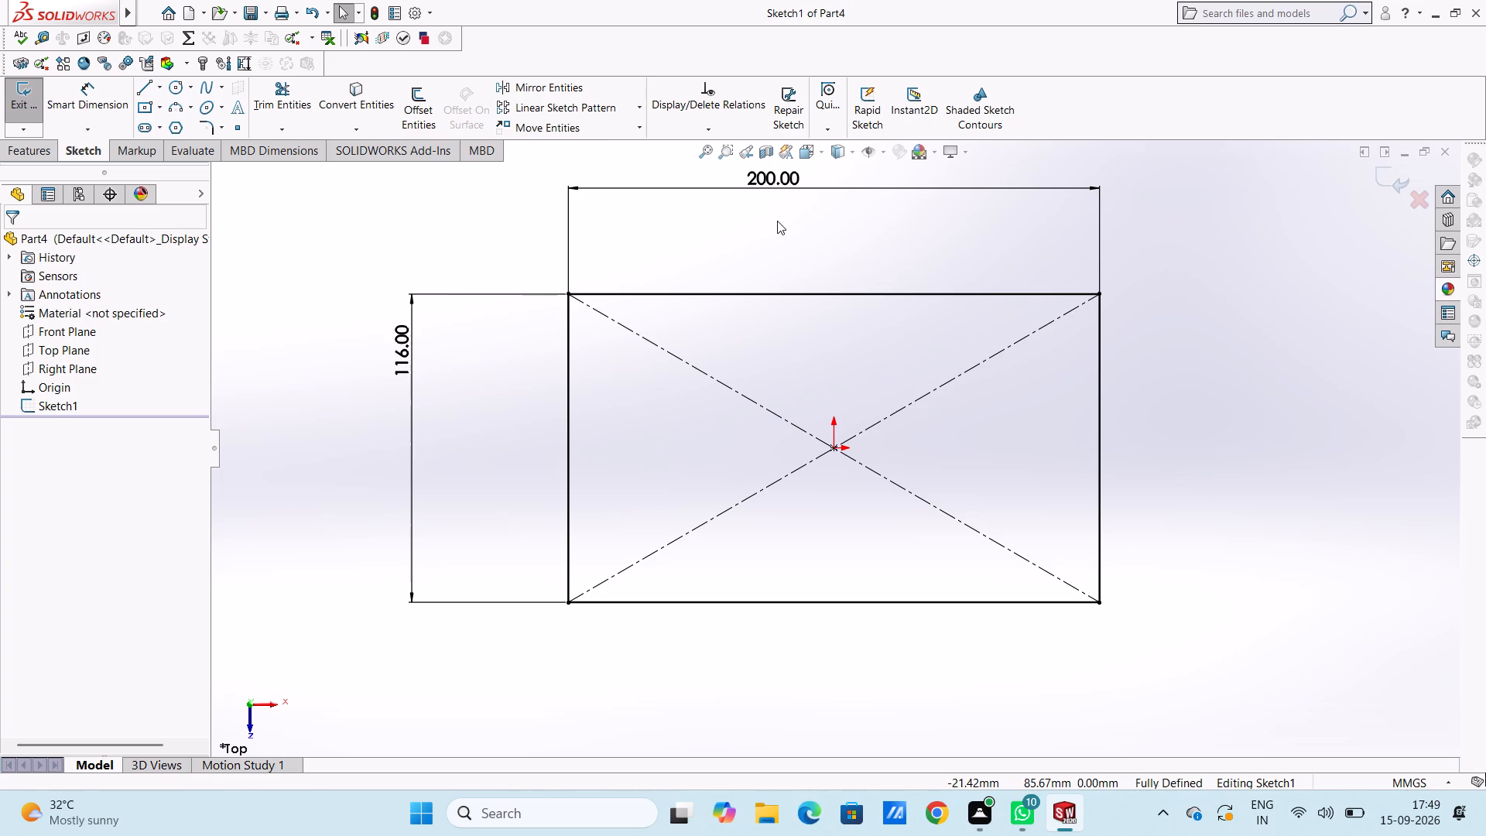
Extrude the rectangle sketch as a blind boss 24 mm deep in one direction.
{"action": "left_click", "coordinate": [21, 156]}
{"action": "left_click", "coordinate": [29, 122]}
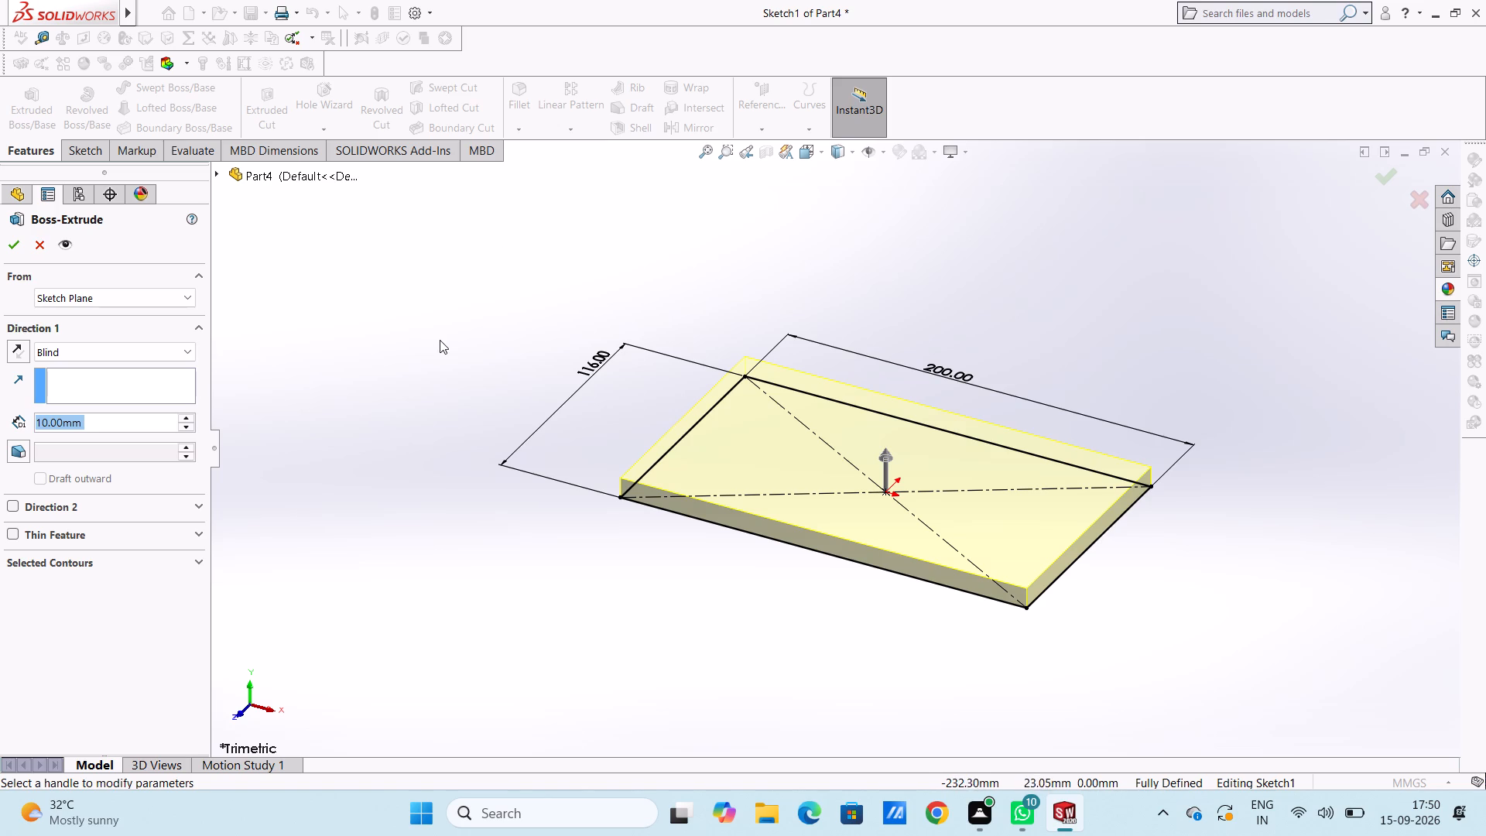
{"action": "type", "text": "24"}
{"action": "key", "text": "Return"}
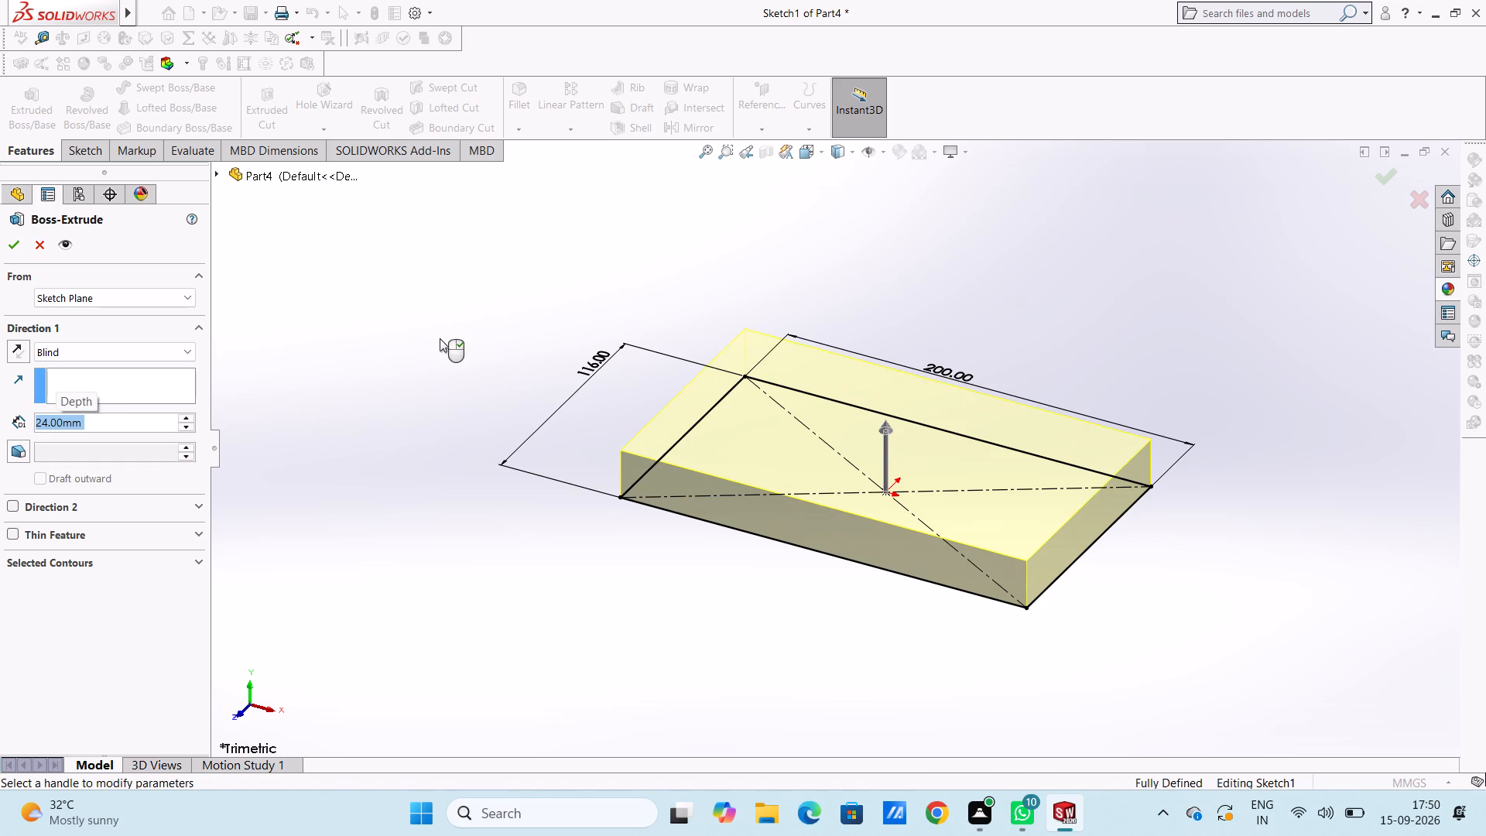
{"action": "left_click", "coordinate": [11, 246]}
{"action": "left_click", "coordinate": [563, 382]}
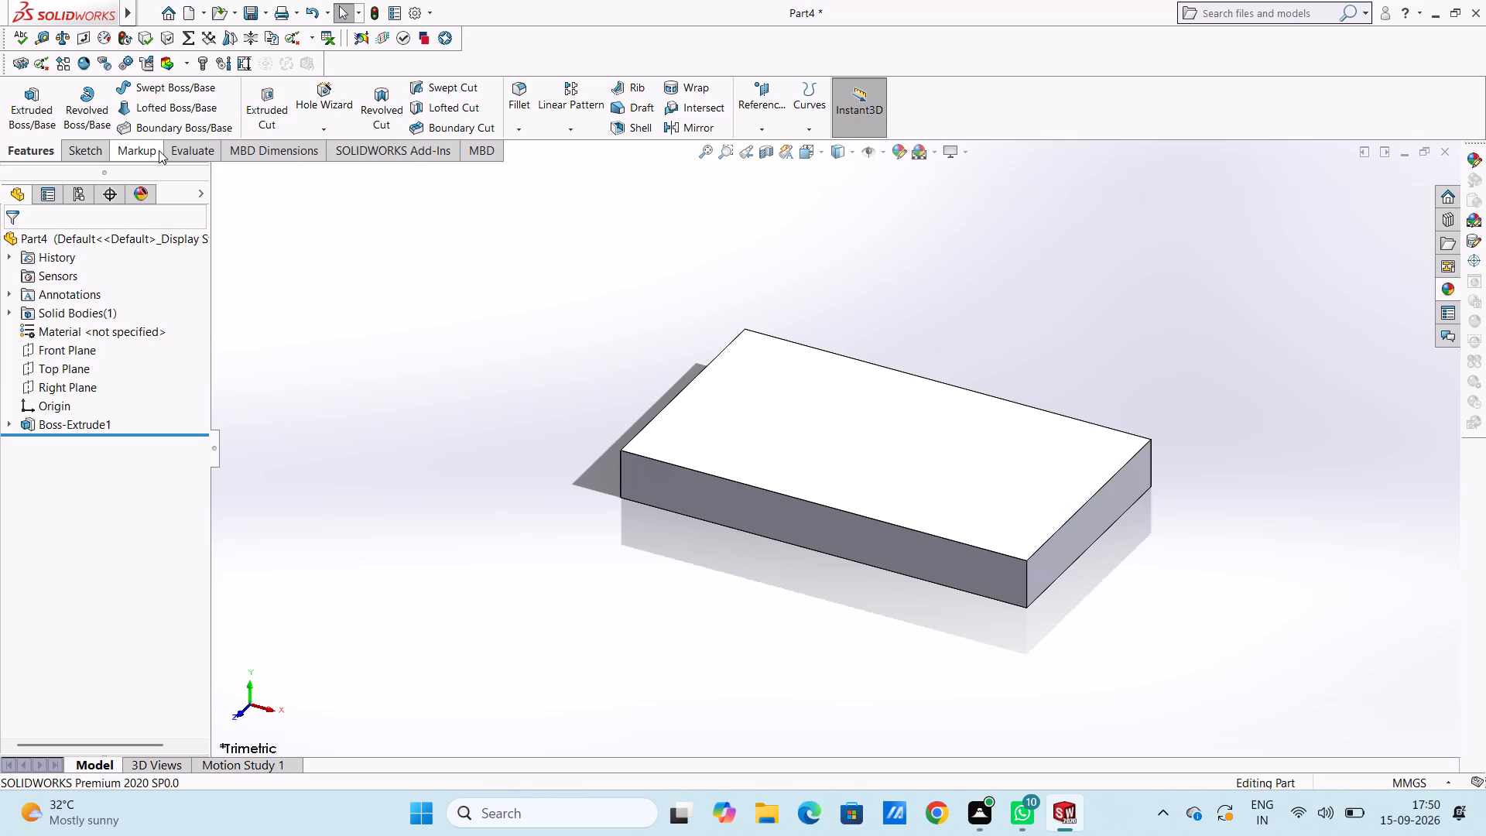
Fillet the block's four vertical corner edges with a symmetric 10 mm radius.
{"action": "left_click", "coordinate": [516, 92]}
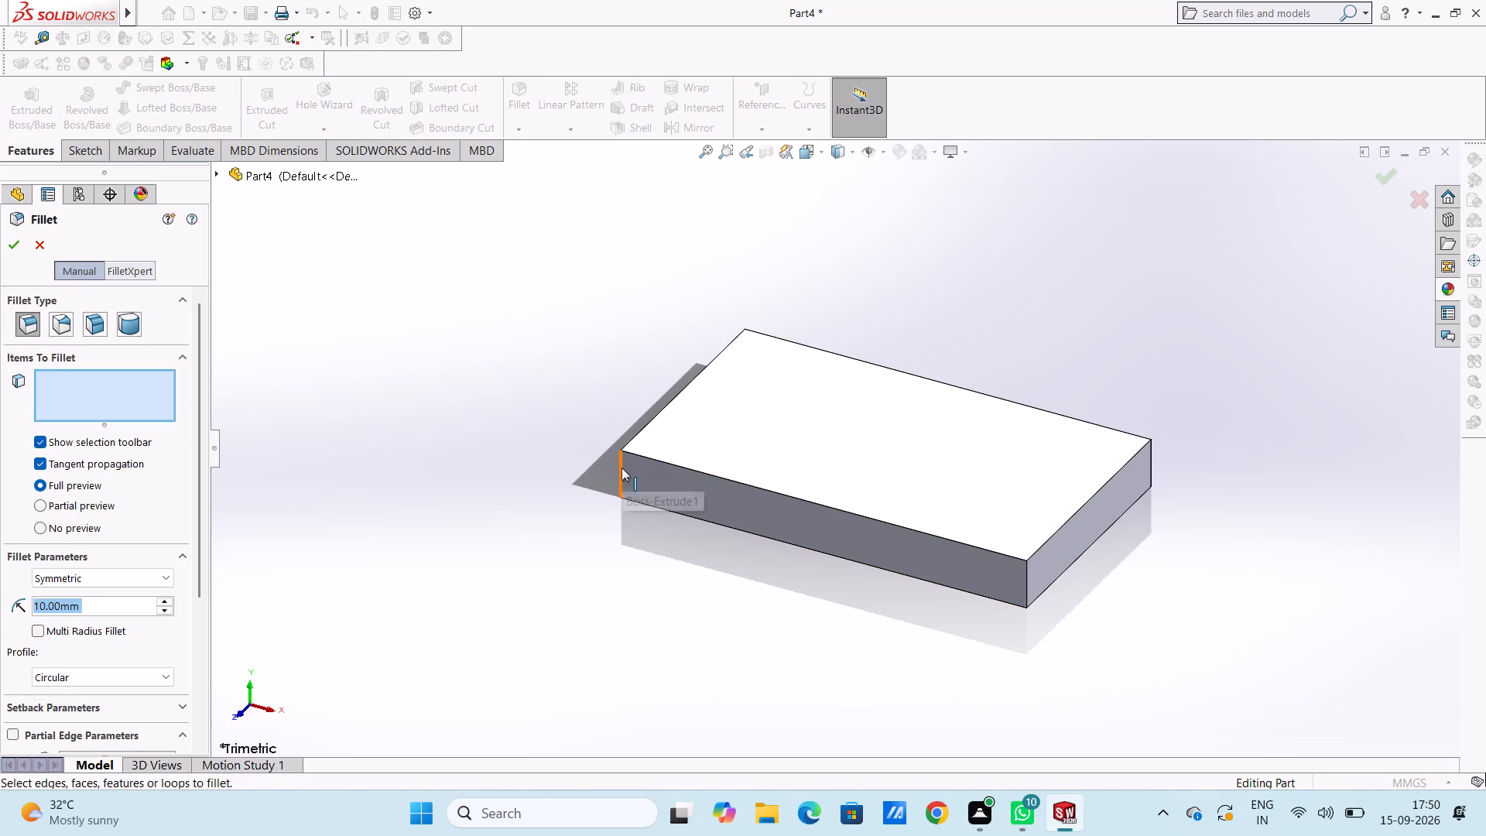
{"action": "left_click", "coordinate": [621, 468]}
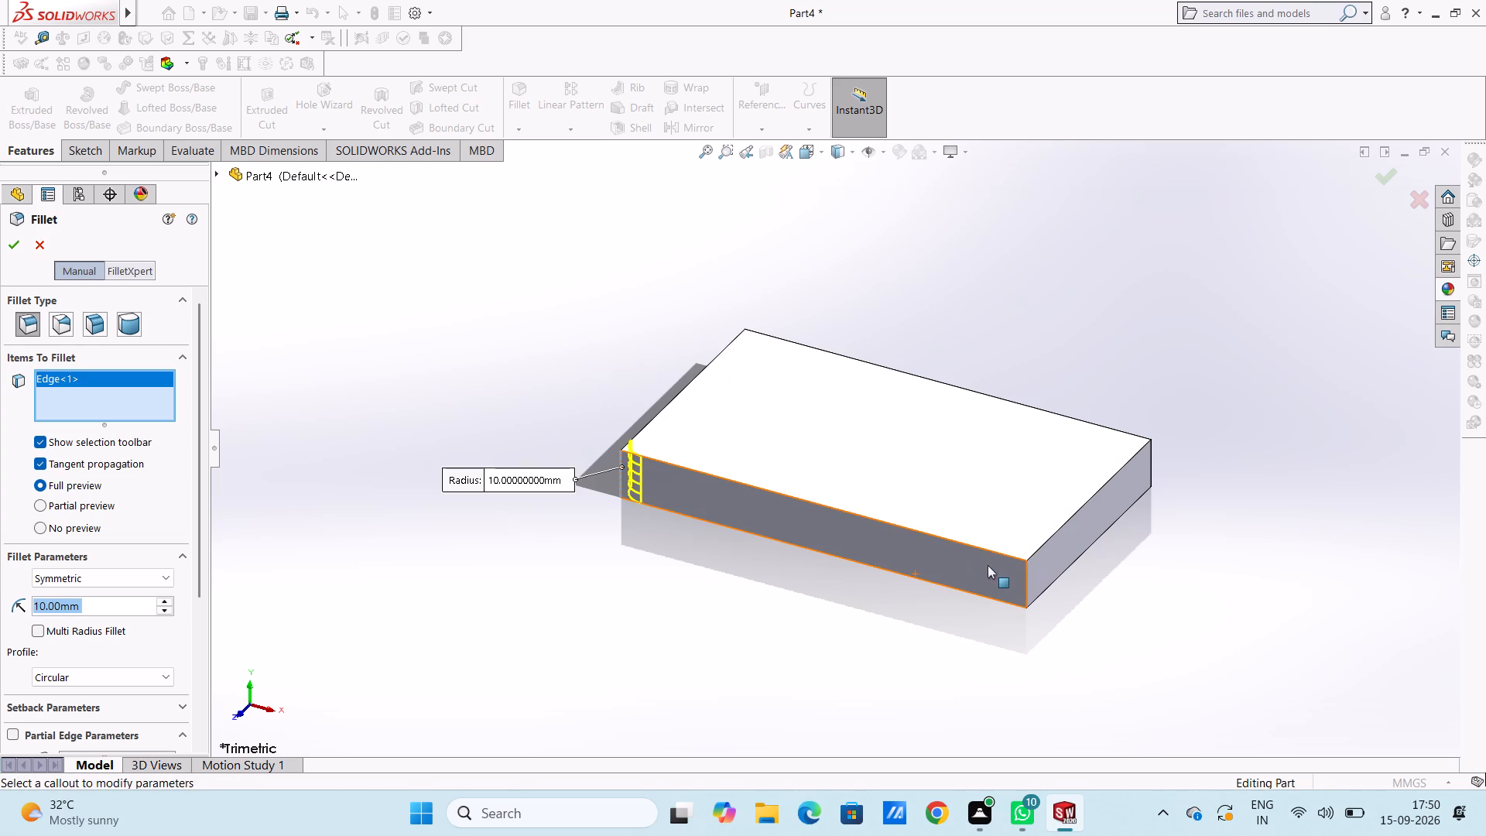
{"action": "left_click", "coordinate": [1025, 579]}
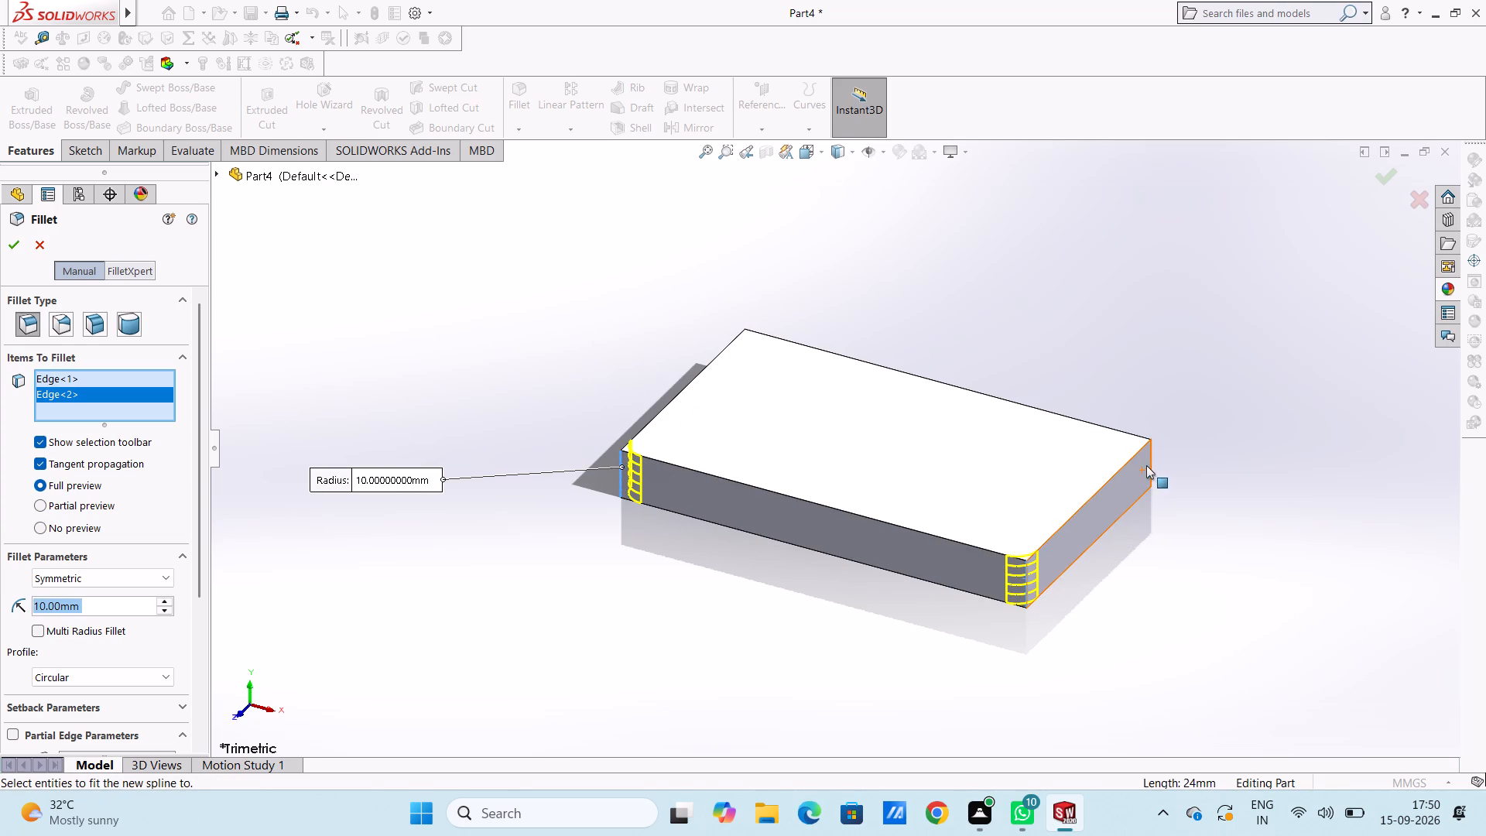
{"action": "left_click", "coordinate": [1153, 461]}
{"action": "middle_click_drag", "start_coordinate": [1175, 455], "coordinate": [1163, 490]}
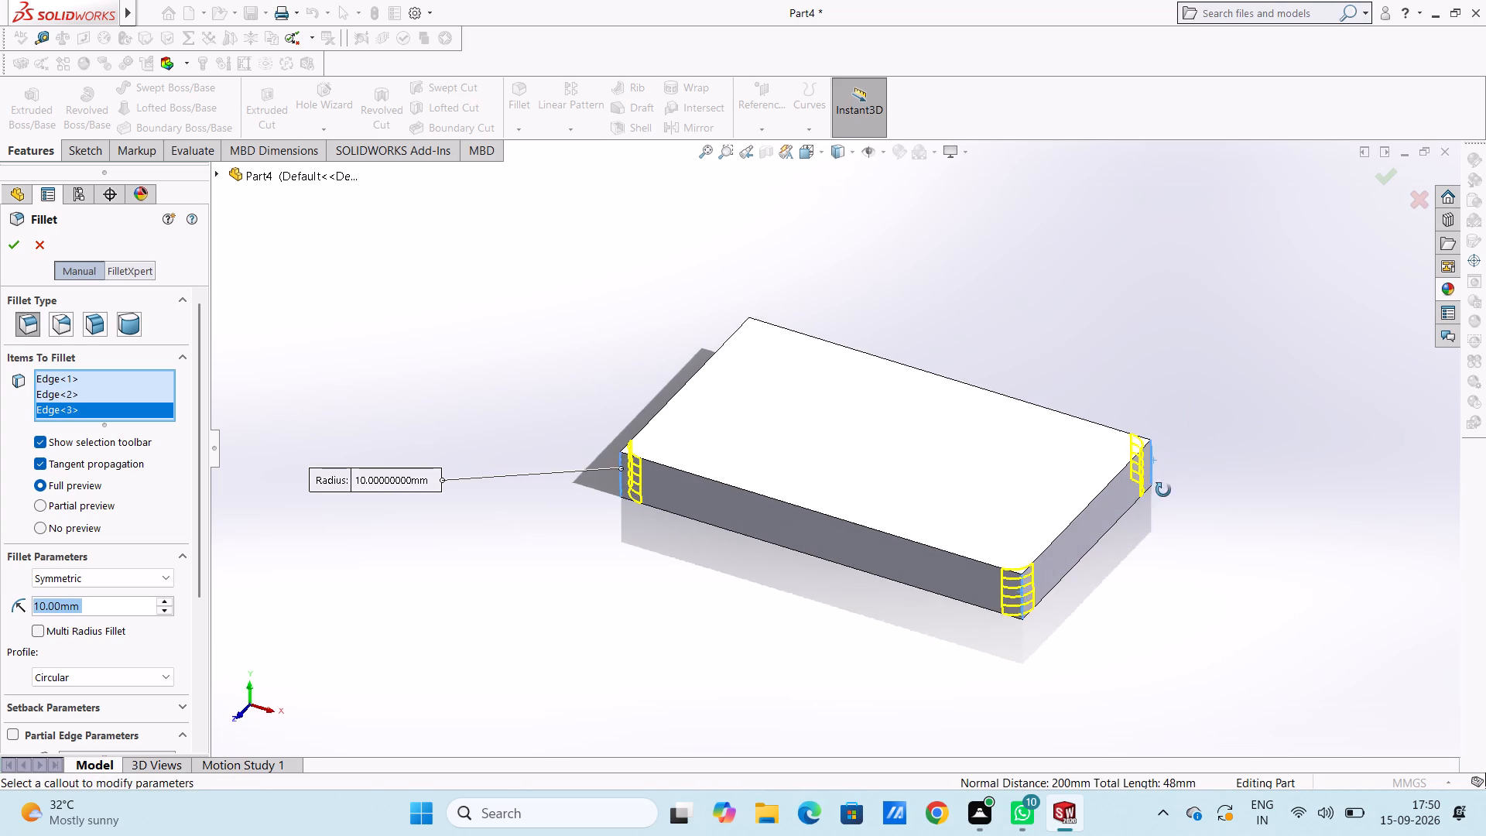
{"action": "middle_click_drag", "start_coordinate": [1163, 490], "coordinate": [1001, 757]}
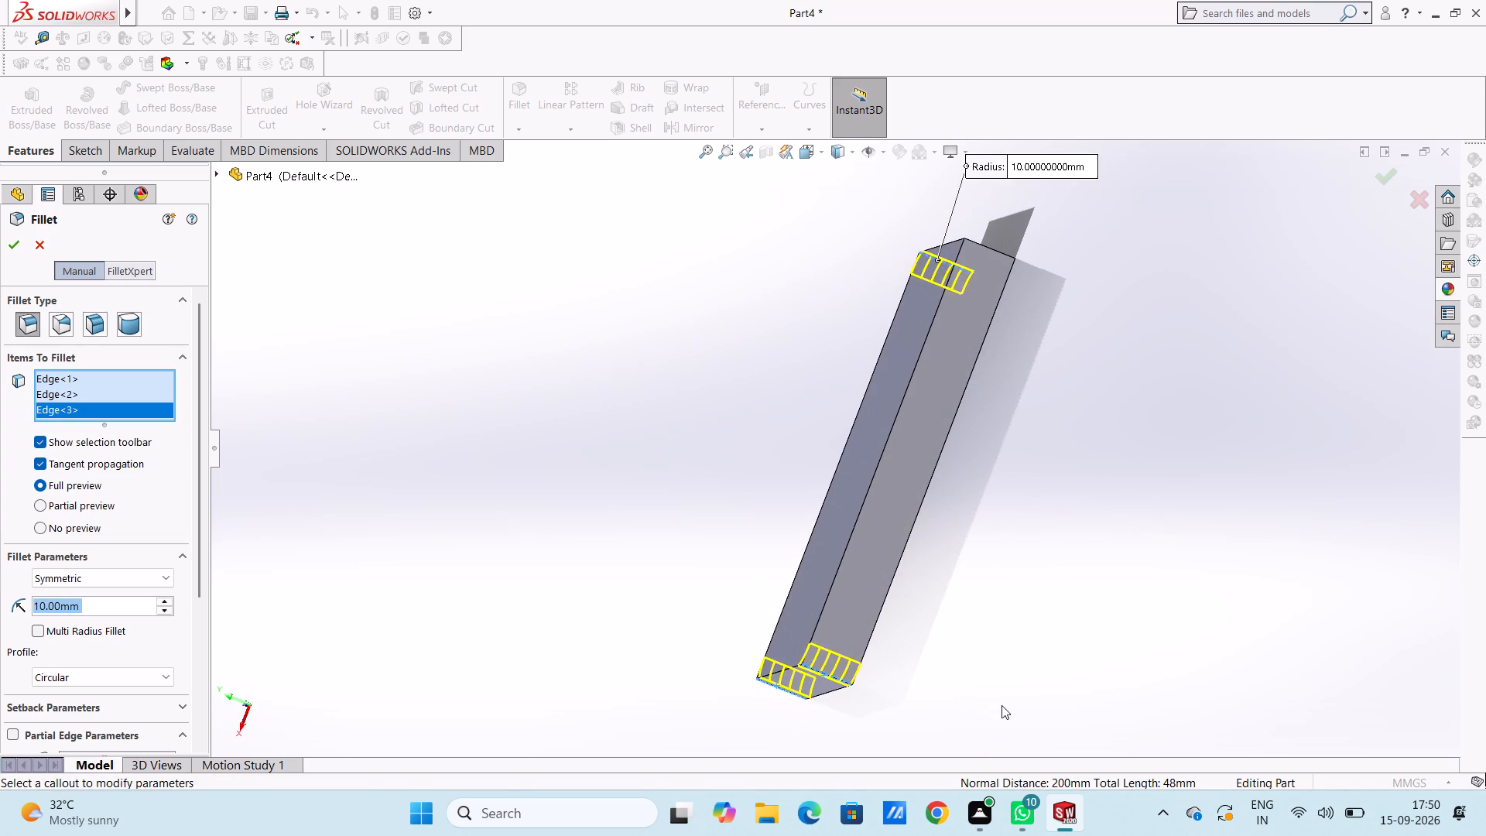
{"action": "middle_click_drag", "start_coordinate": [1245, 159], "coordinate": [1286, 330]}
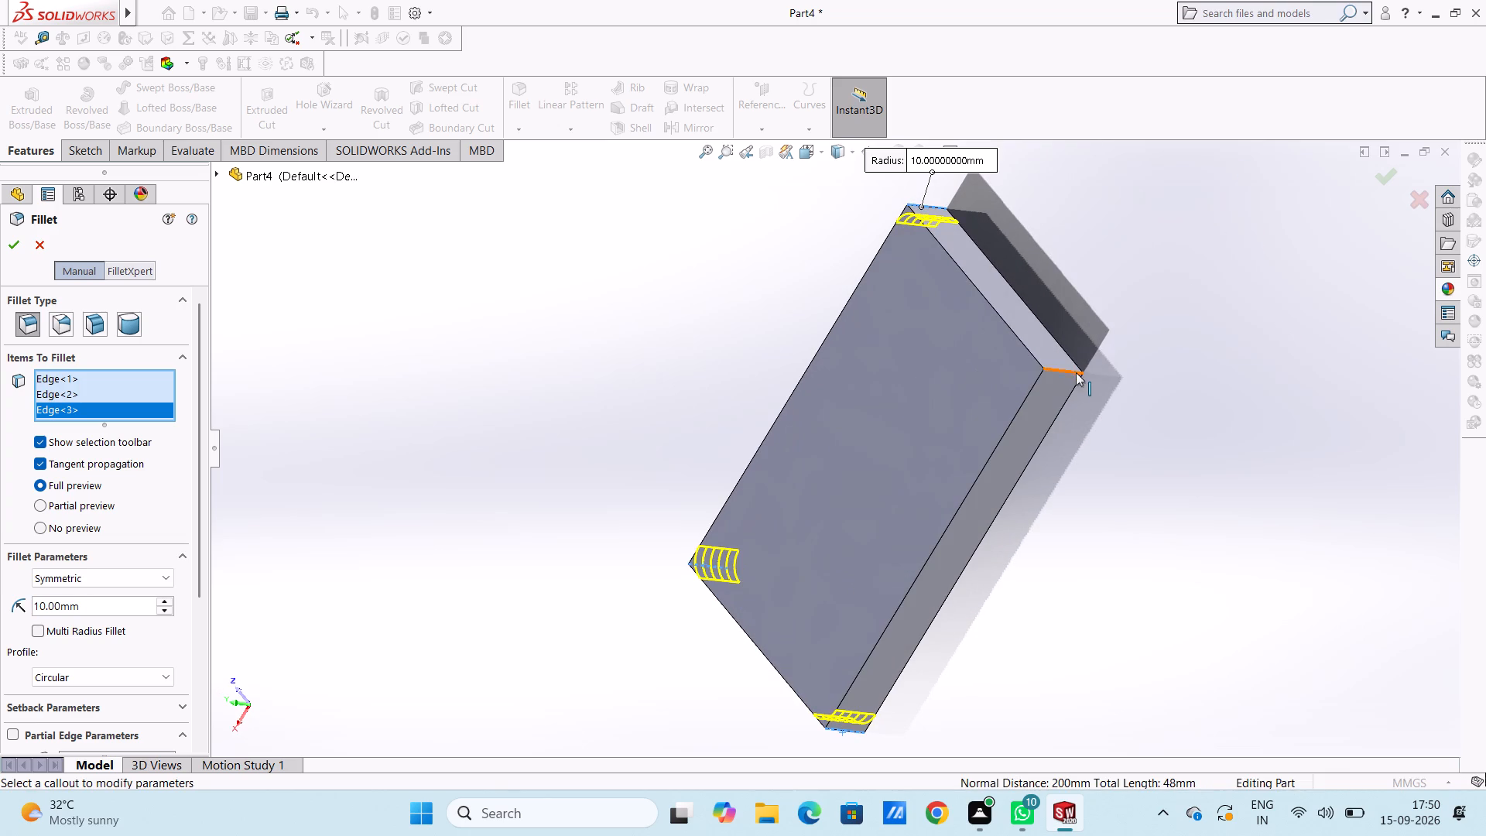
{"action": "left_click", "coordinate": [1070, 372]}
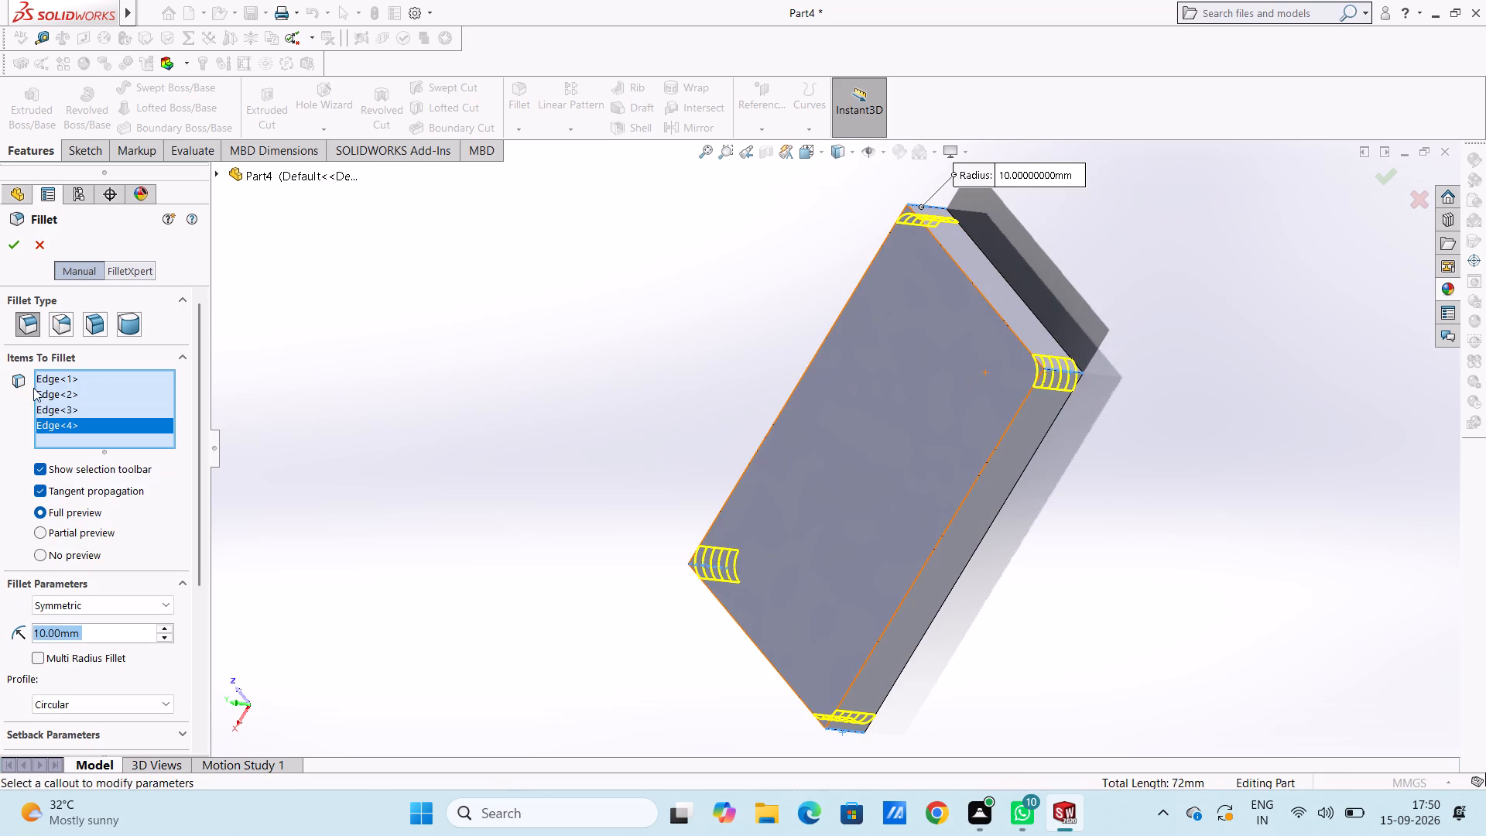
{"action": "left_click", "coordinate": [14, 248]}
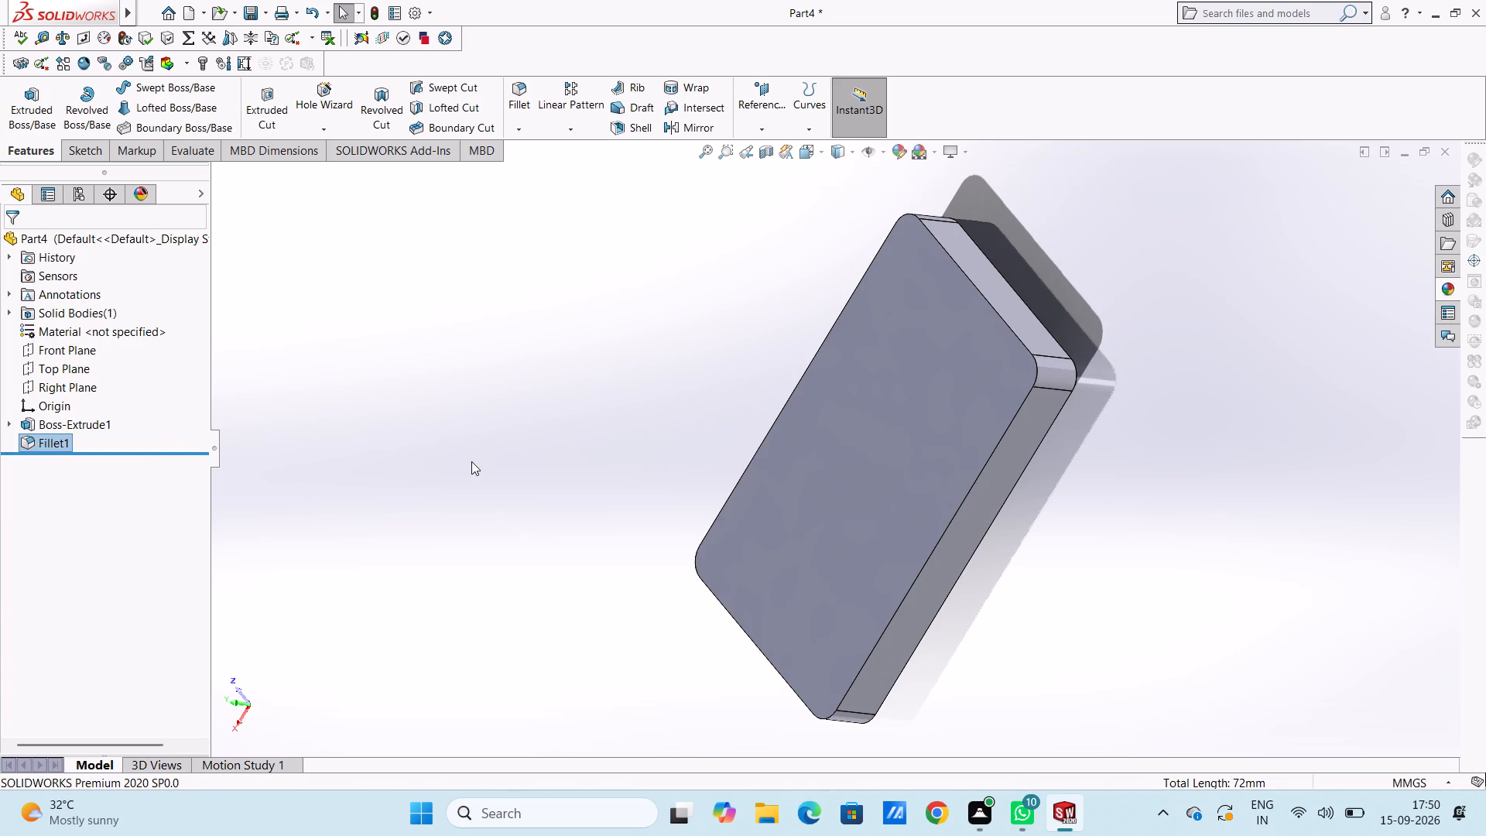
Start a new sketch on the filleted block's top face, viewed from the top.
{"action": "key", "text": "ctrl+5"}
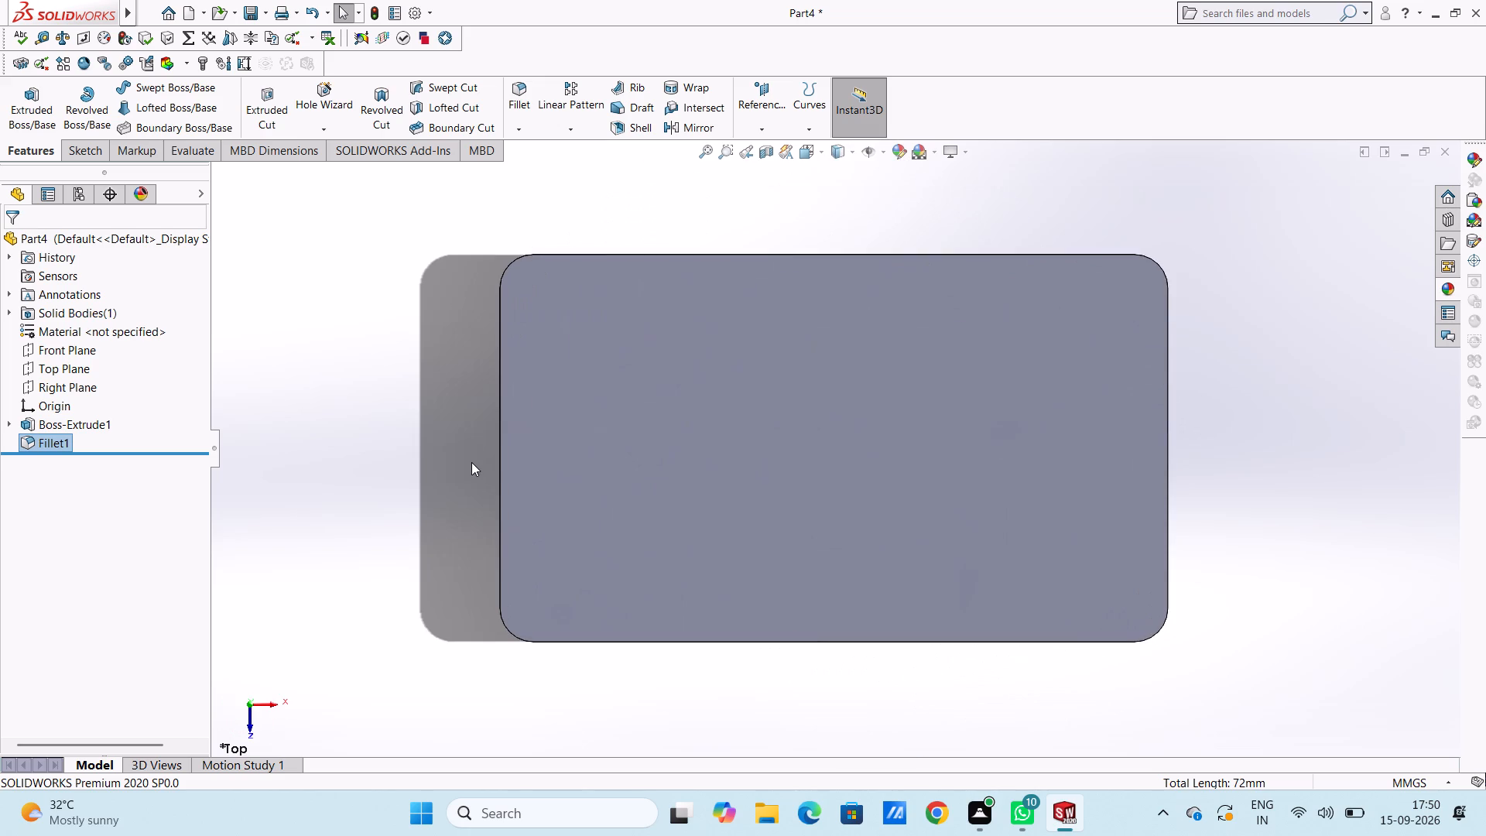
{"action": "scroll", "coordinate": [505, 430], "scroll_direction": "up", "scroll_amount": 1}
{"action": "scroll", "coordinate": [505, 430], "scroll_direction": "down", "scroll_amount": 1}
{"action": "scroll", "coordinate": [508, 426], "scroll_direction": "up", "scroll_amount": 1}
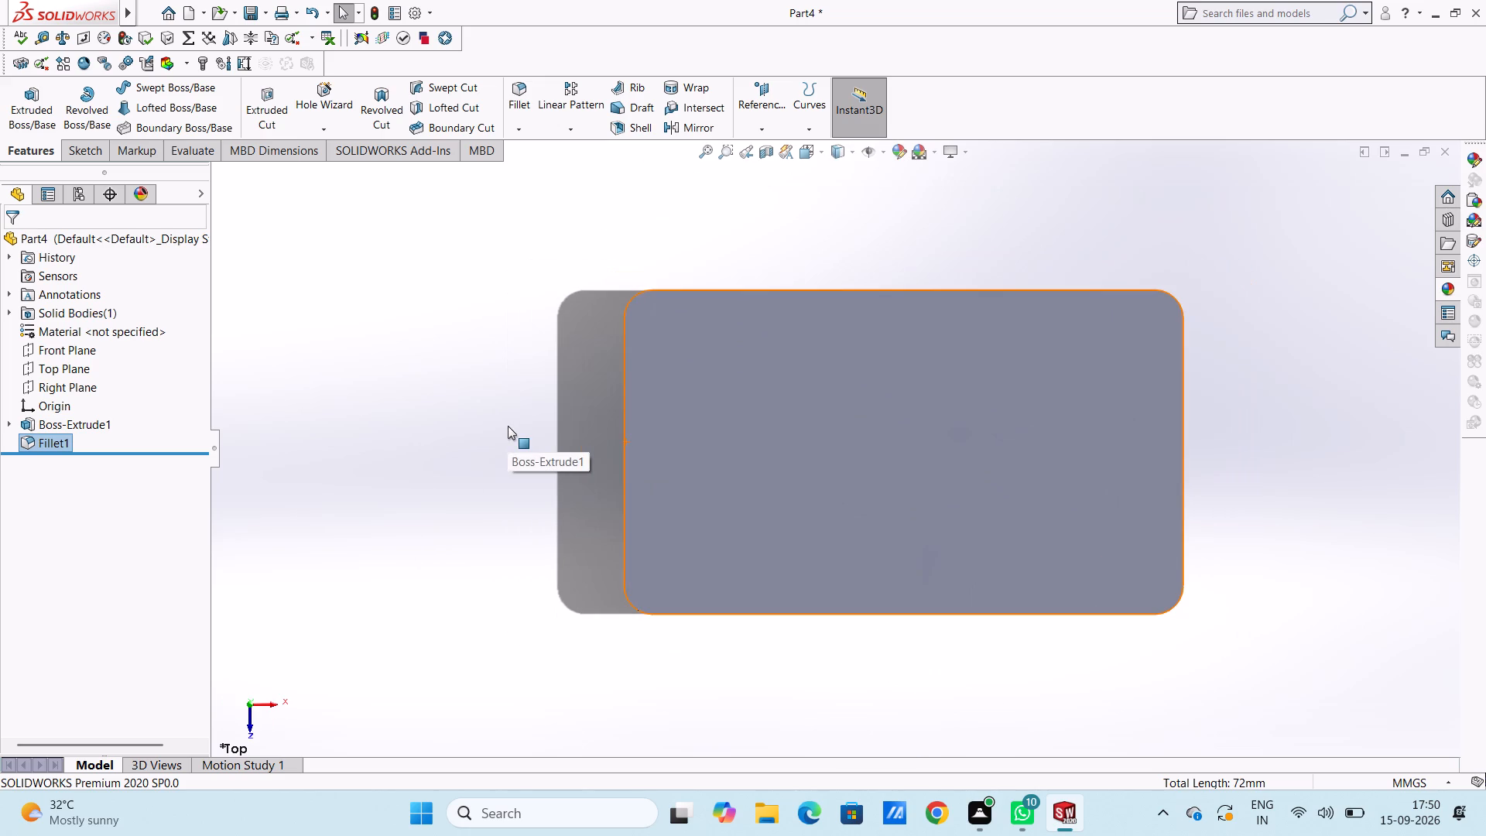
{"action": "scroll", "coordinate": [1251, 402], "scroll_direction": "down", "scroll_amount": 1}
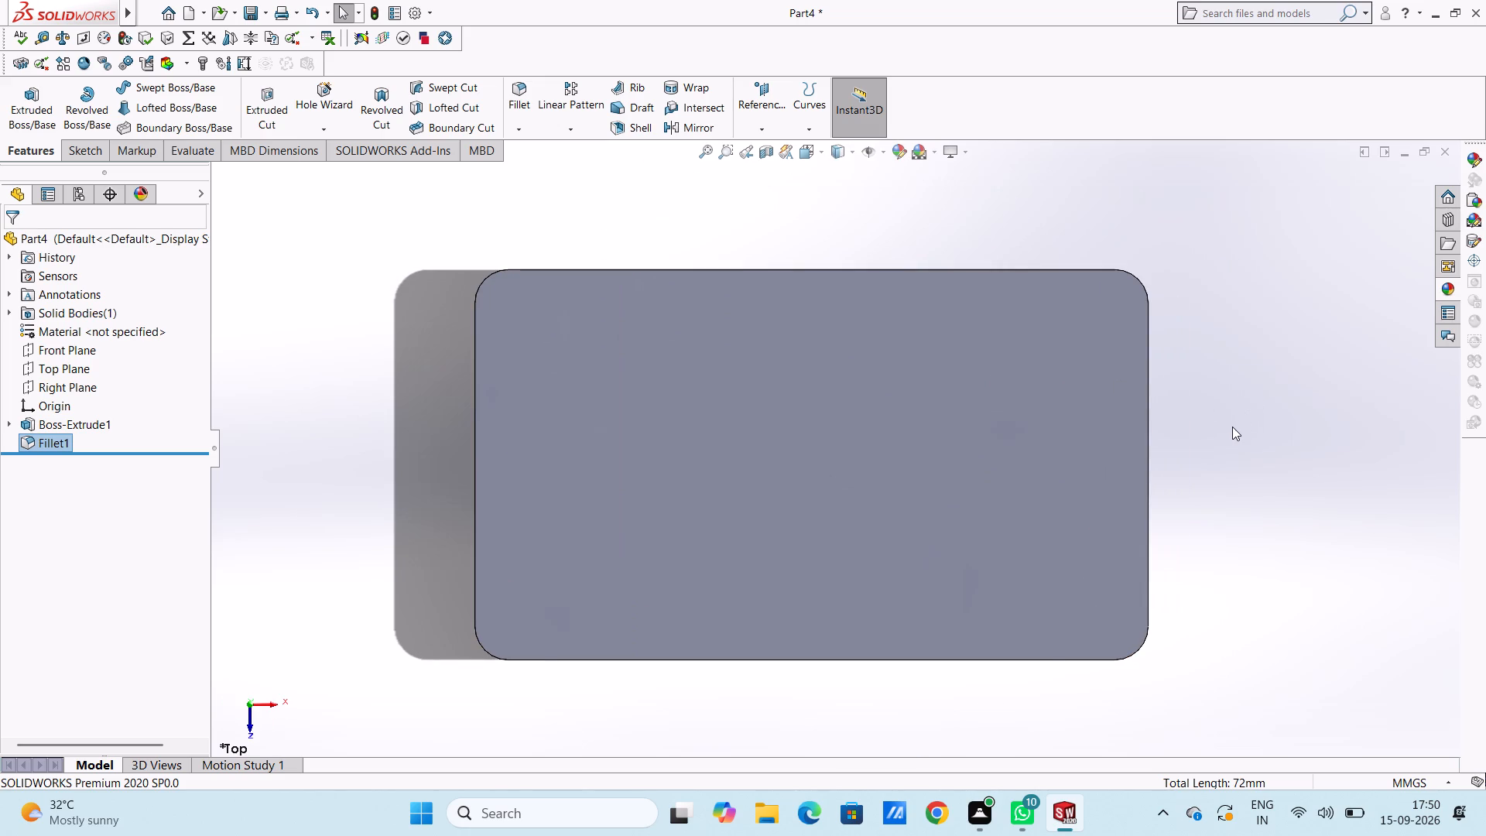
{"action": "scroll", "coordinate": [1231, 427], "scroll_direction": "up", "scroll_amount": 1}
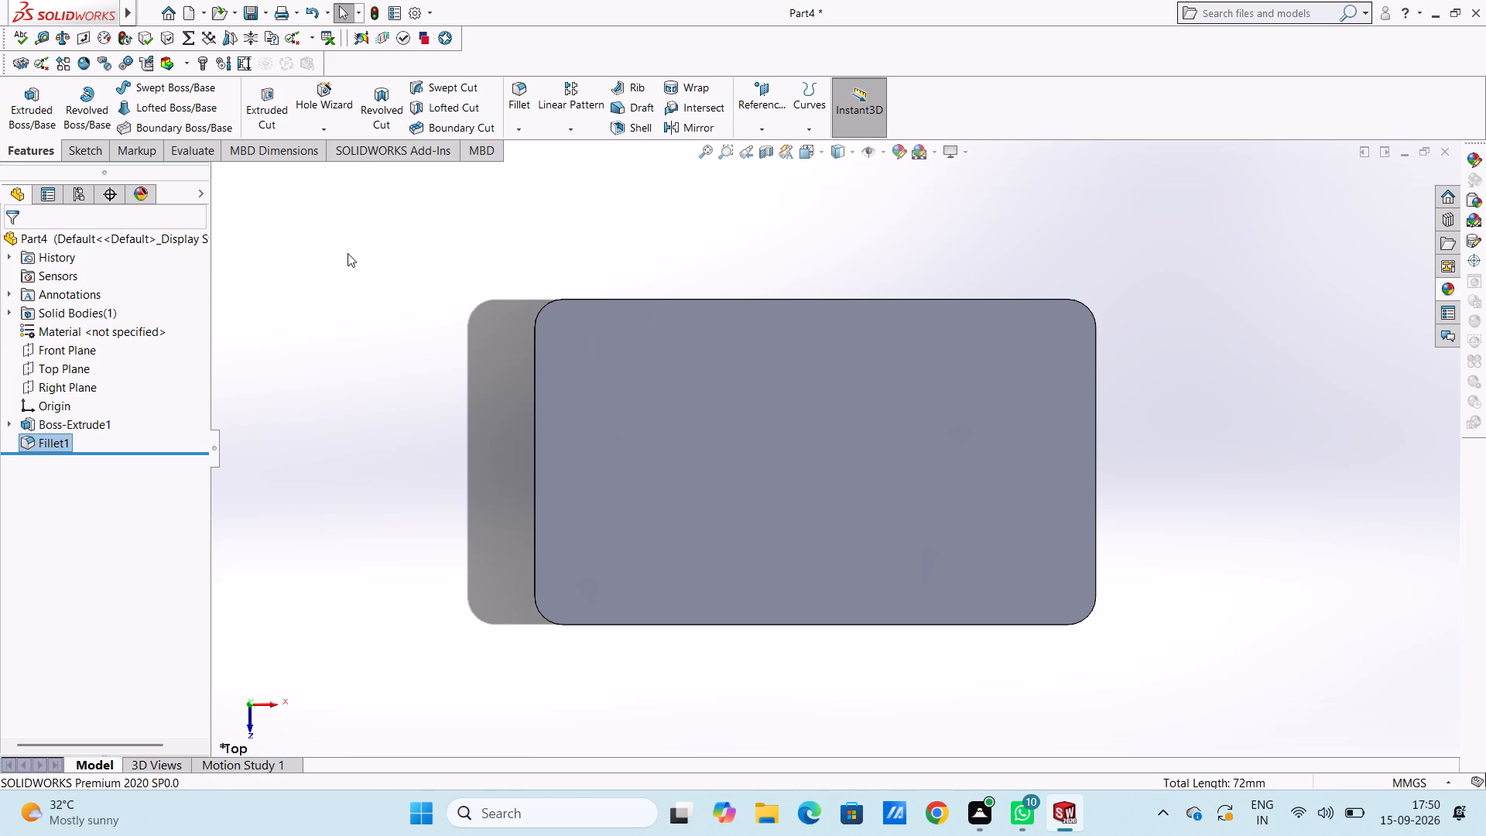
{"action": "left_click", "coordinate": [645, 363]}
{"action": "left_click", "coordinate": [711, 323]}
{"action": "left_click", "coordinate": [426, 355]}
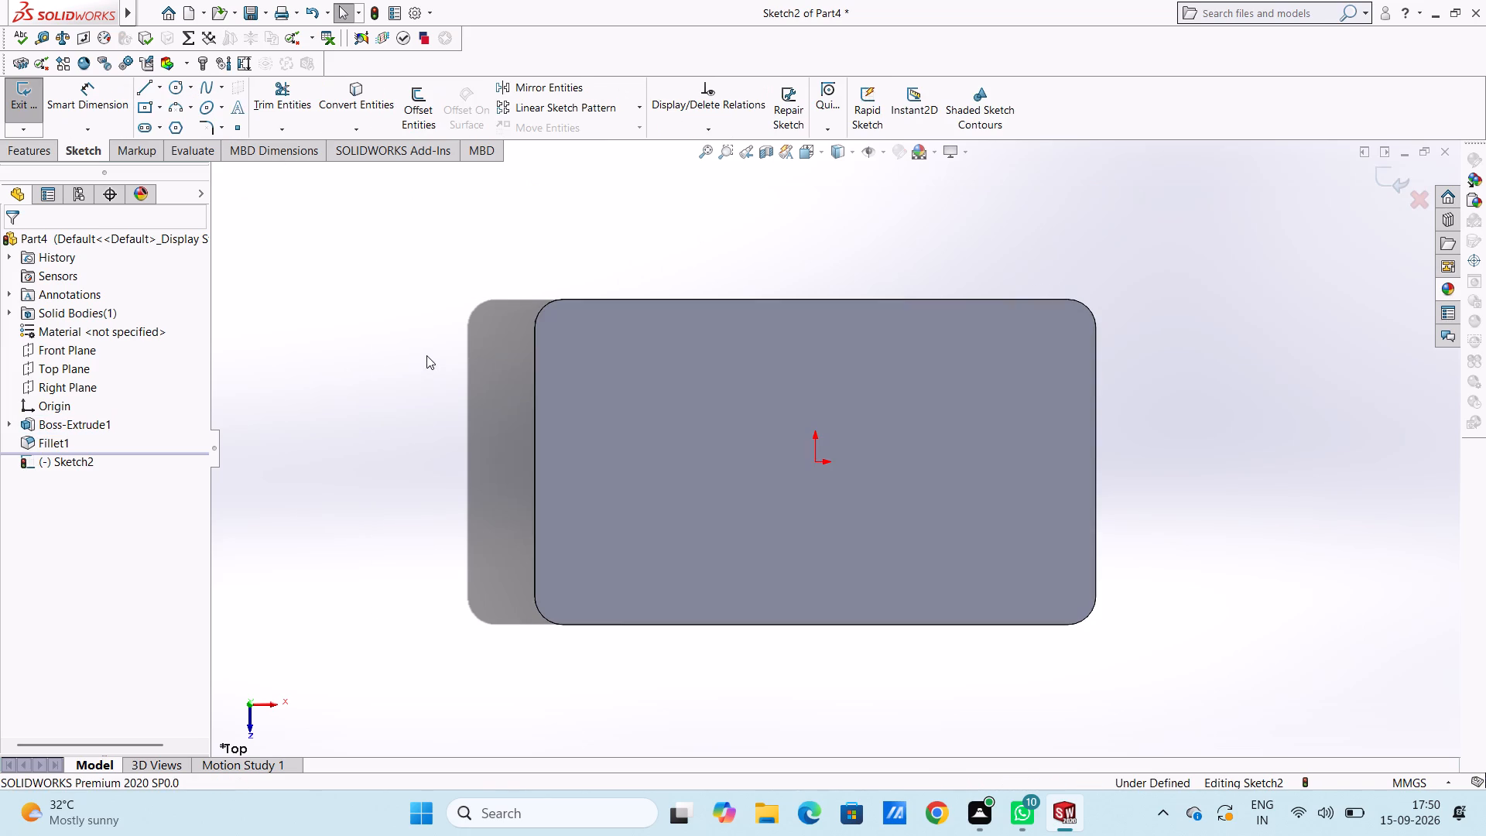
Sketch a circle of 30 mm radius centred about 12 mm directly above the origin on the top face.
{"action": "left_click", "coordinate": [18, 149]}
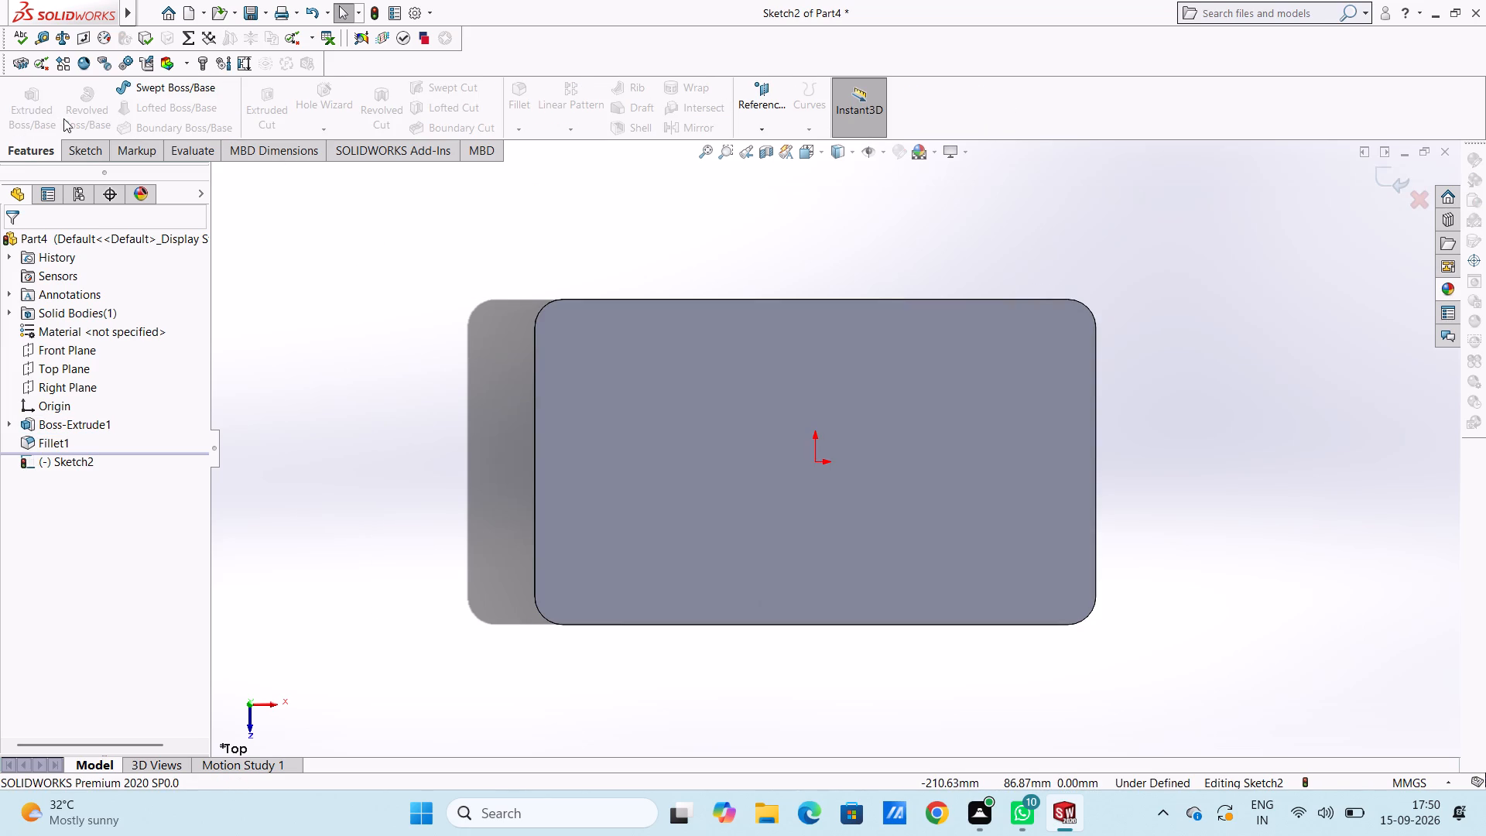
{"action": "left_click", "coordinate": [87, 156]}
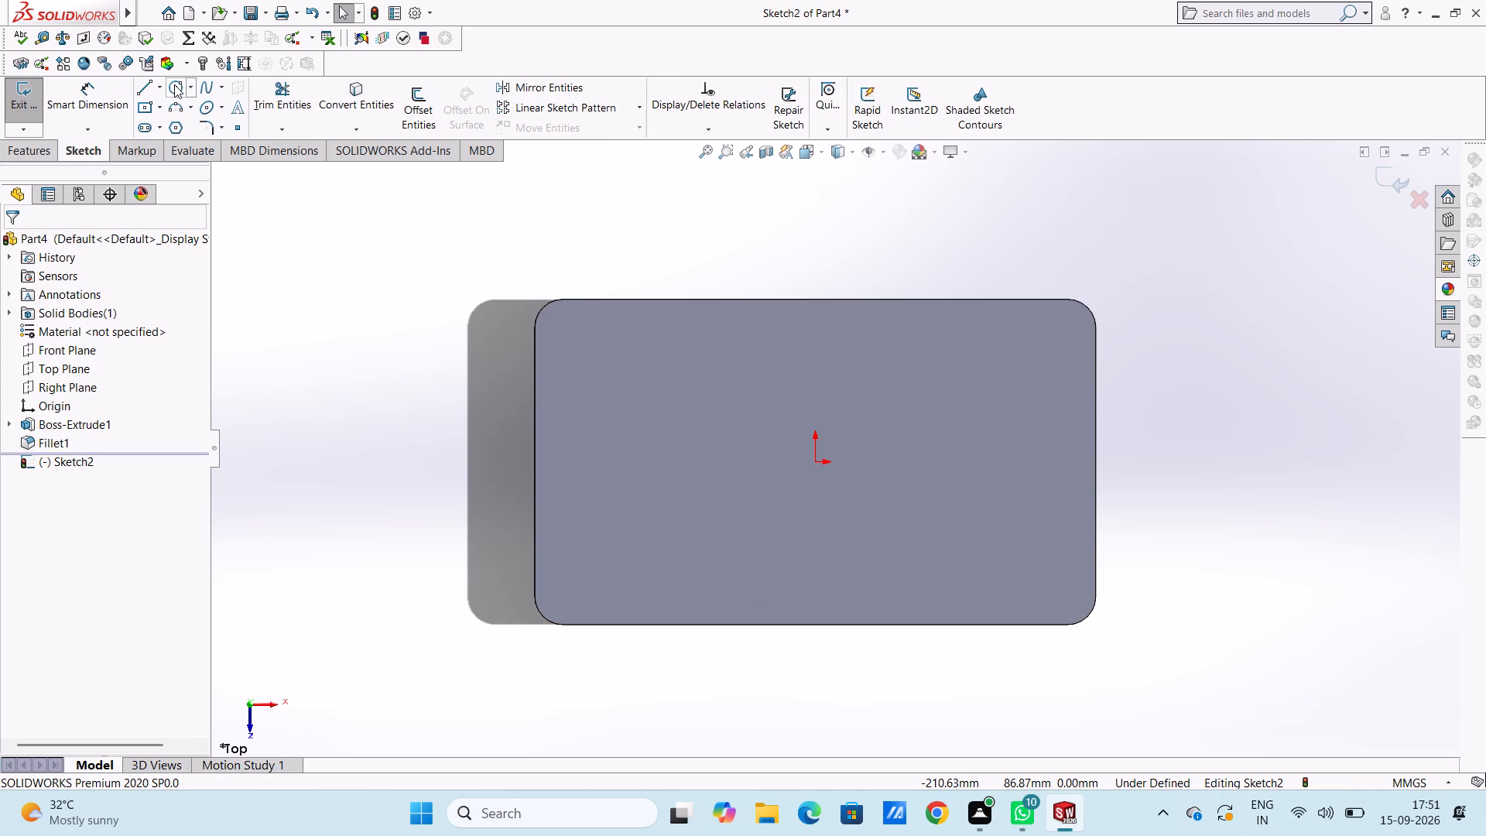
{"action": "left_click", "coordinate": [174, 84]}
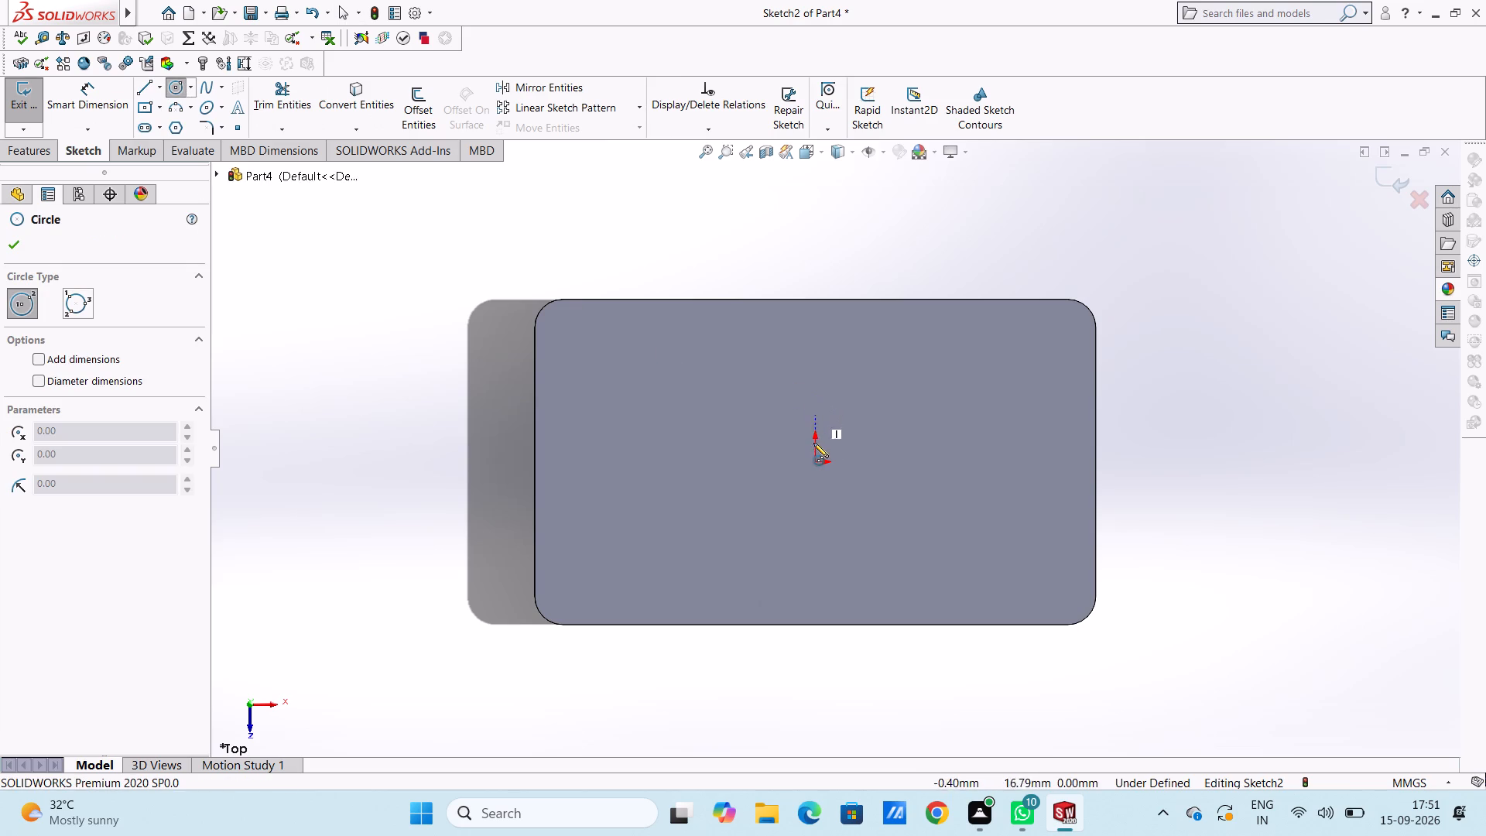
{"action": "left_click", "coordinate": [812, 427]}
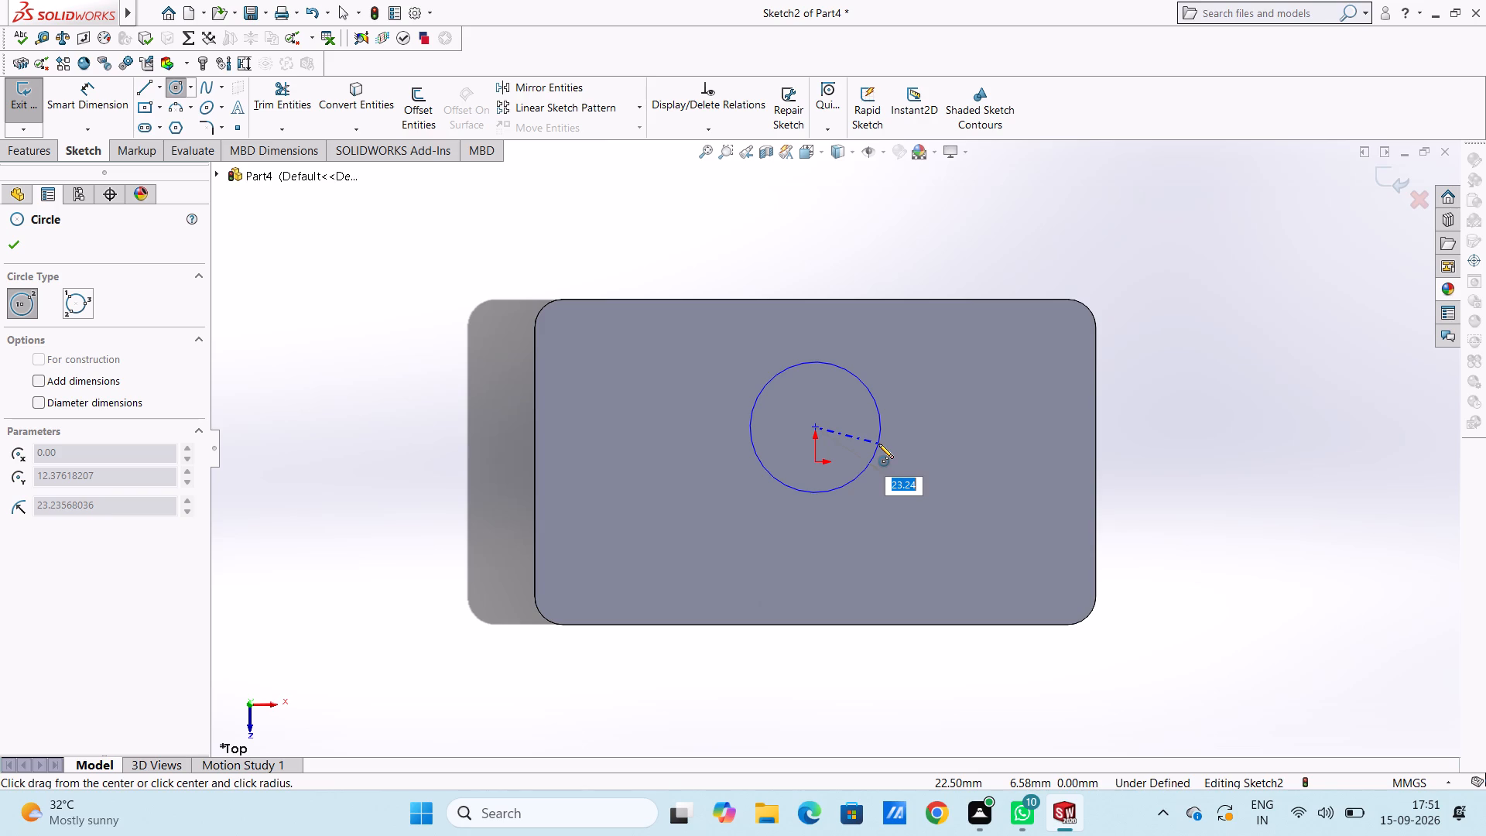
{"action": "type", "text": "30"}
{"action": "key", "text": "Return"}
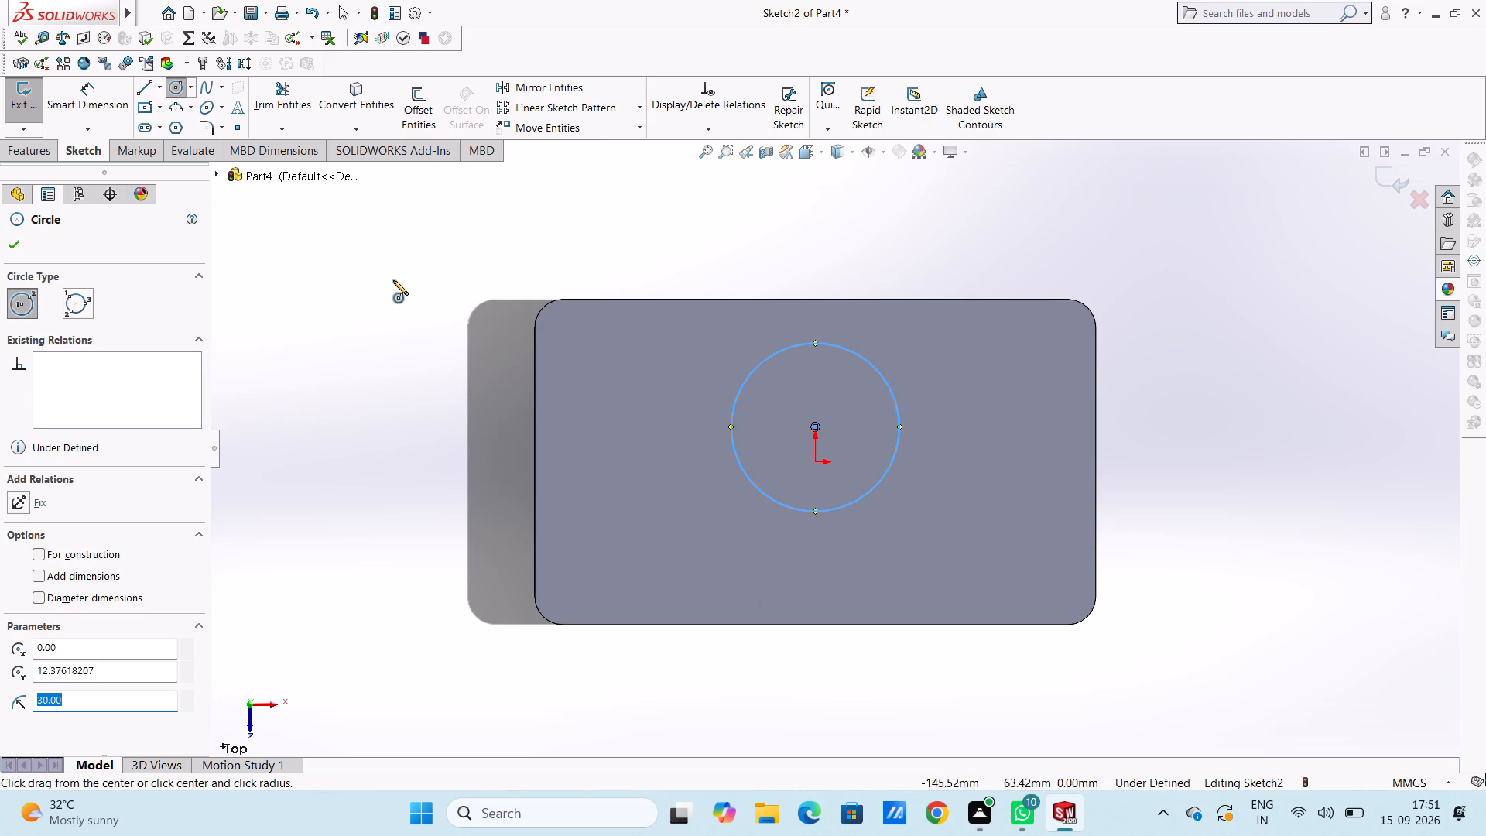
Dimension the circle's diameter, keeping its current value.
{"action": "left_click", "coordinate": [108, 96]}
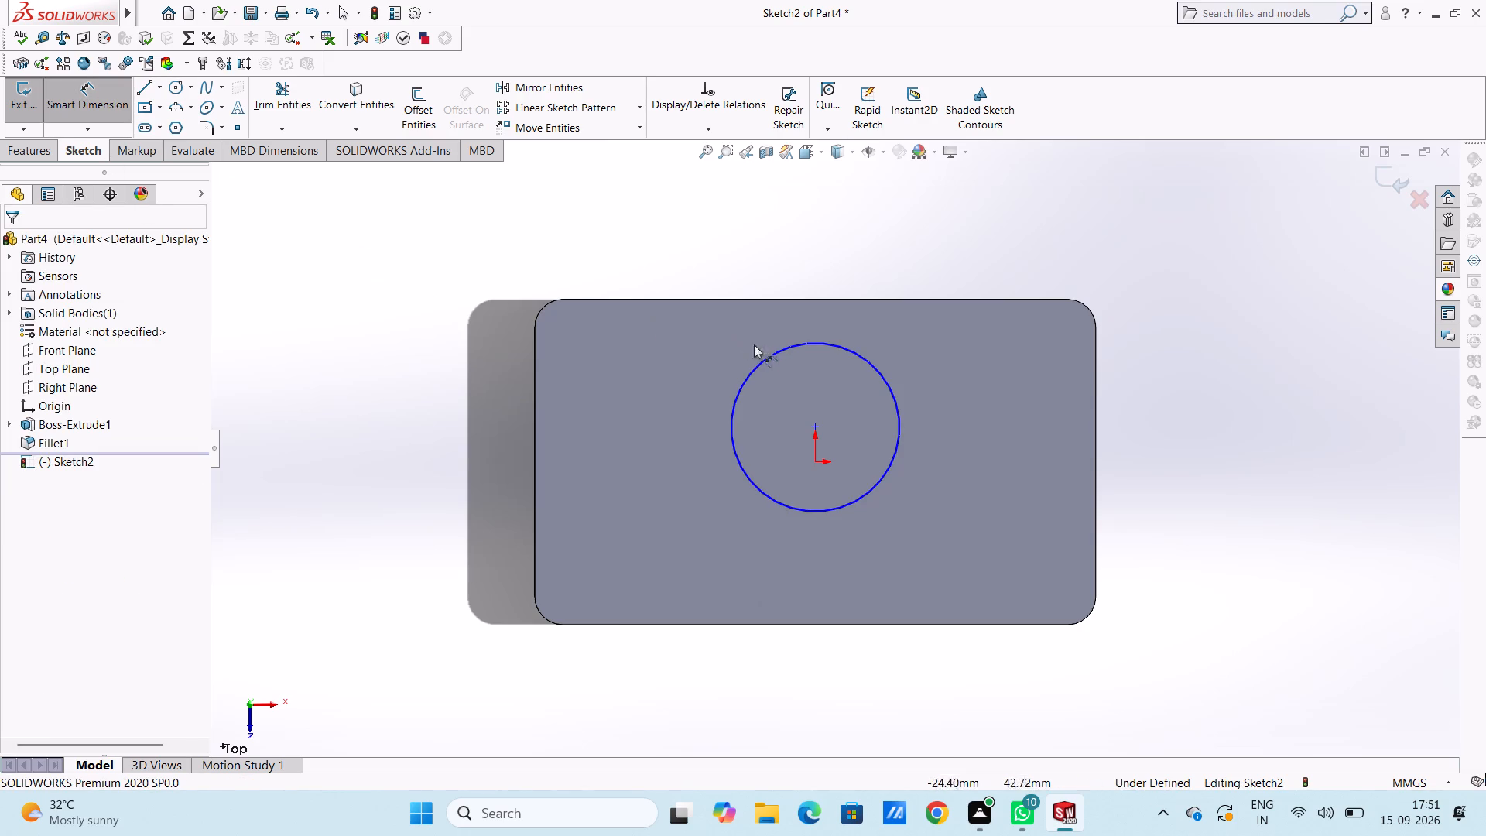
{"action": "left_click", "coordinate": [798, 349]}
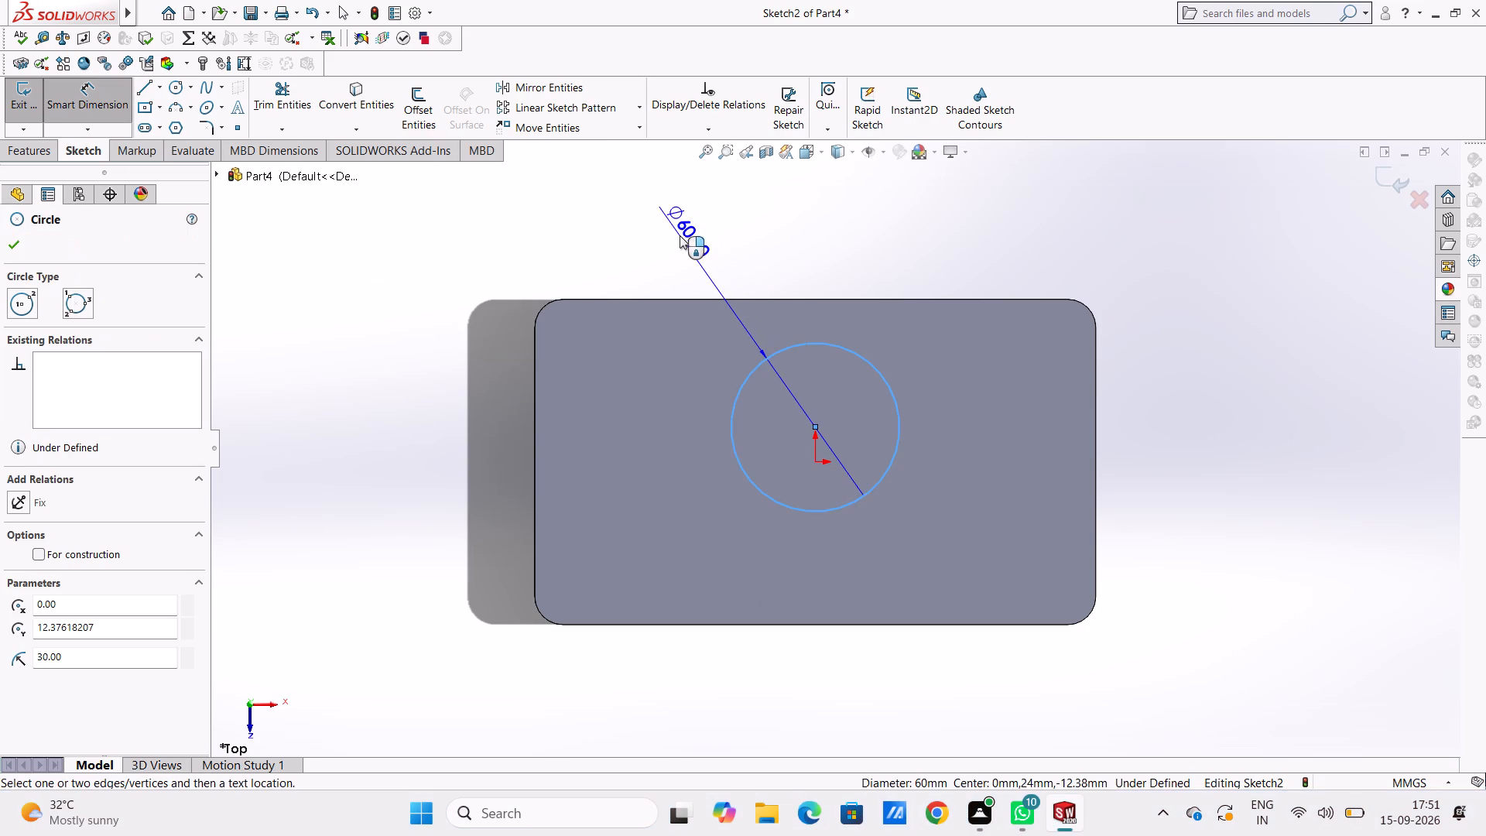
{"action": "left_click", "coordinate": [675, 220]}
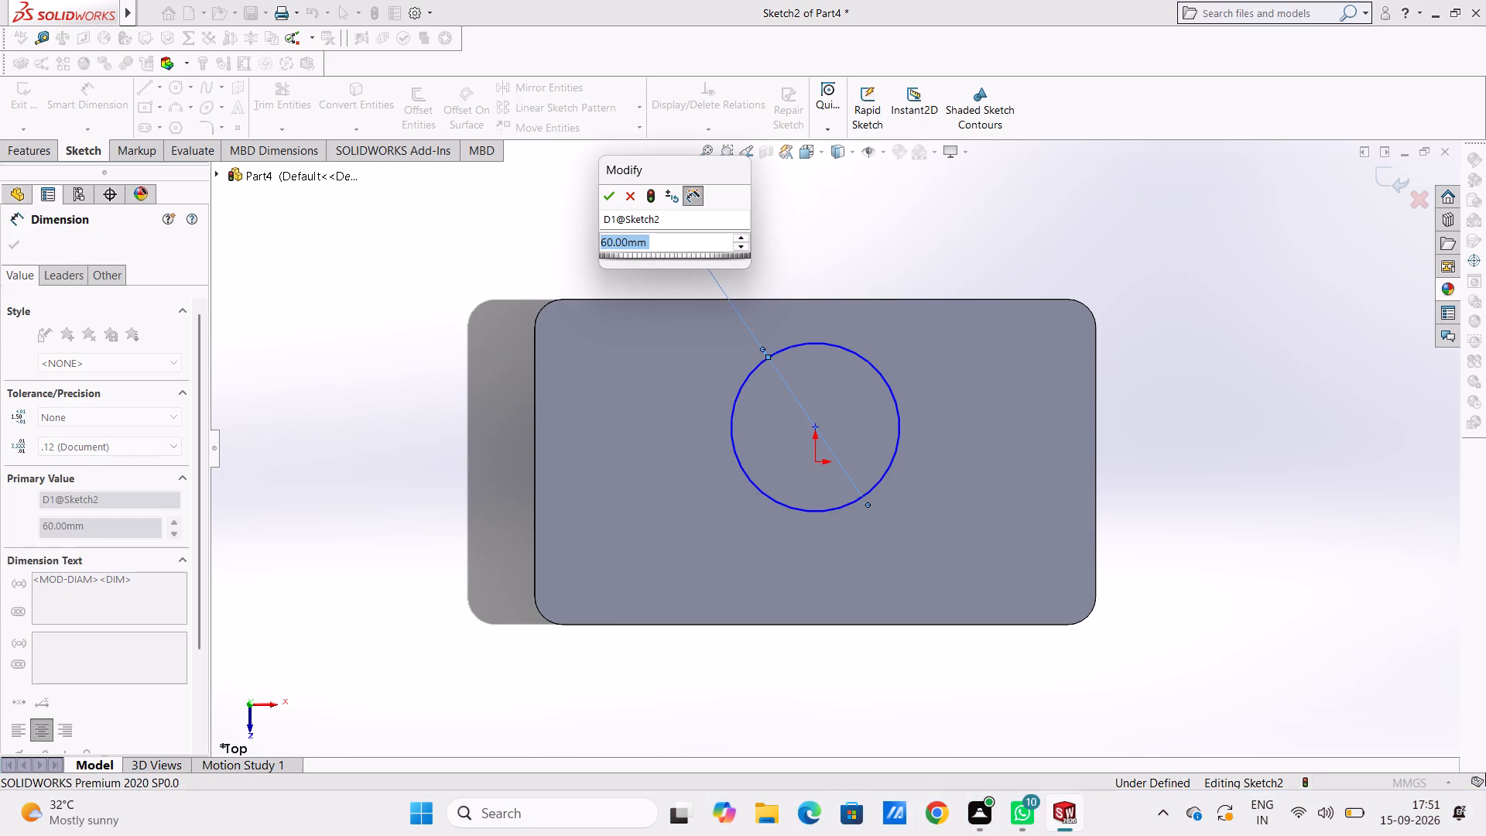
{"action": "key", "text": "Return"}
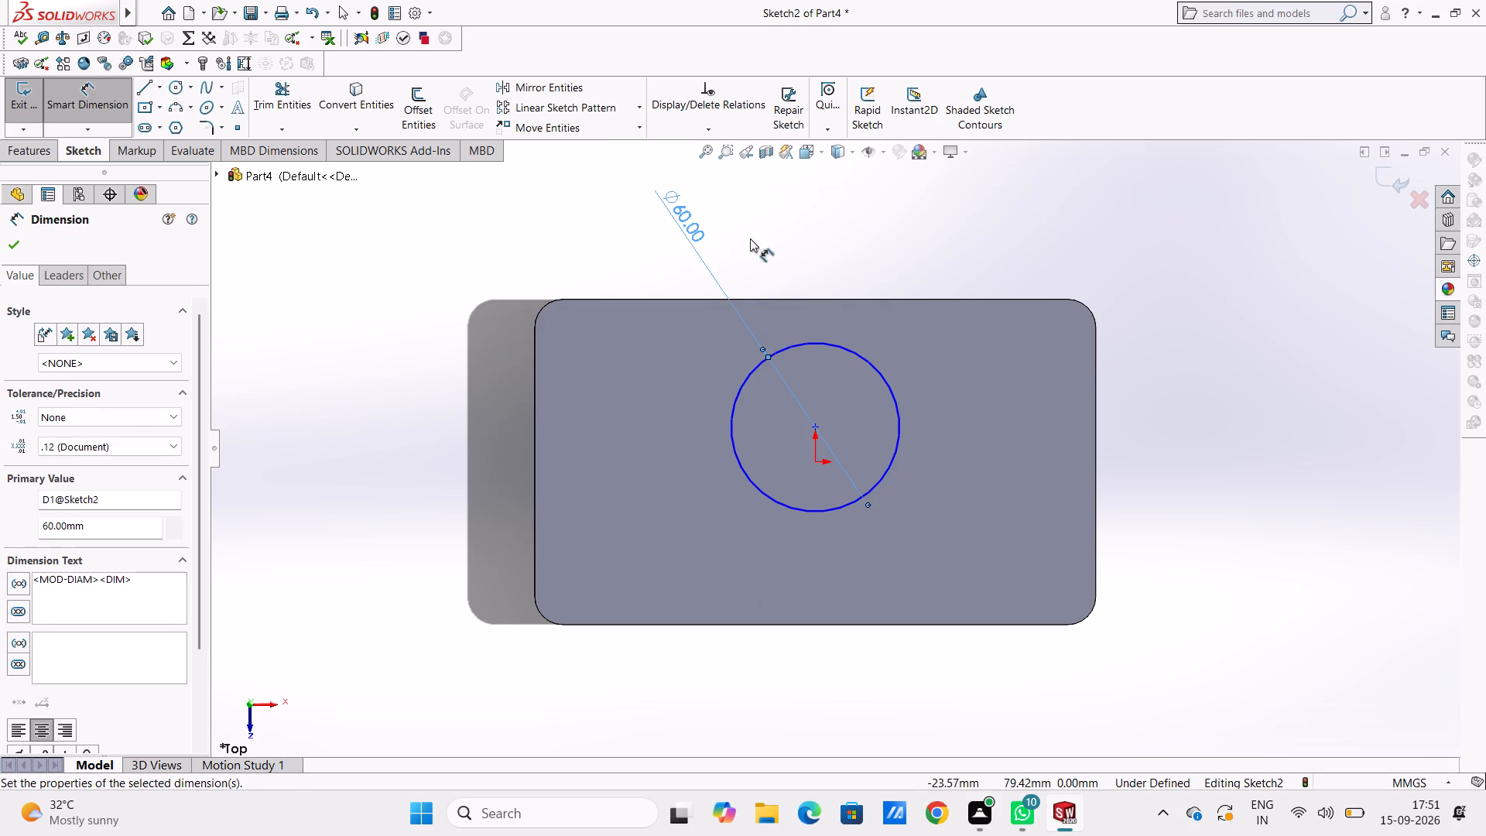
{"action": "left_click", "coordinate": [754, 238]}
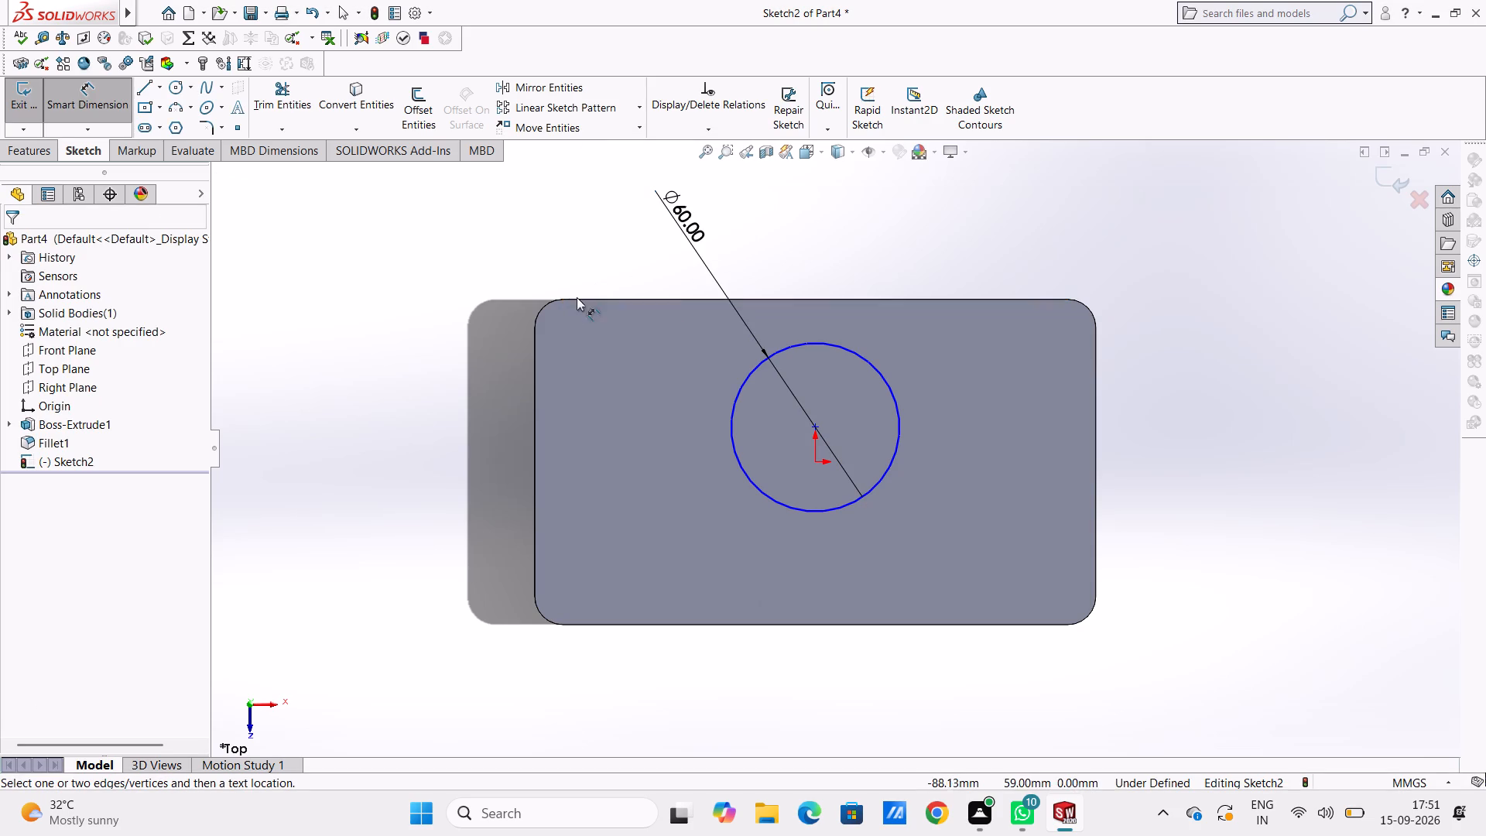
Dimension the vertical distance from the block's upper long edge to the circle's centre and set it to 55 mm.
{"action": "left_click", "coordinate": [795, 299]}
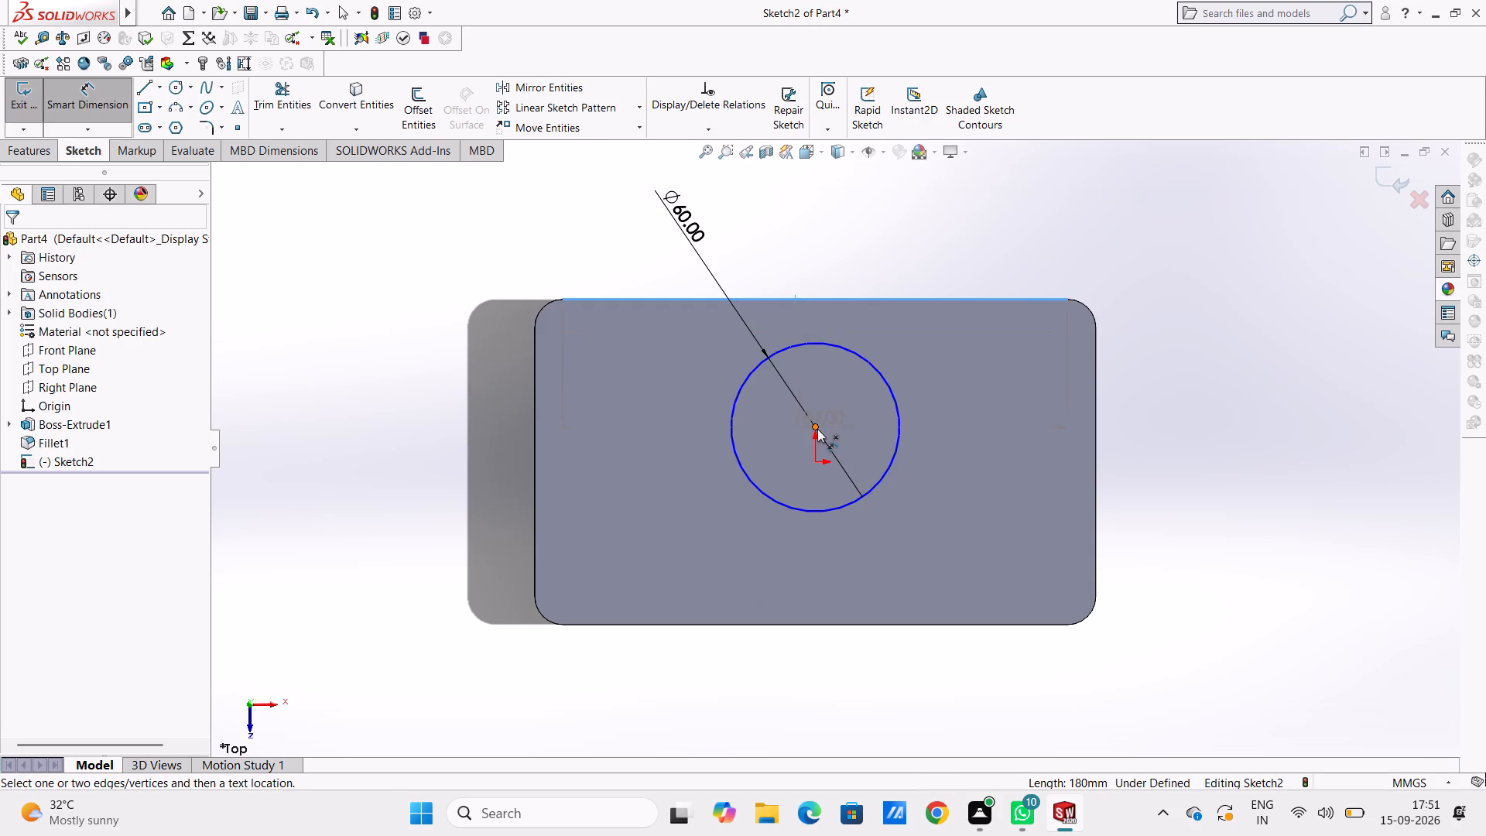
{"action": "left_click", "coordinate": [815, 427]}
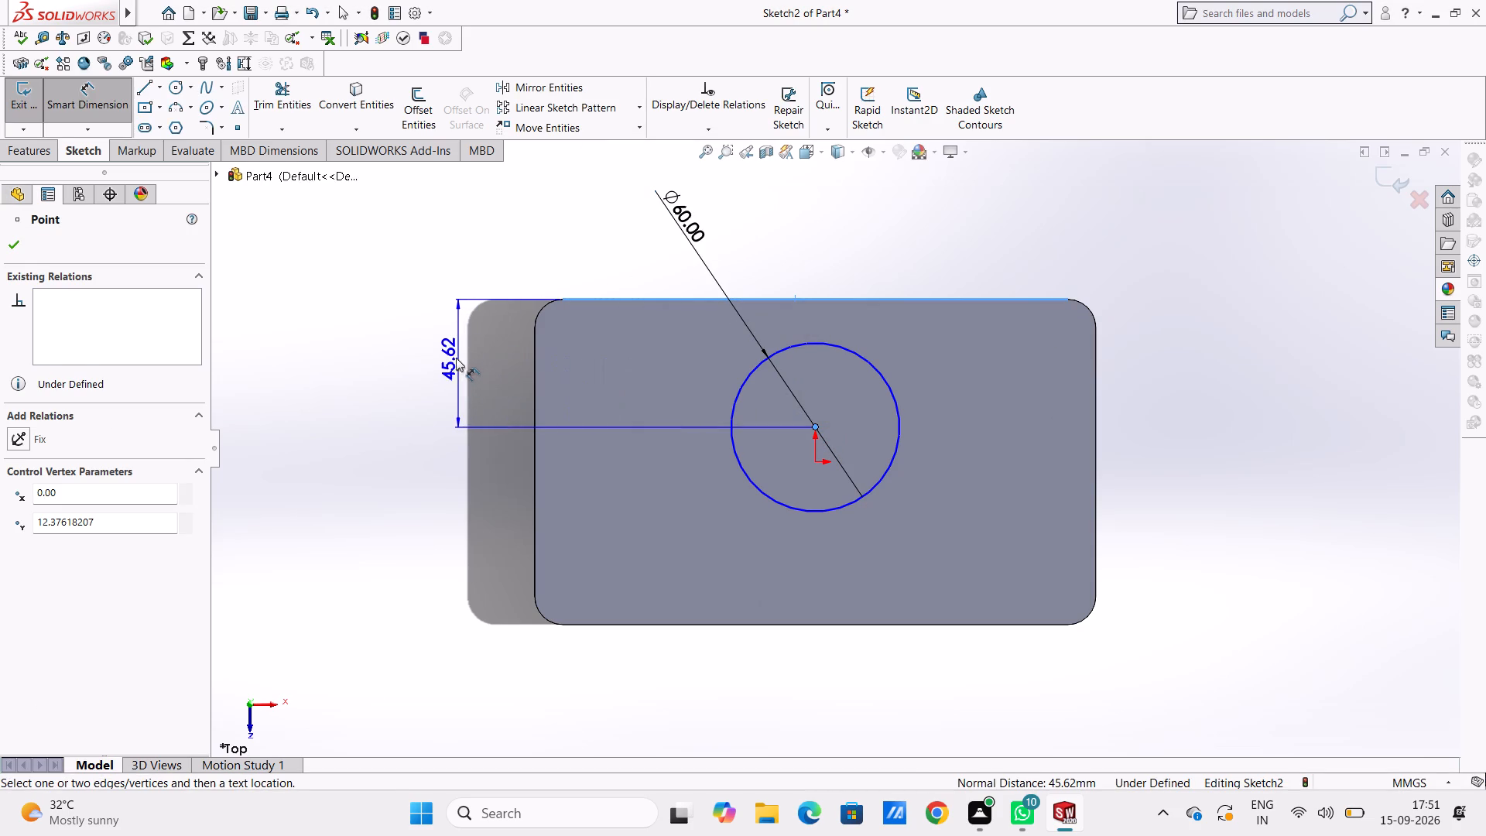
{"action": "left_click", "coordinate": [456, 358]}
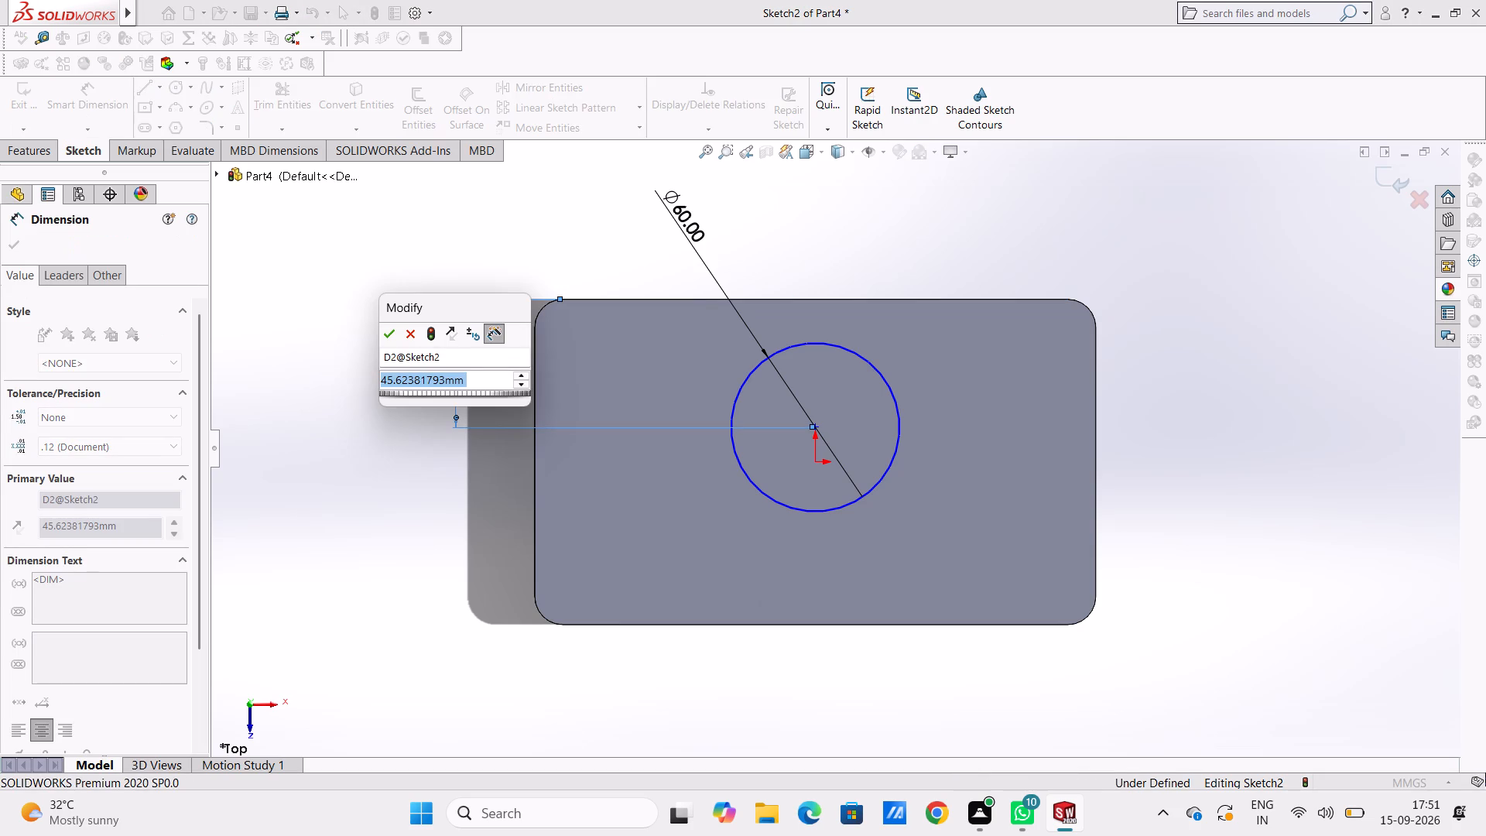
{"action": "type", "text": "55"}
{"action": "key", "text": "Return"}
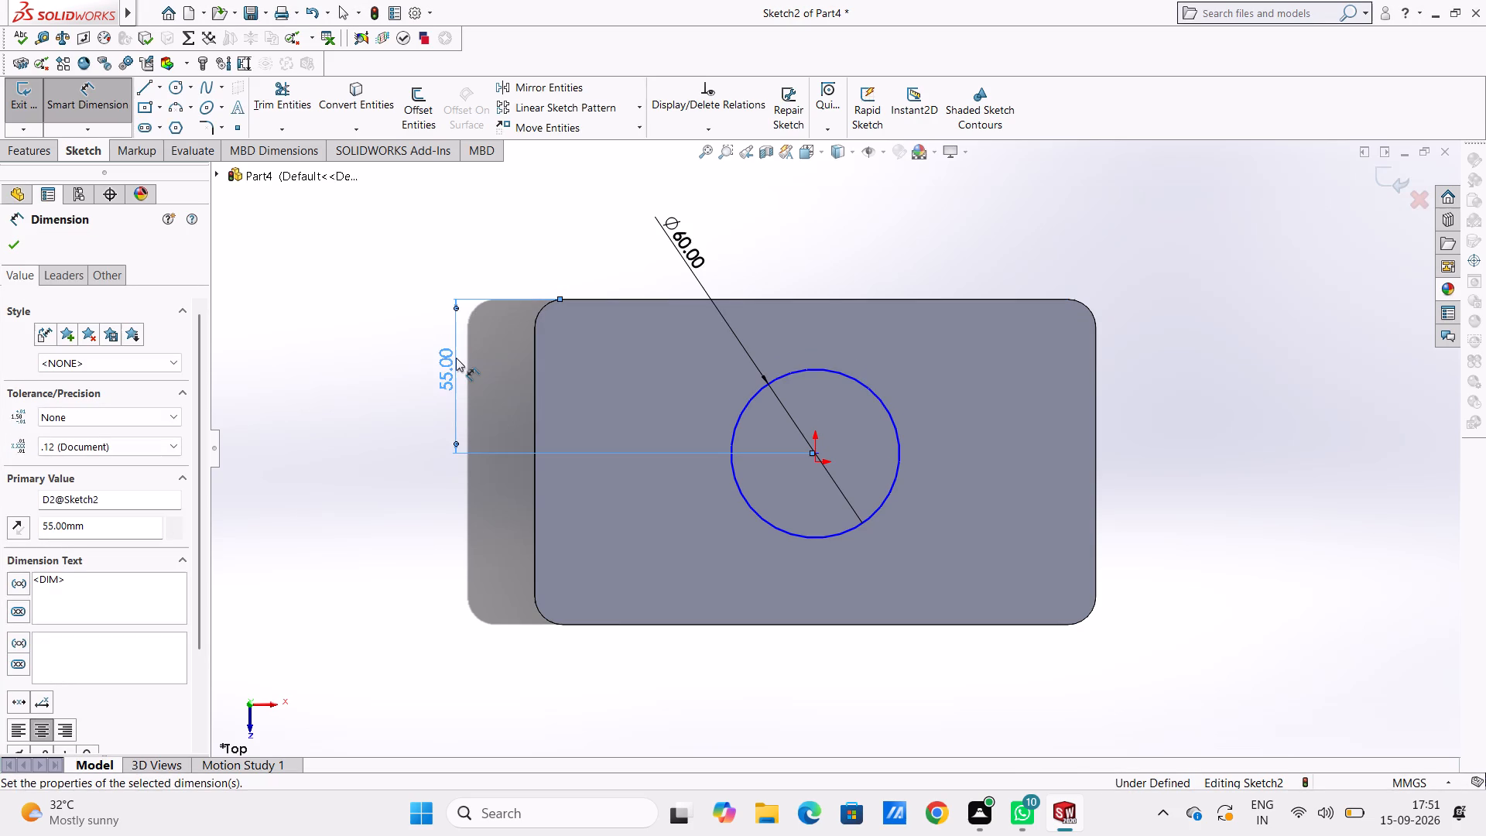
{"action": "left_click", "coordinate": [484, 365]}
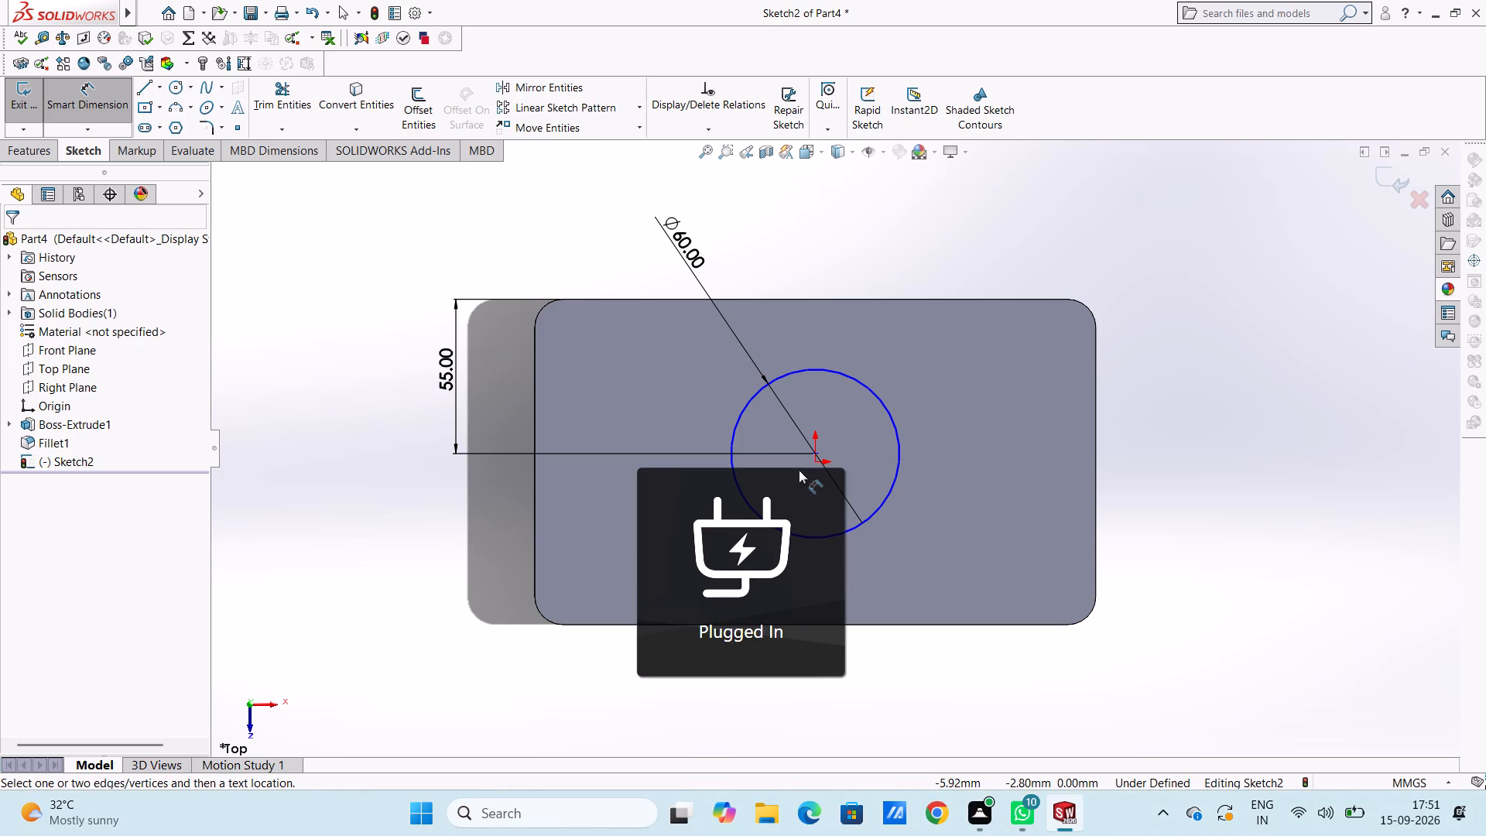
Dimension the horizontal distance from the block's left edge to the circle's centre, keeping its current value.
{"action": "left_click", "coordinate": [538, 525]}
{"action": "left_click", "coordinate": [534, 527]}
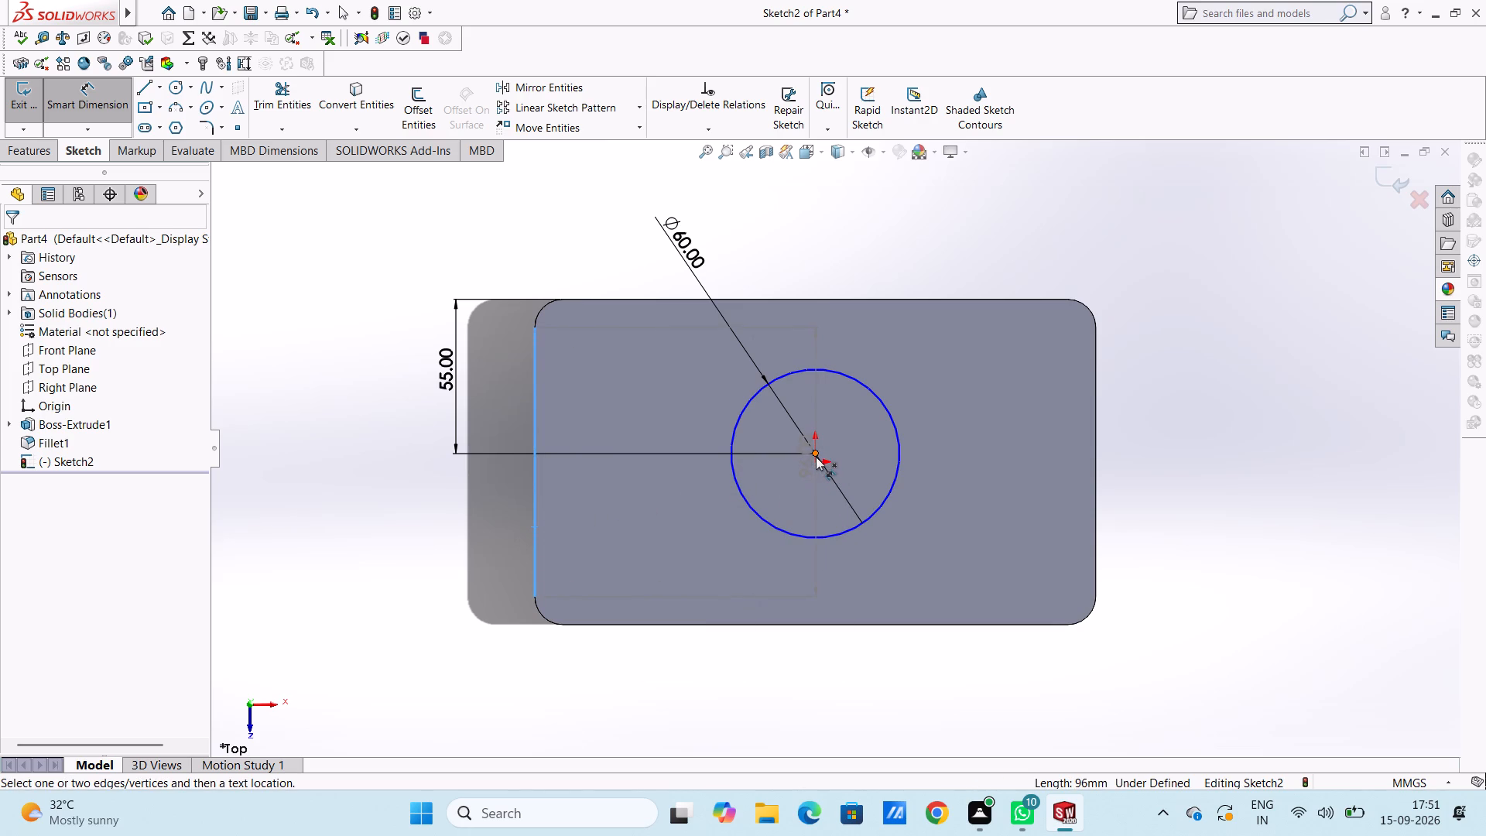
{"action": "left_click", "coordinate": [816, 453]}
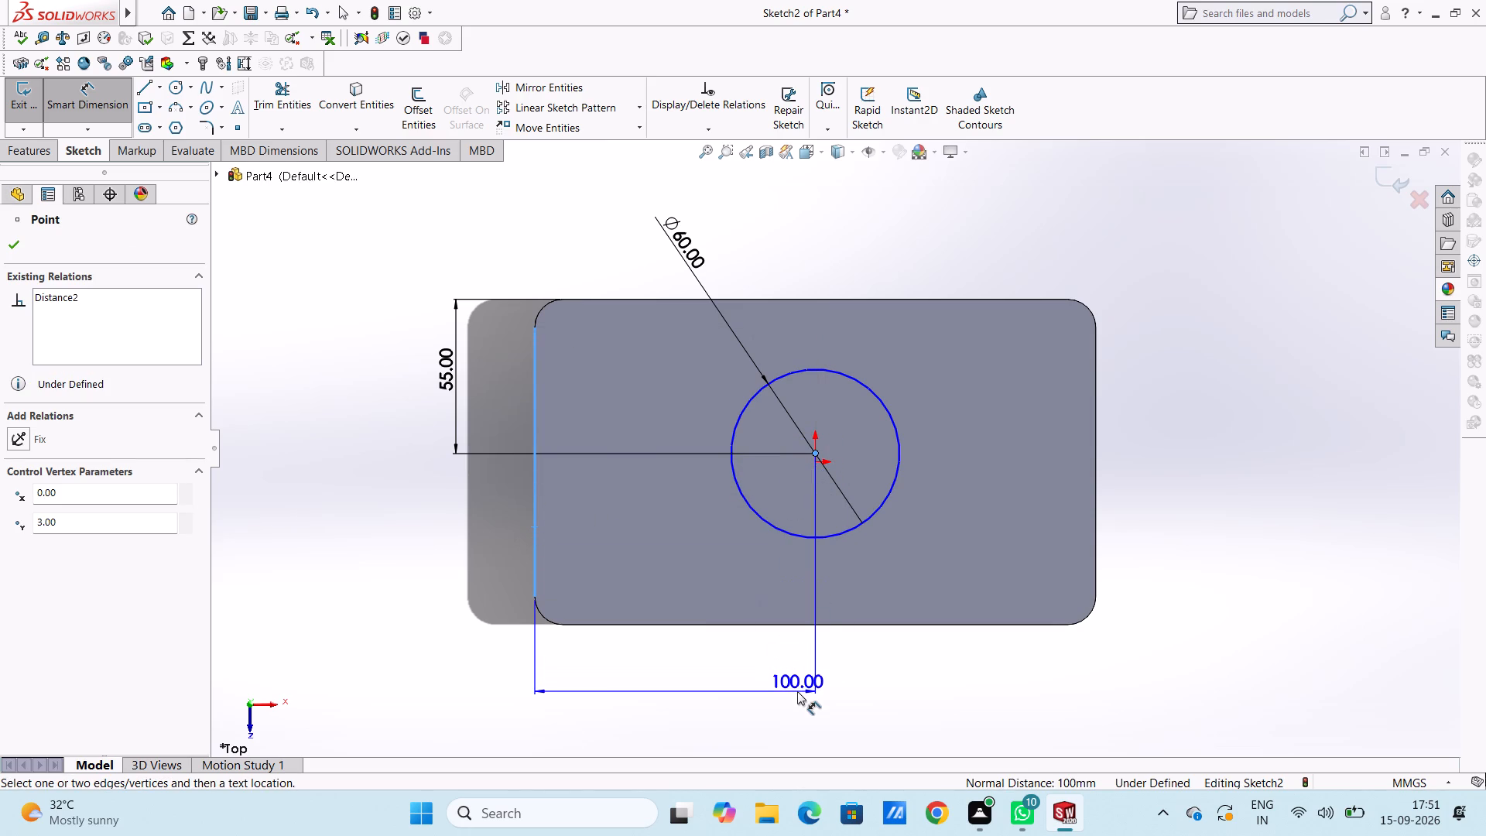
{"action": "left_click", "coordinate": [780, 689]}
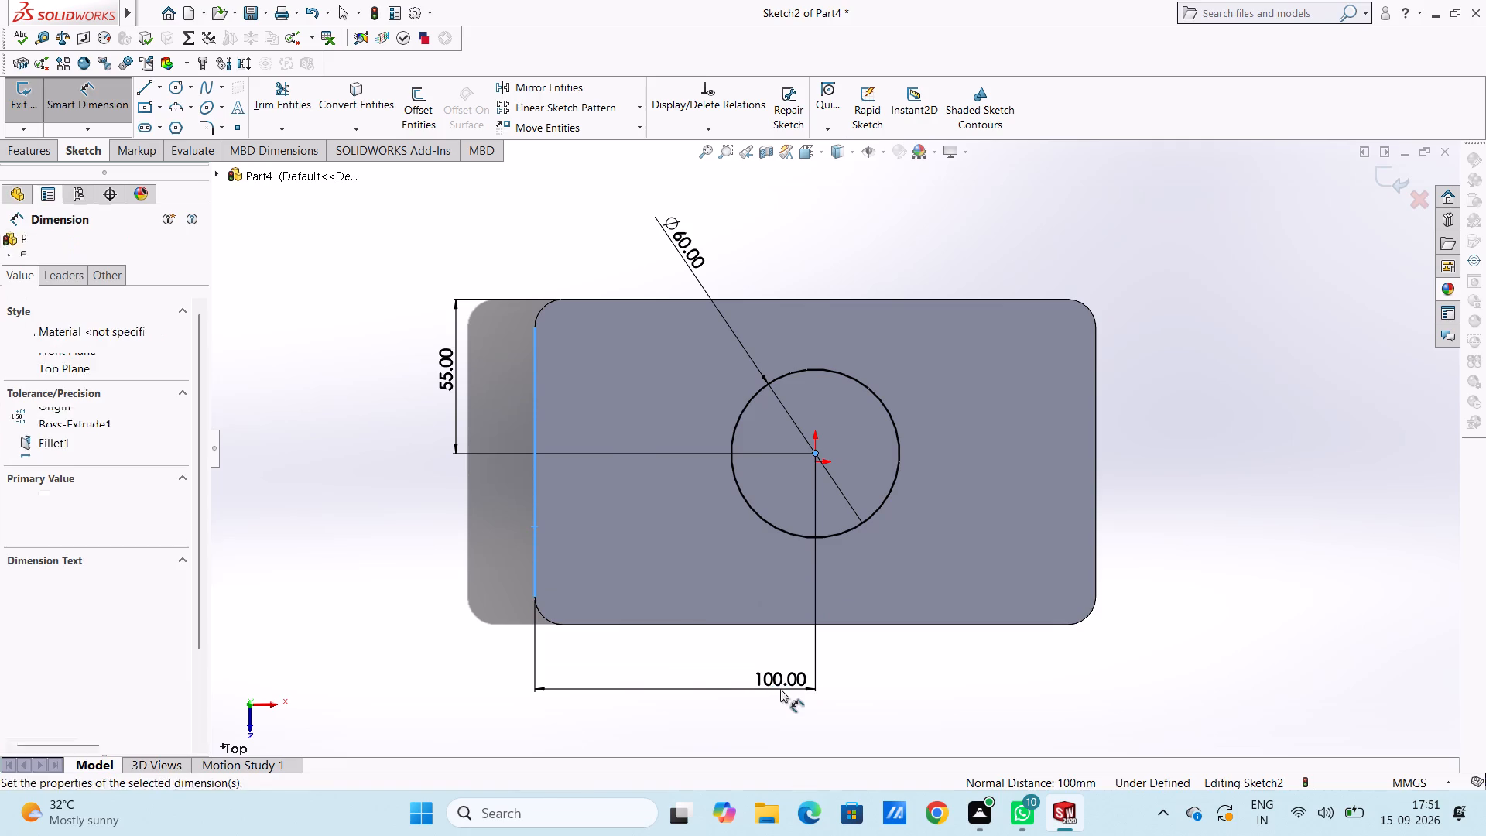
{"action": "key", "text": "Return"}
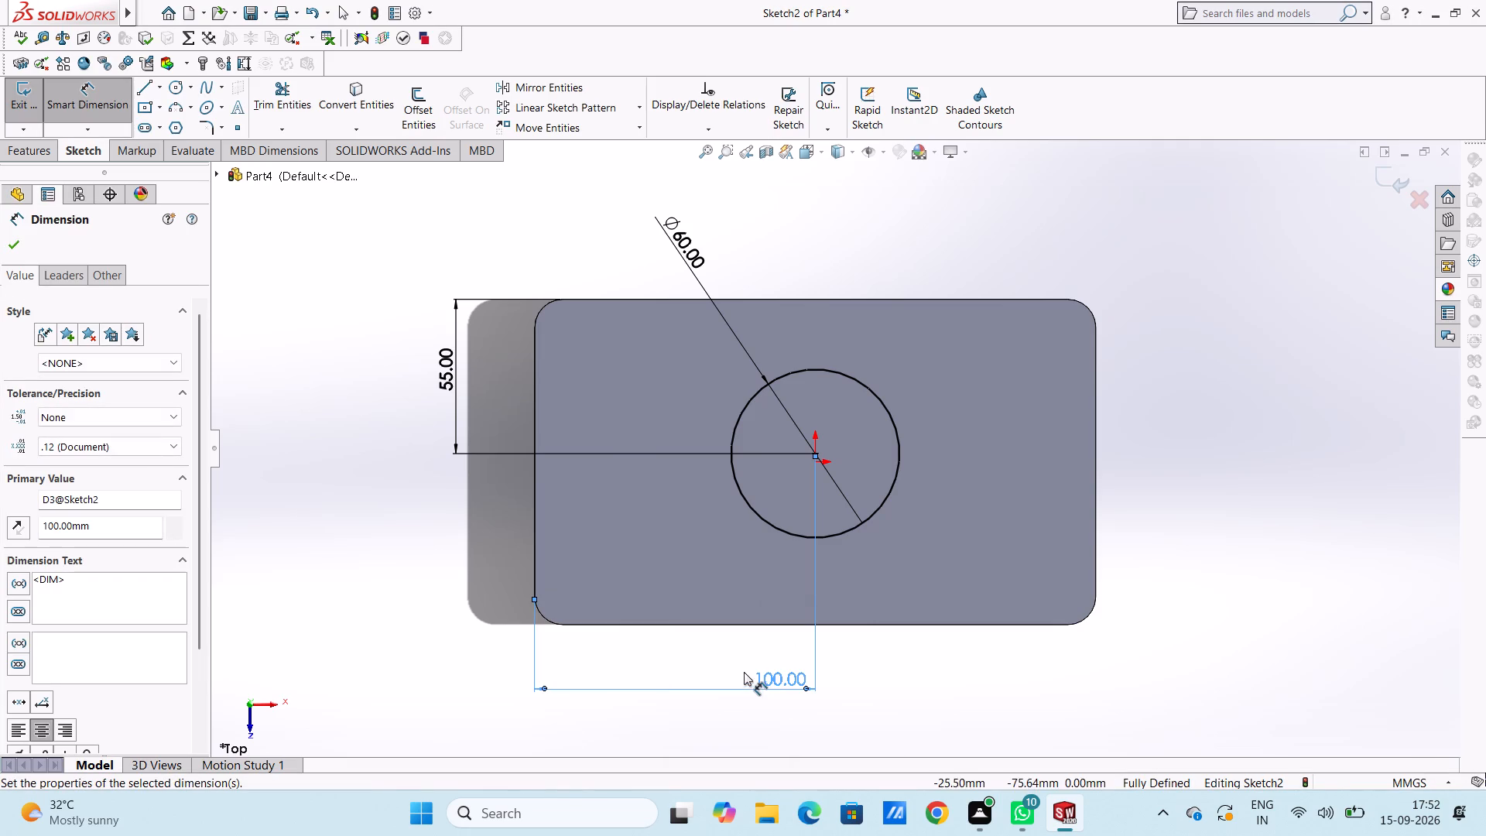
{"action": "left_click", "coordinate": [912, 678]}
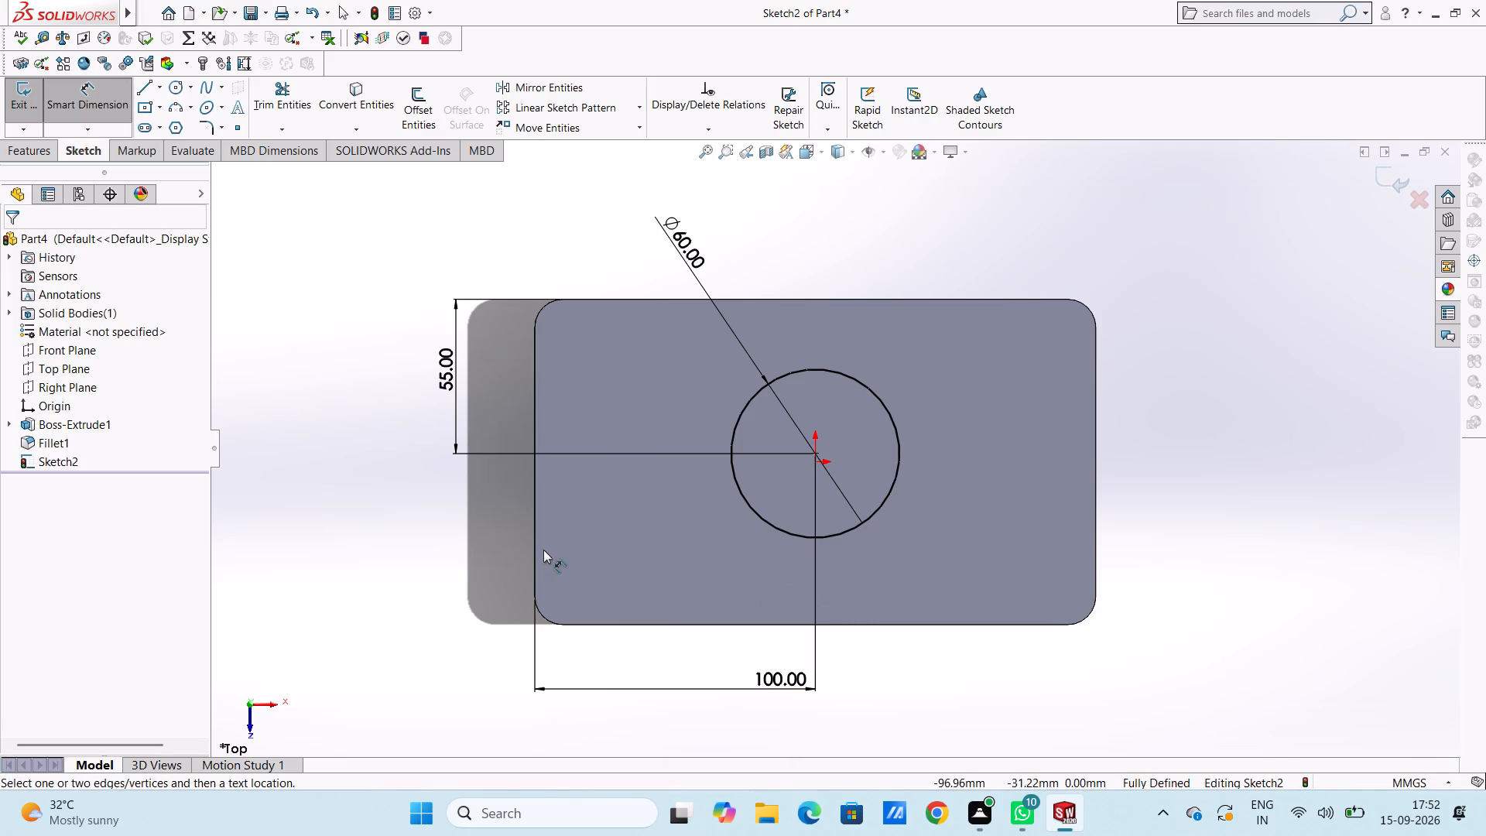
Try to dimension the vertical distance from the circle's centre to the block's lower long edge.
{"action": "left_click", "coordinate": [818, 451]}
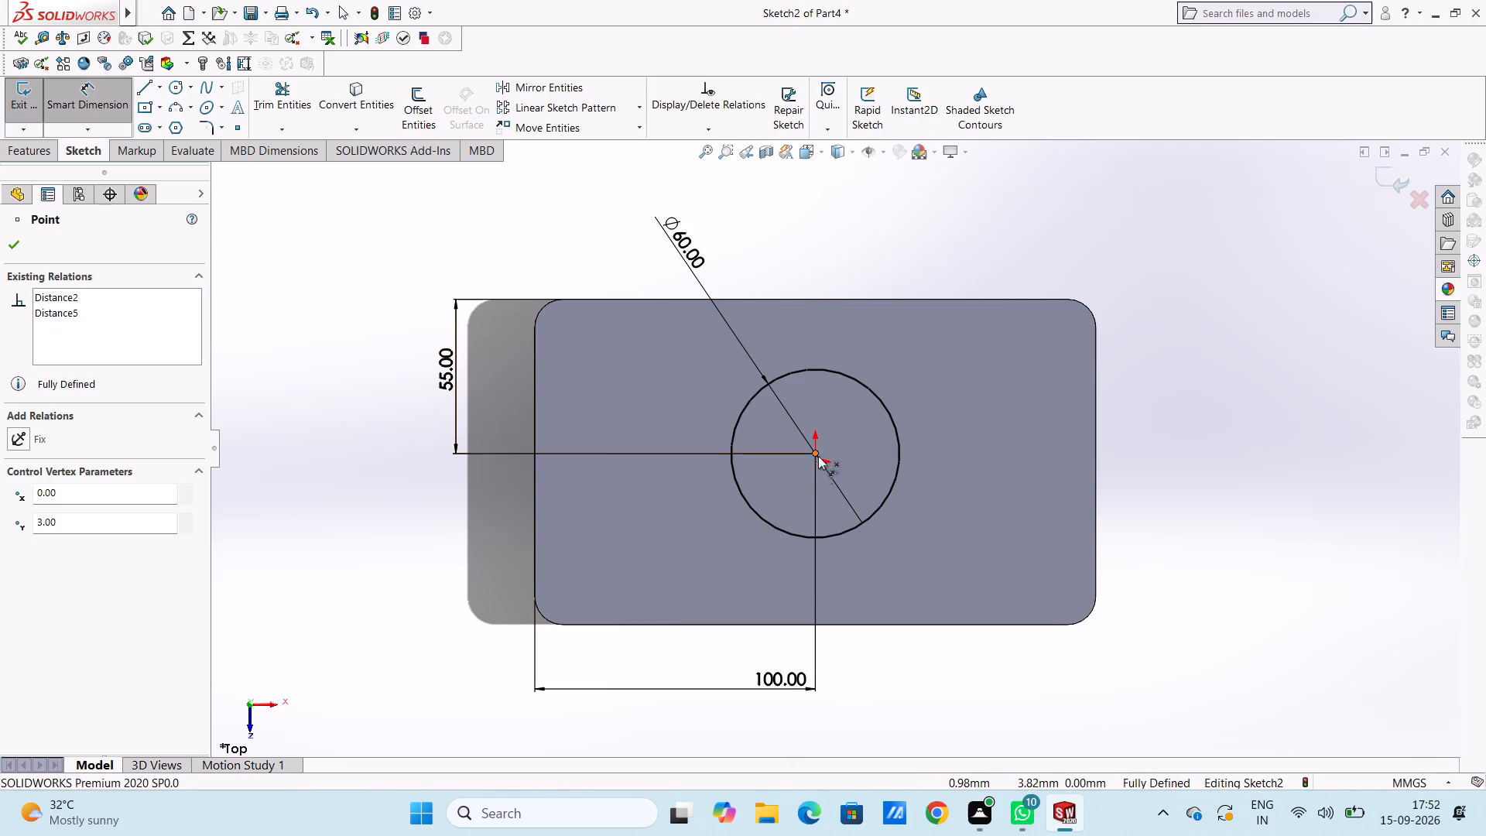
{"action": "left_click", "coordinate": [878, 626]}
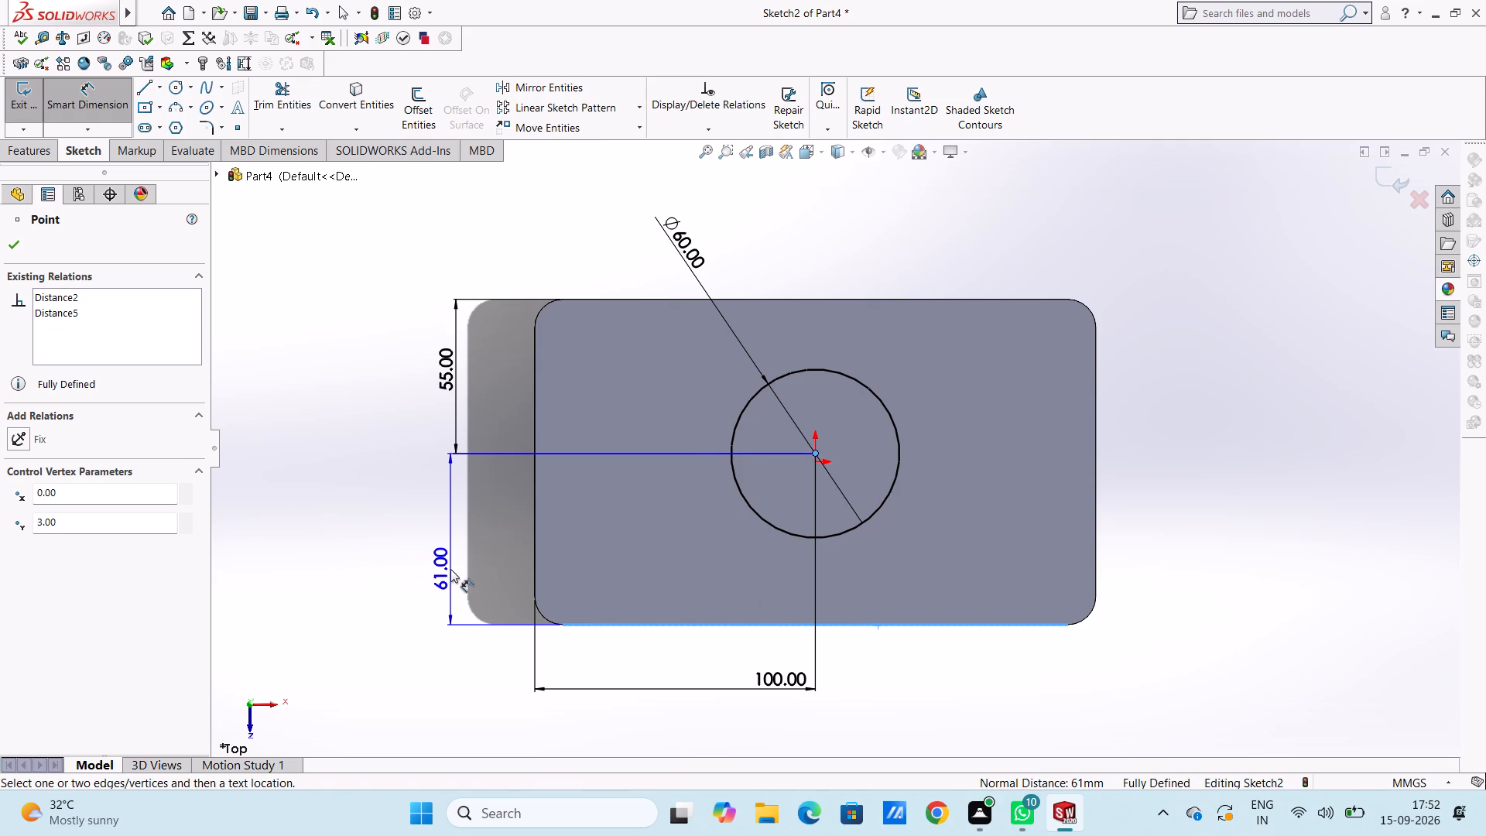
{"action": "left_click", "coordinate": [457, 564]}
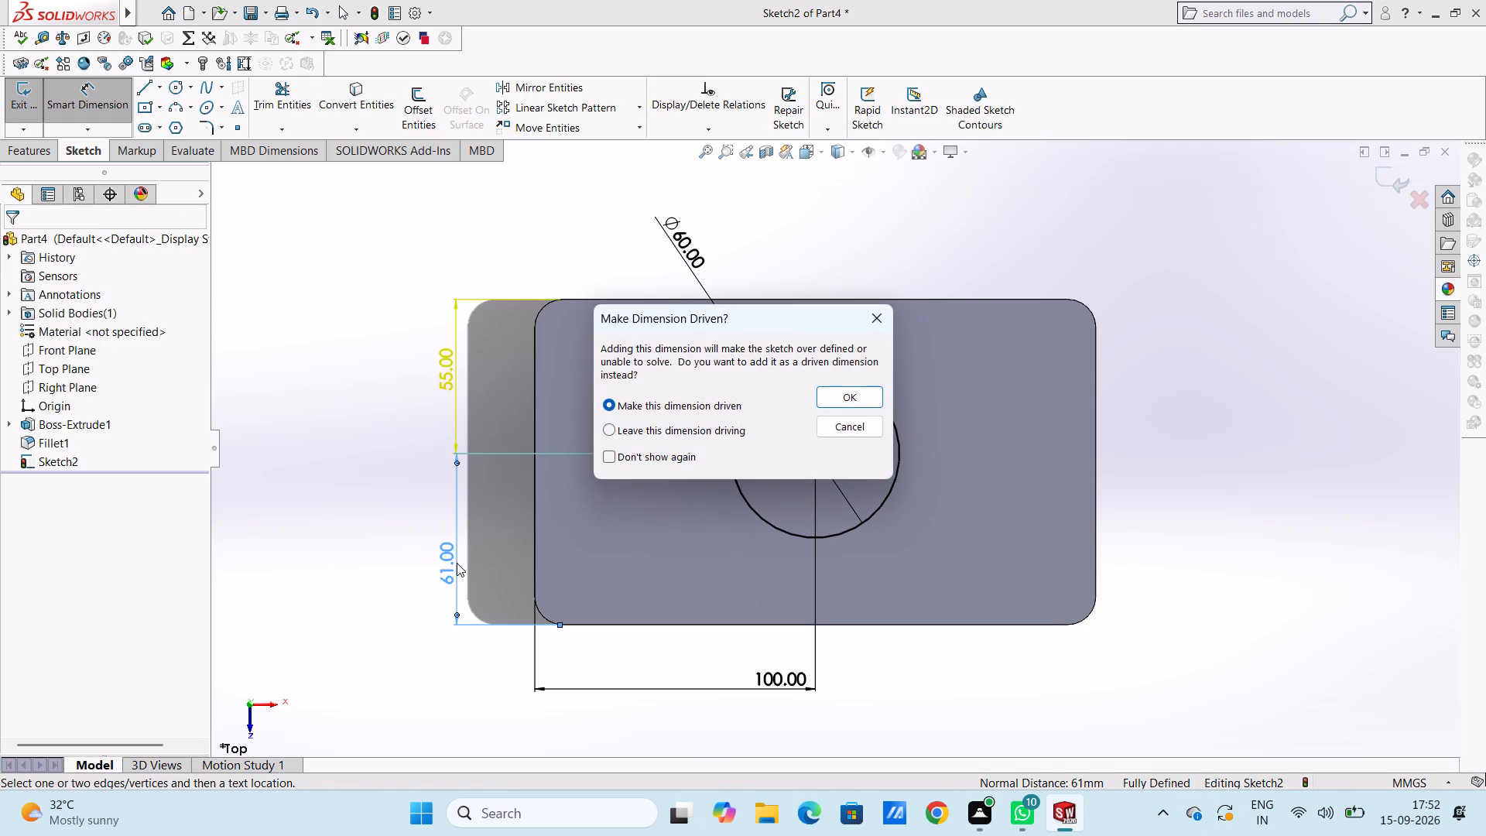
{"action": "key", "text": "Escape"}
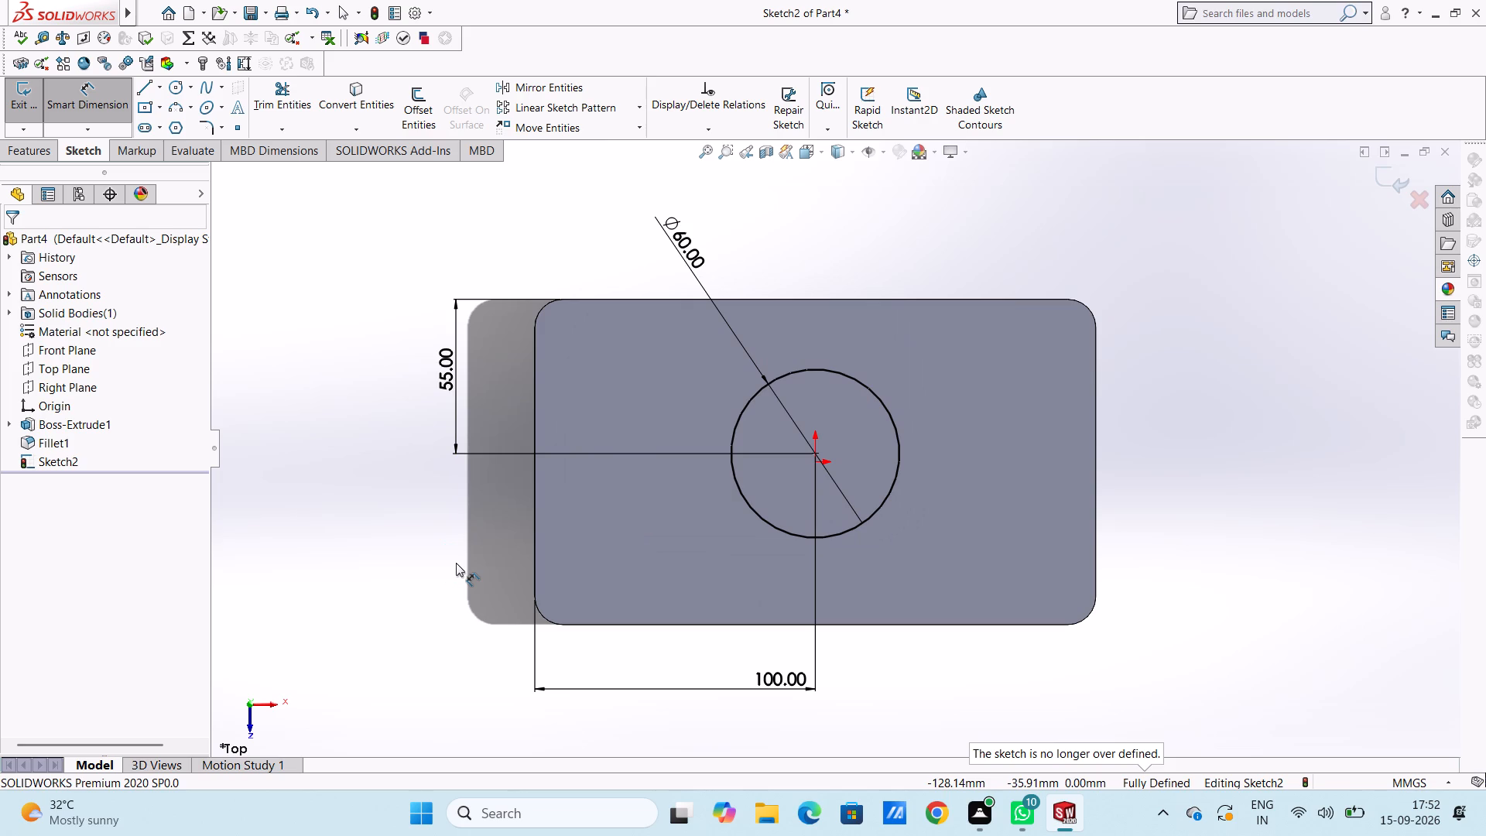
Set the vertical distance from the block's upper long edge to the circle's centre to 56 mm.
{"action": "double_click", "coordinate": [447, 376]}
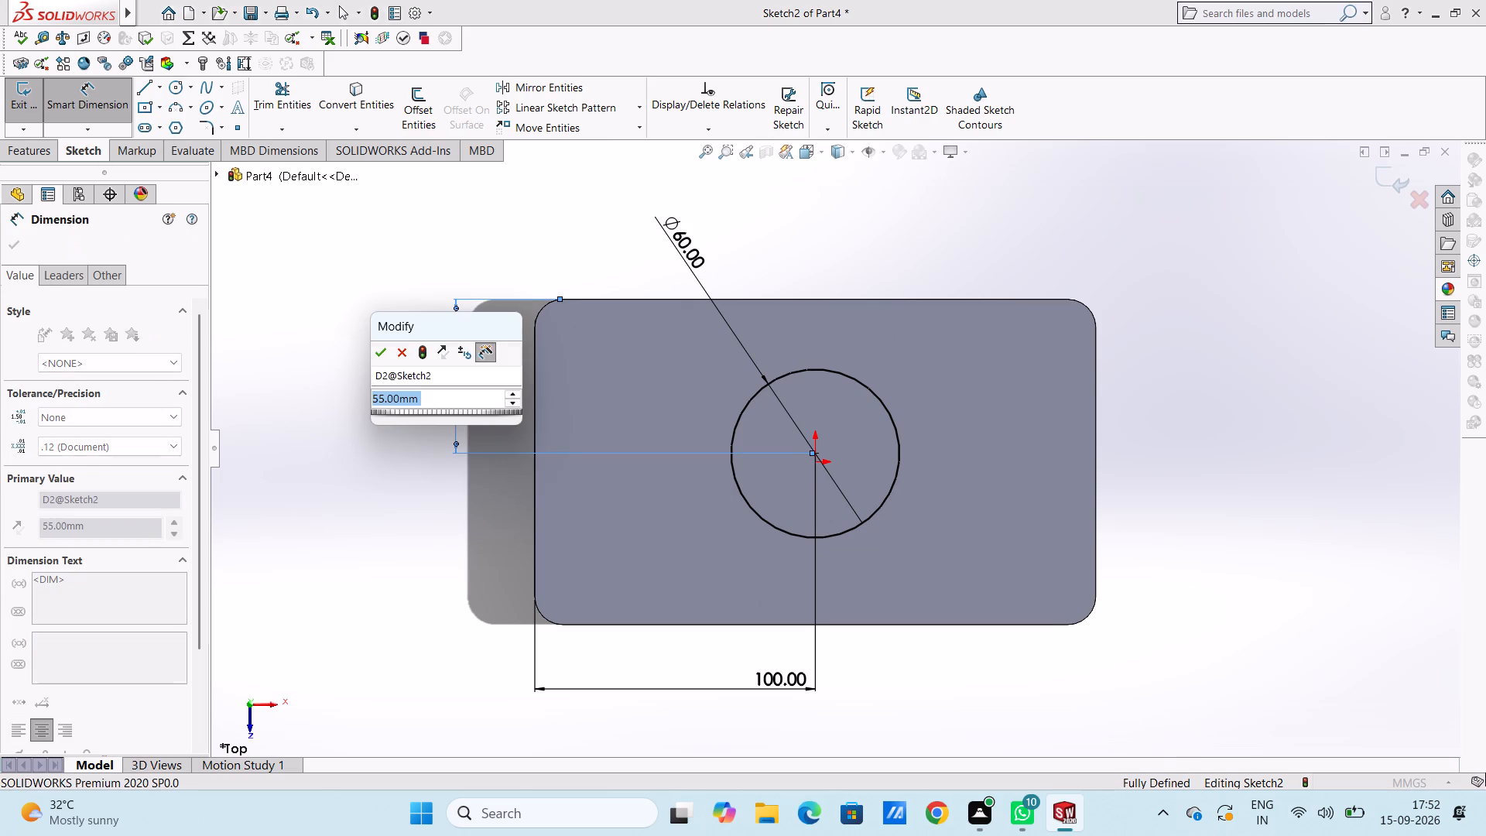
{"action": "type", "text": "56"}
{"action": "key", "text": "Return"}
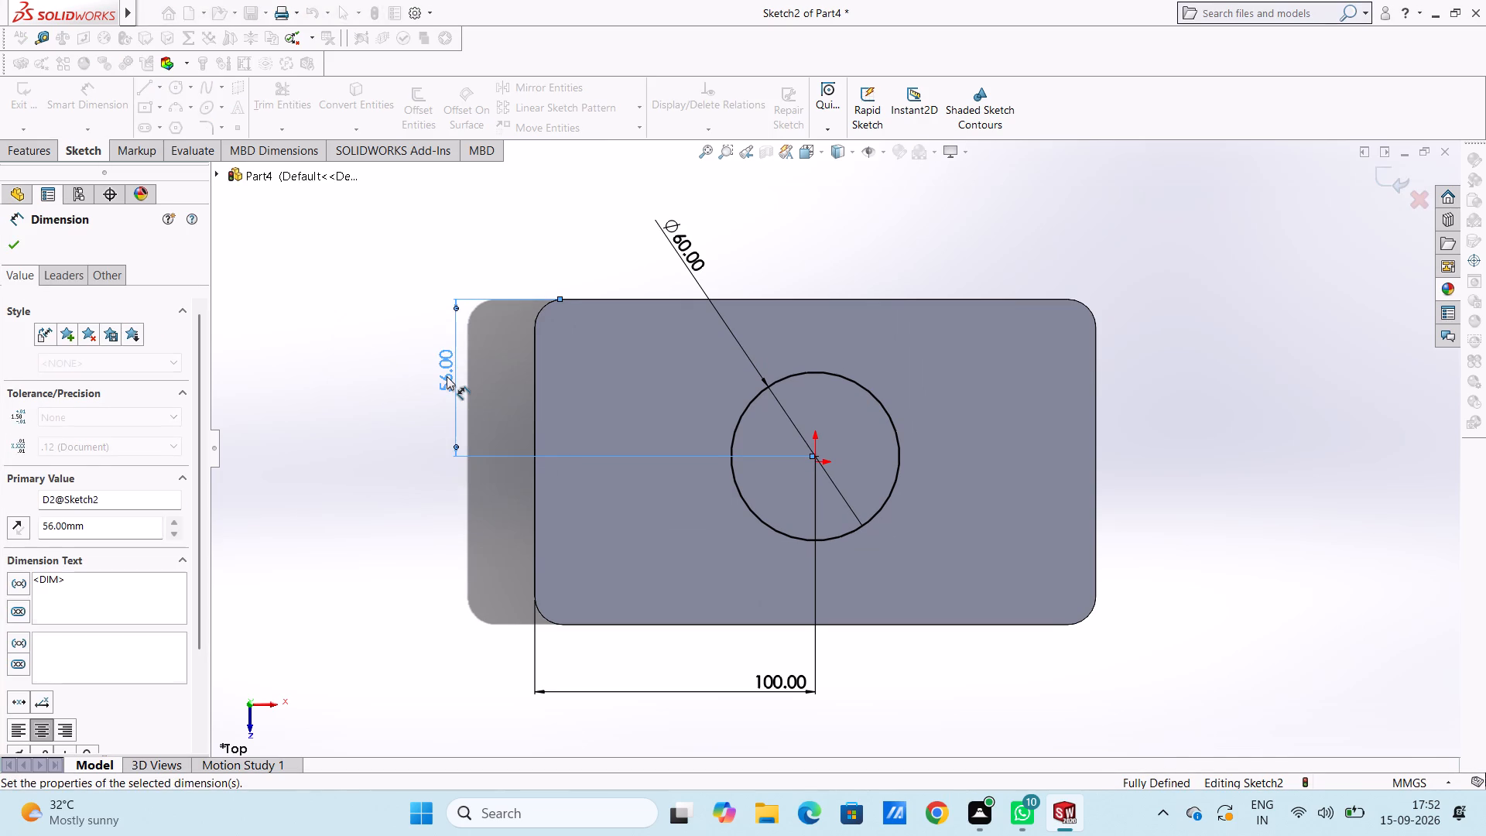
{"action": "left_click", "coordinate": [385, 468]}
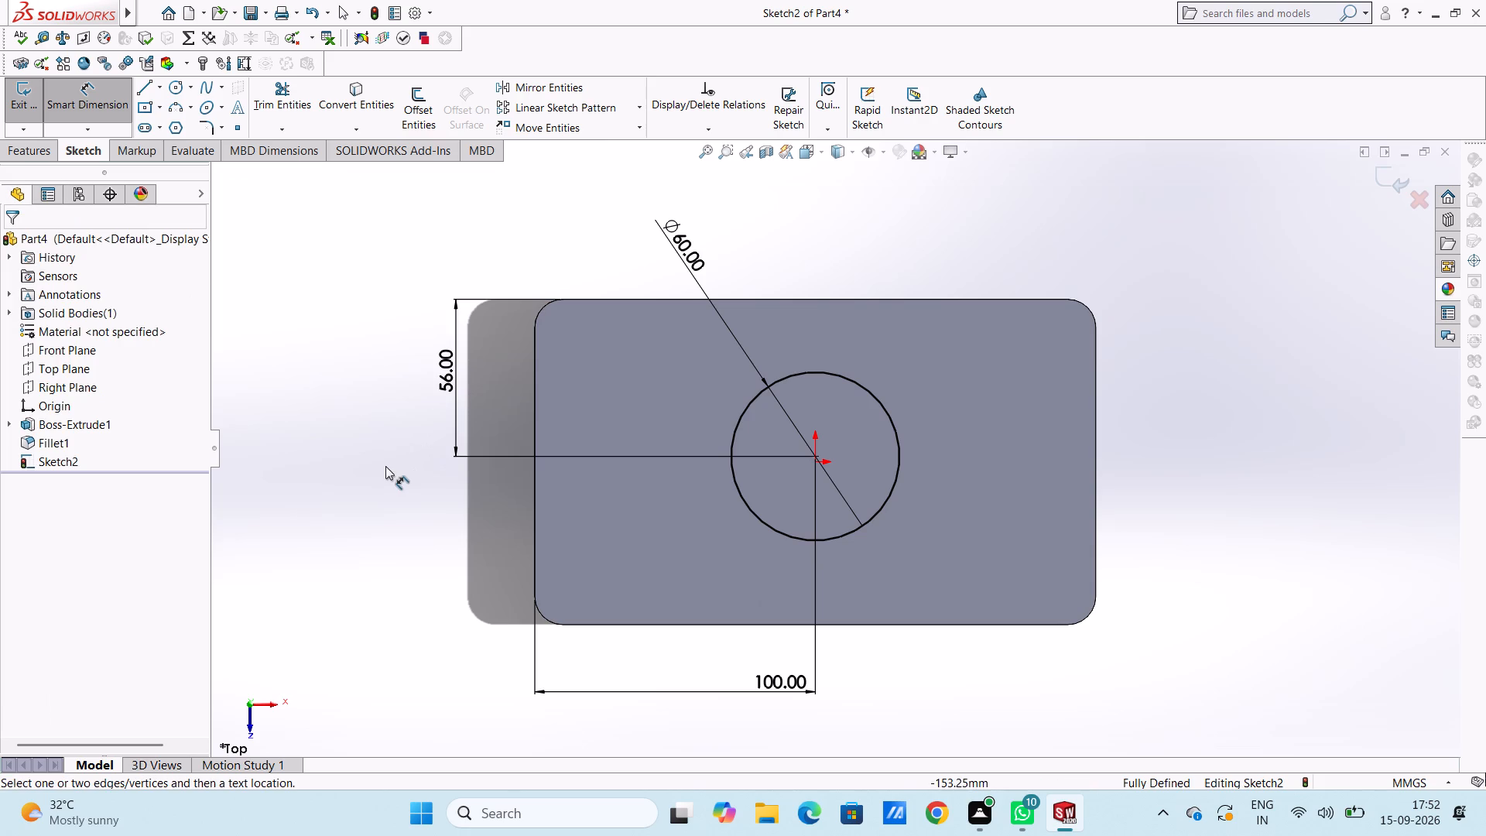
Cut-extrude the 60 mm circle into the block with a blind depth of 24 mm.
{"action": "scroll", "coordinate": [817, 490], "scroll_direction": "down", "scroll_amount": 3}
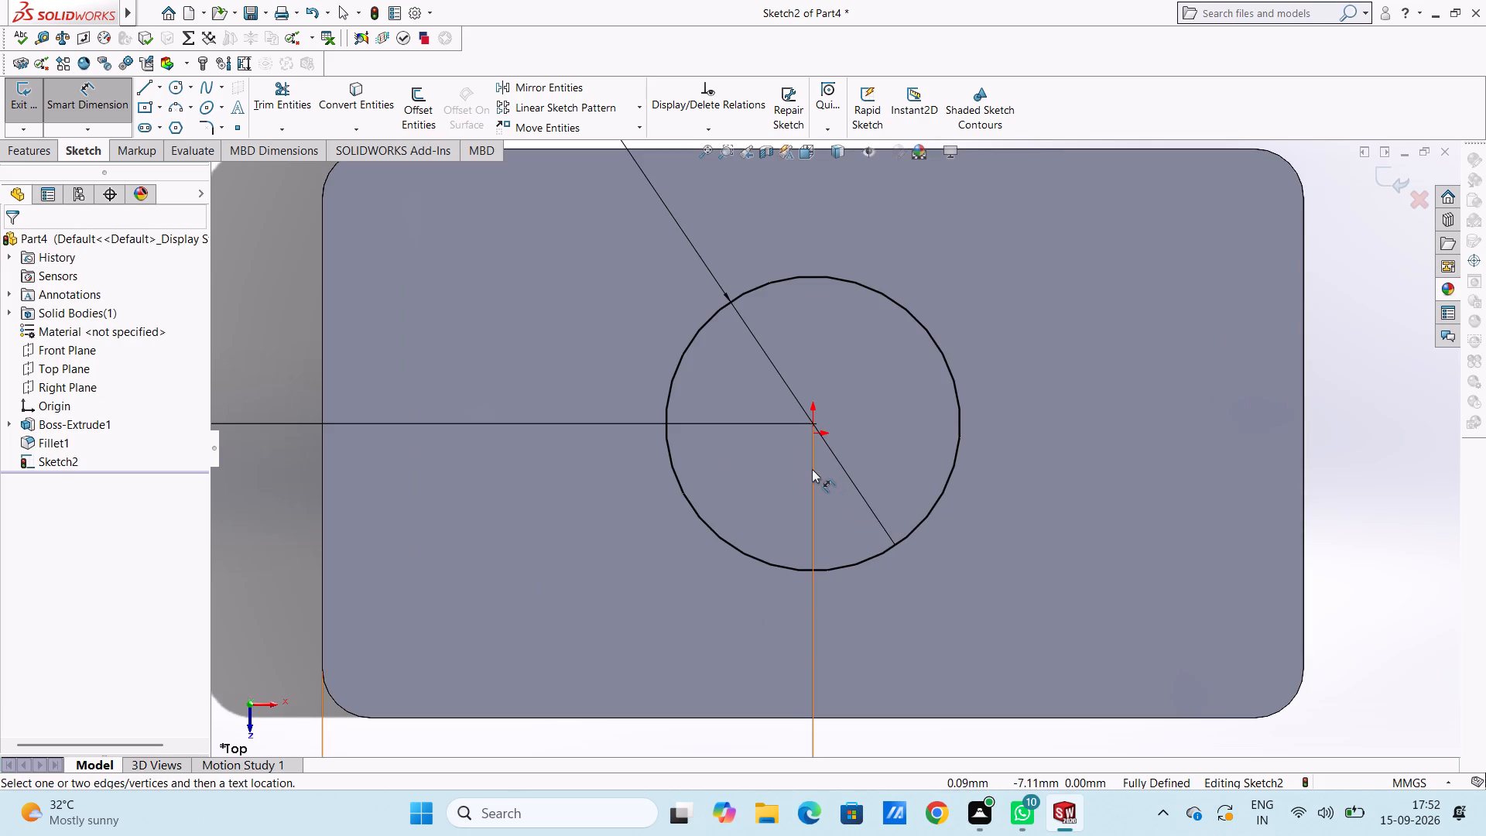
{"action": "scroll", "coordinate": [812, 469], "scroll_direction": "up", "scroll_amount": 4}
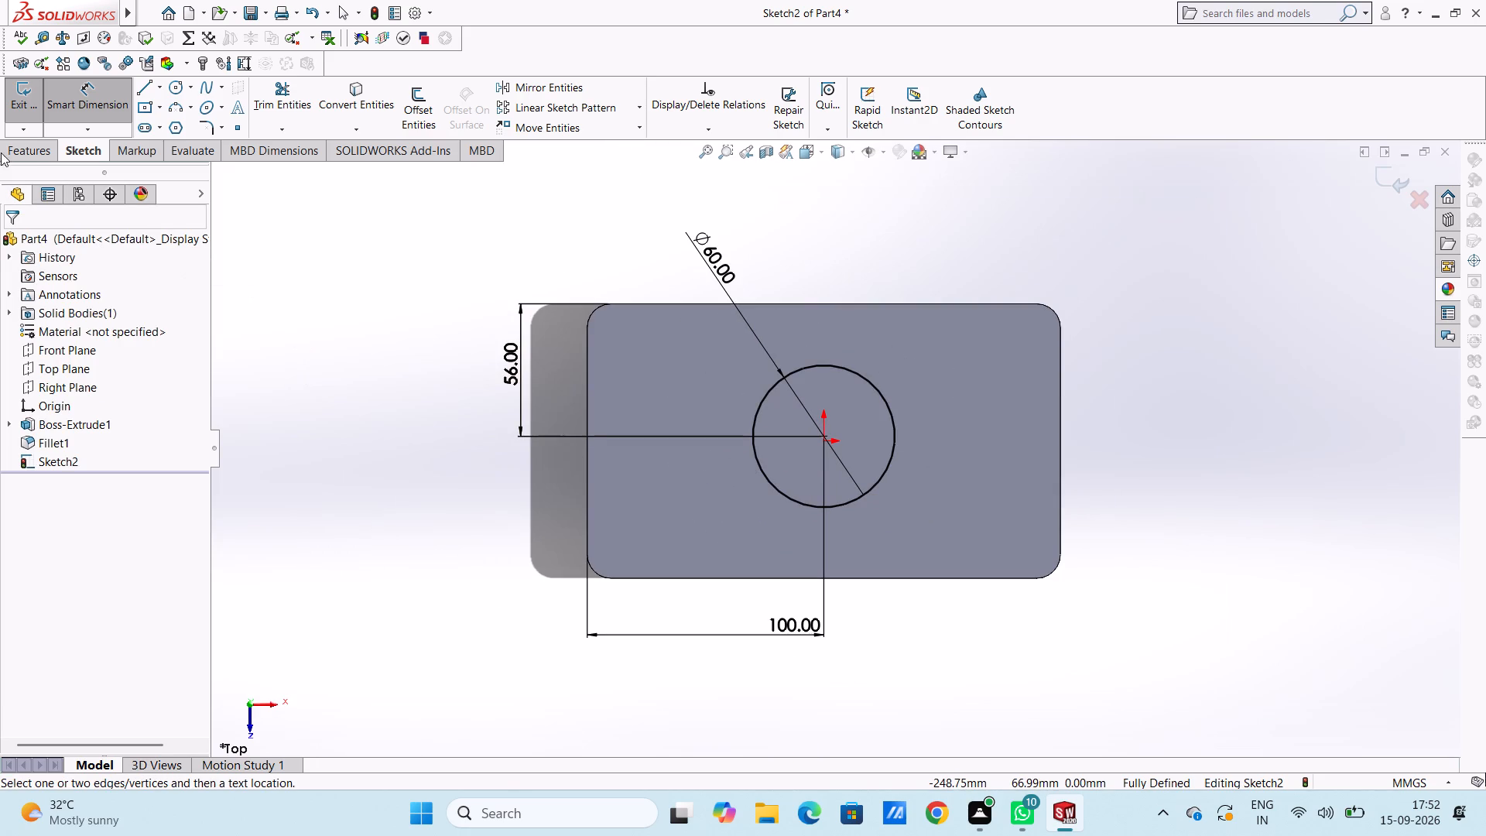
{"action": "left_click", "coordinate": [7, 150]}
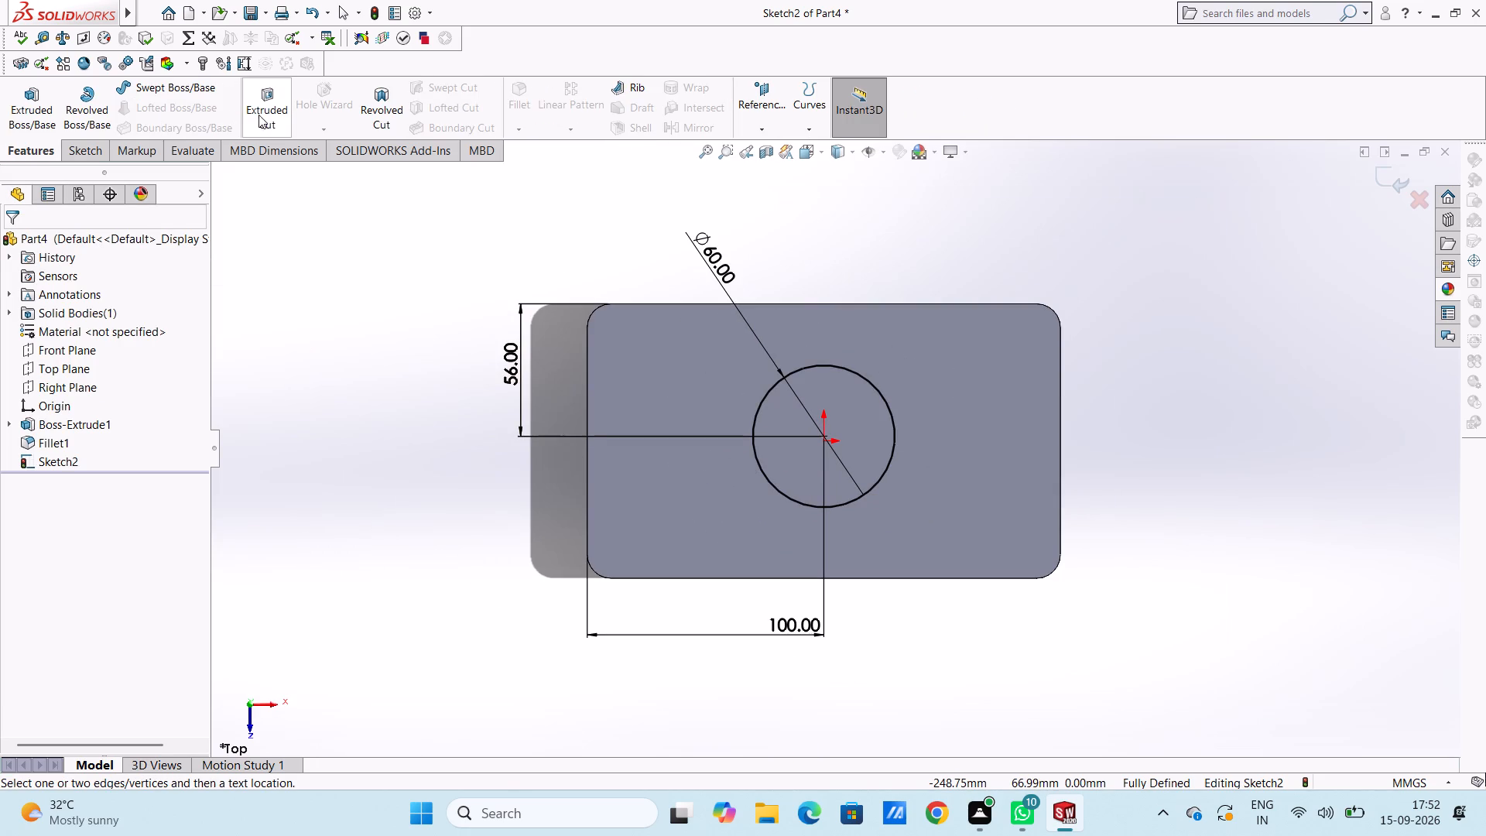
{"action": "left_click", "coordinate": [265, 110]}
{"action": "middle_click_drag", "start_coordinate": [1080, 643], "coordinate": [944, 646]}
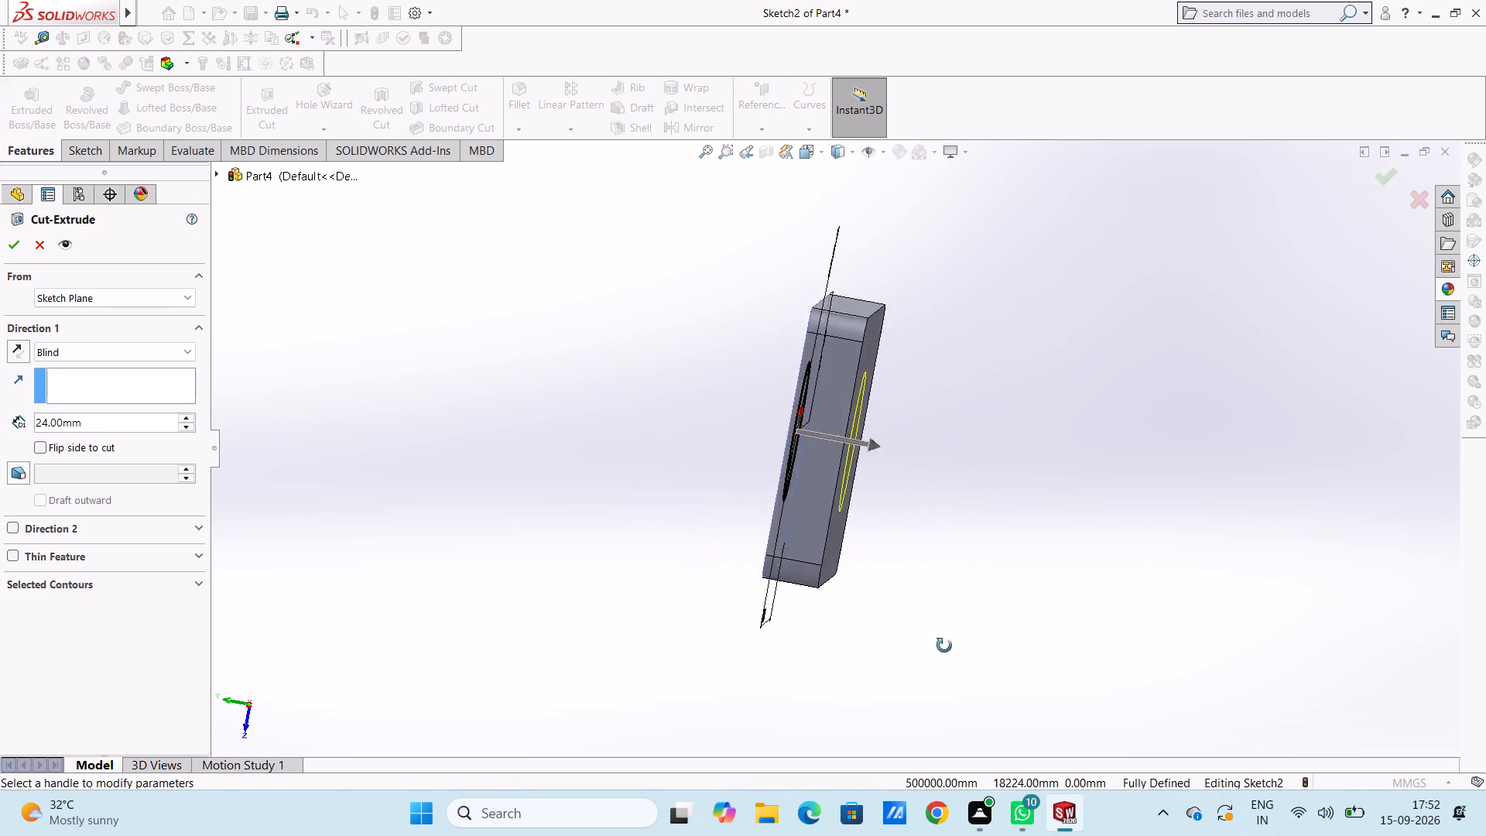
{"action": "middle_click_drag", "start_coordinate": [944, 646], "coordinate": [960, 649]}
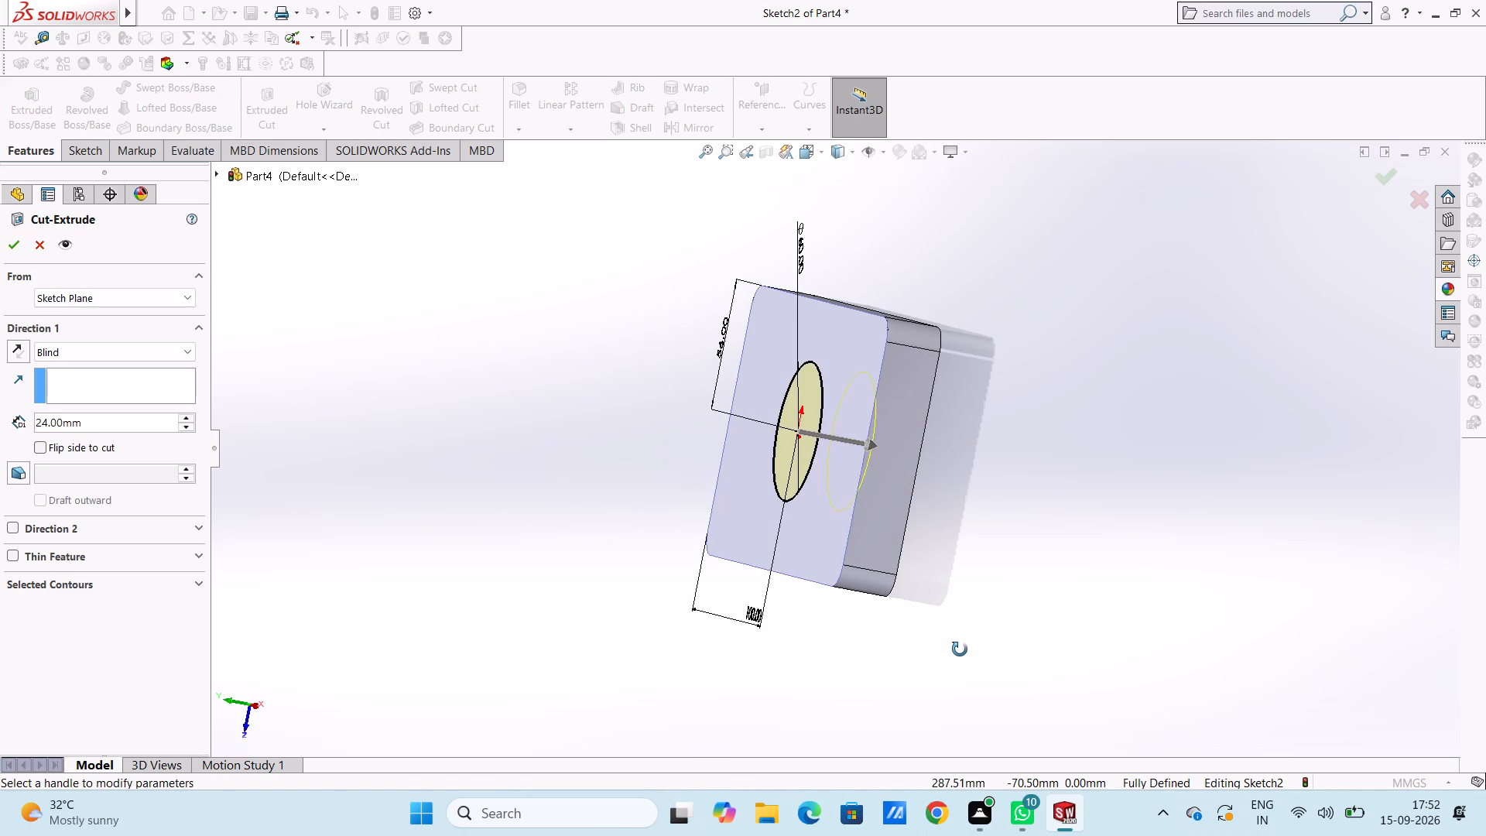
{"action": "middle_click_drag", "start_coordinate": [960, 649], "coordinate": [958, 648]}
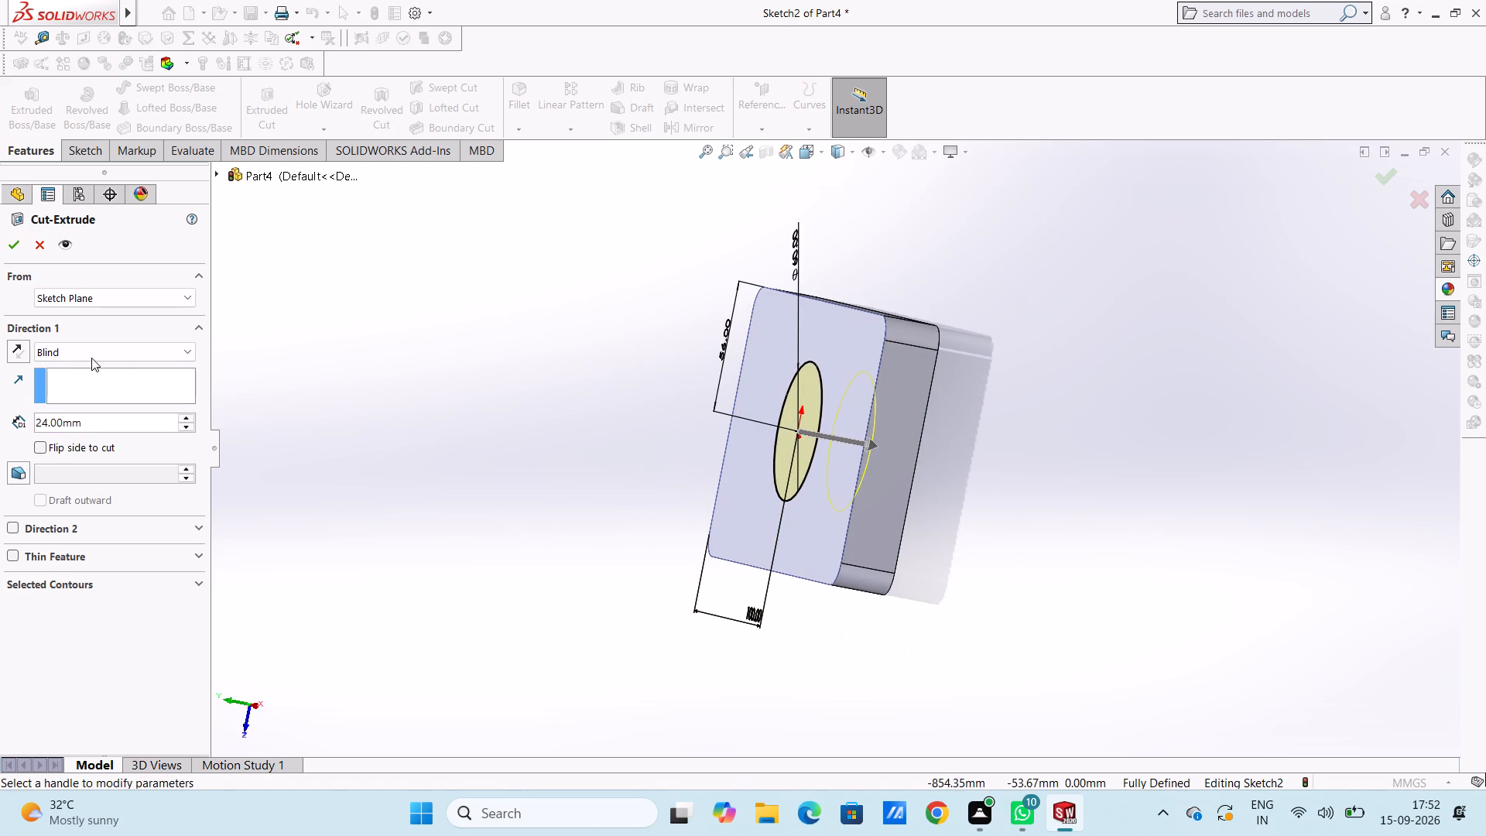
{"action": "left_click", "coordinate": [15, 242]}
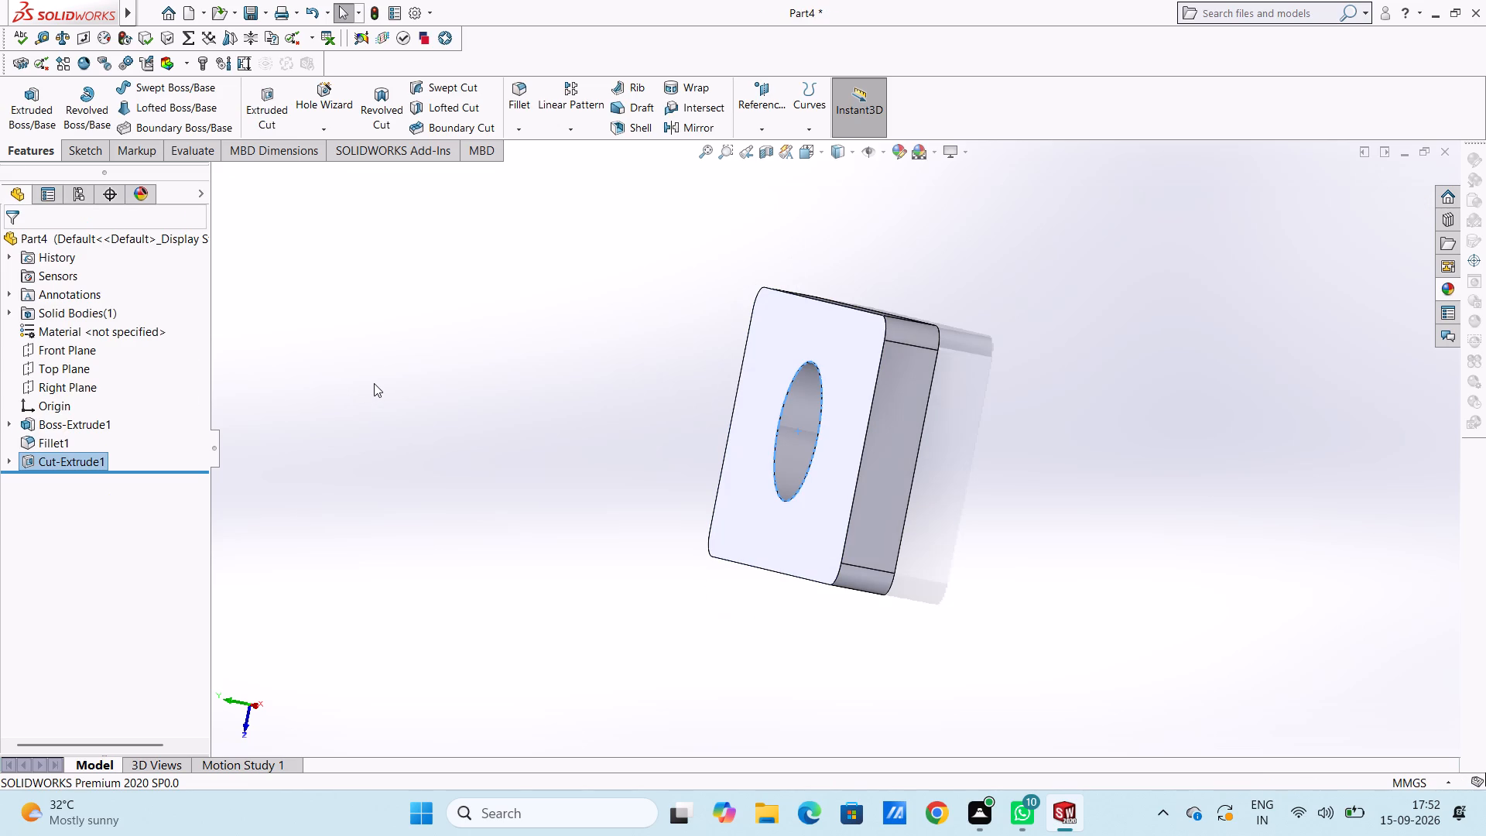
{"action": "left_click", "coordinate": [374, 382]}
Start a new sketch on the block's top face, viewed from the top.
{"action": "key", "text": "ctrl+5"}
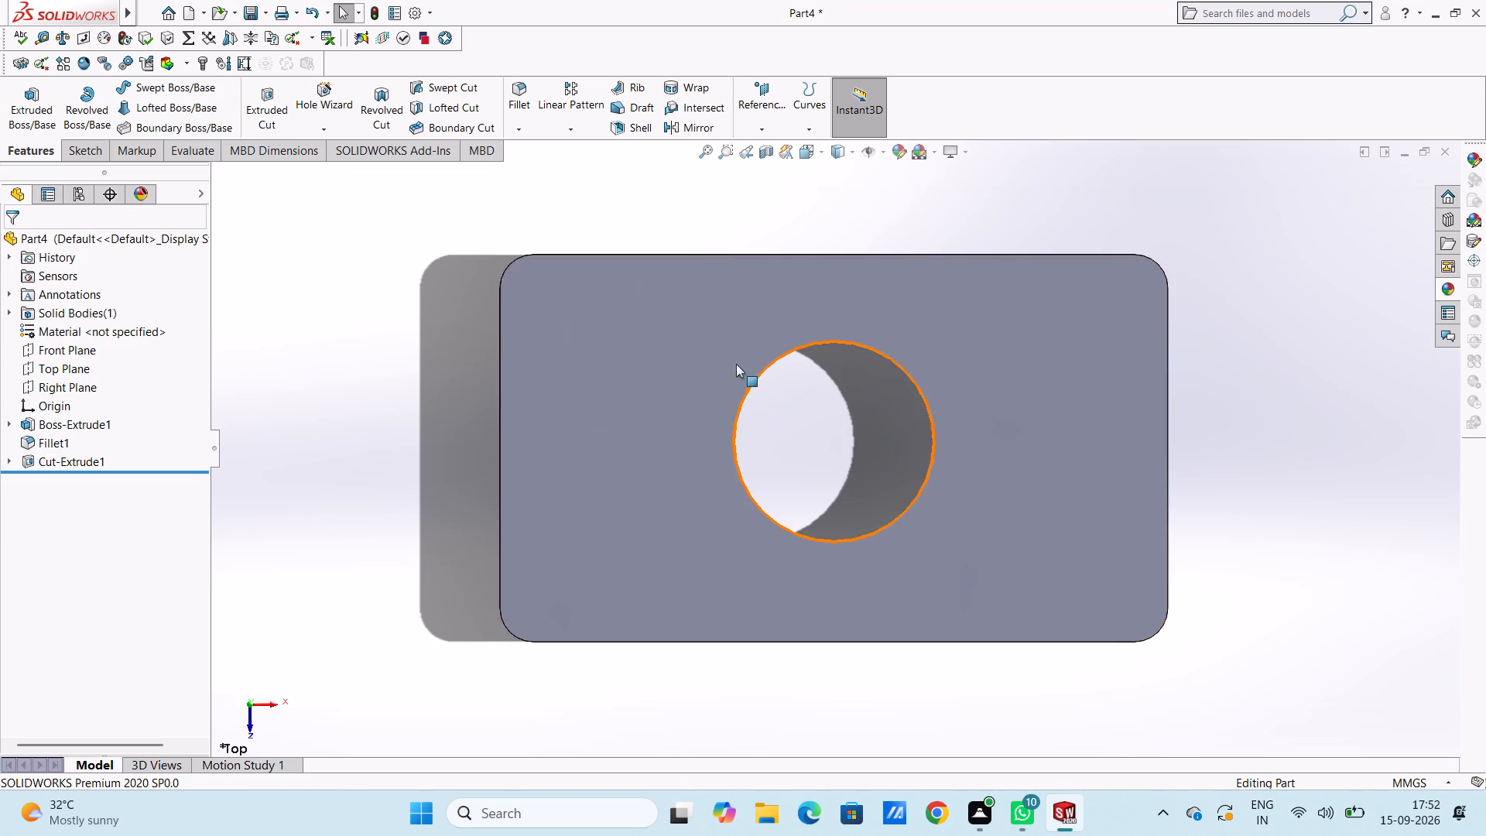
{"action": "left_click", "coordinate": [701, 361]}
{"action": "left_click", "coordinate": [769, 319]}
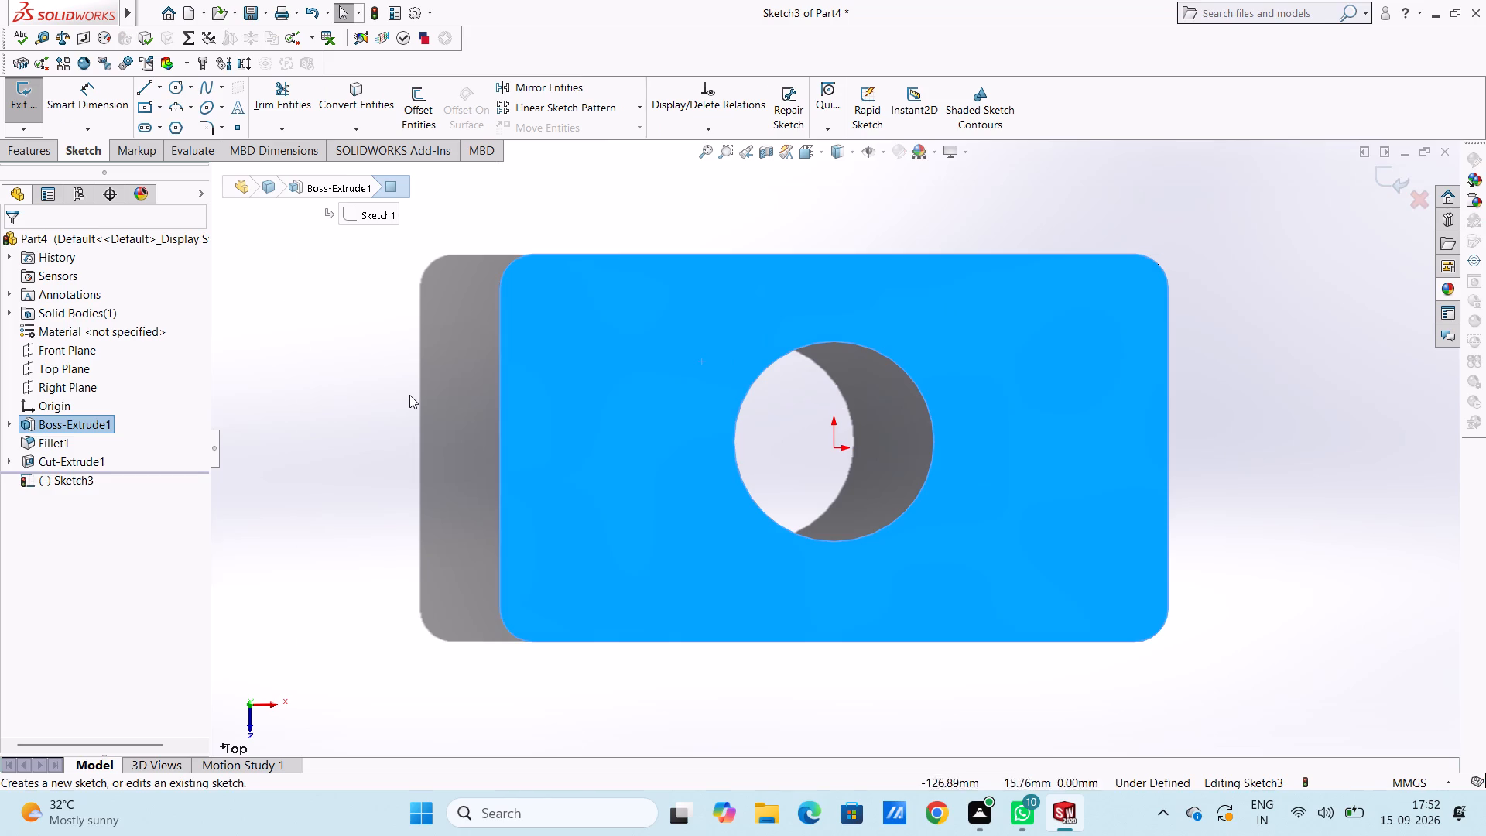
{"action": "left_click", "coordinate": [409, 393]}
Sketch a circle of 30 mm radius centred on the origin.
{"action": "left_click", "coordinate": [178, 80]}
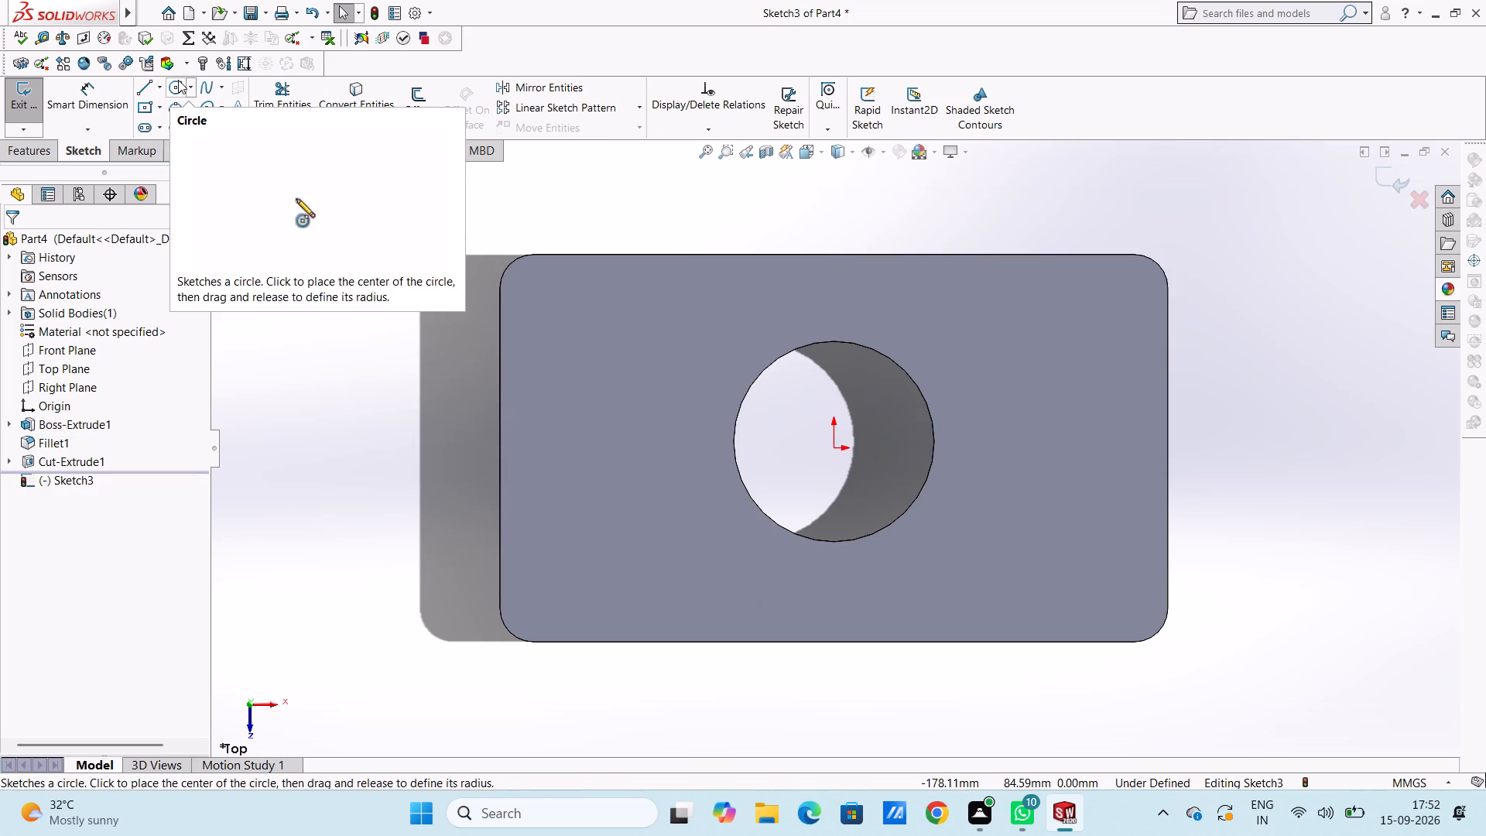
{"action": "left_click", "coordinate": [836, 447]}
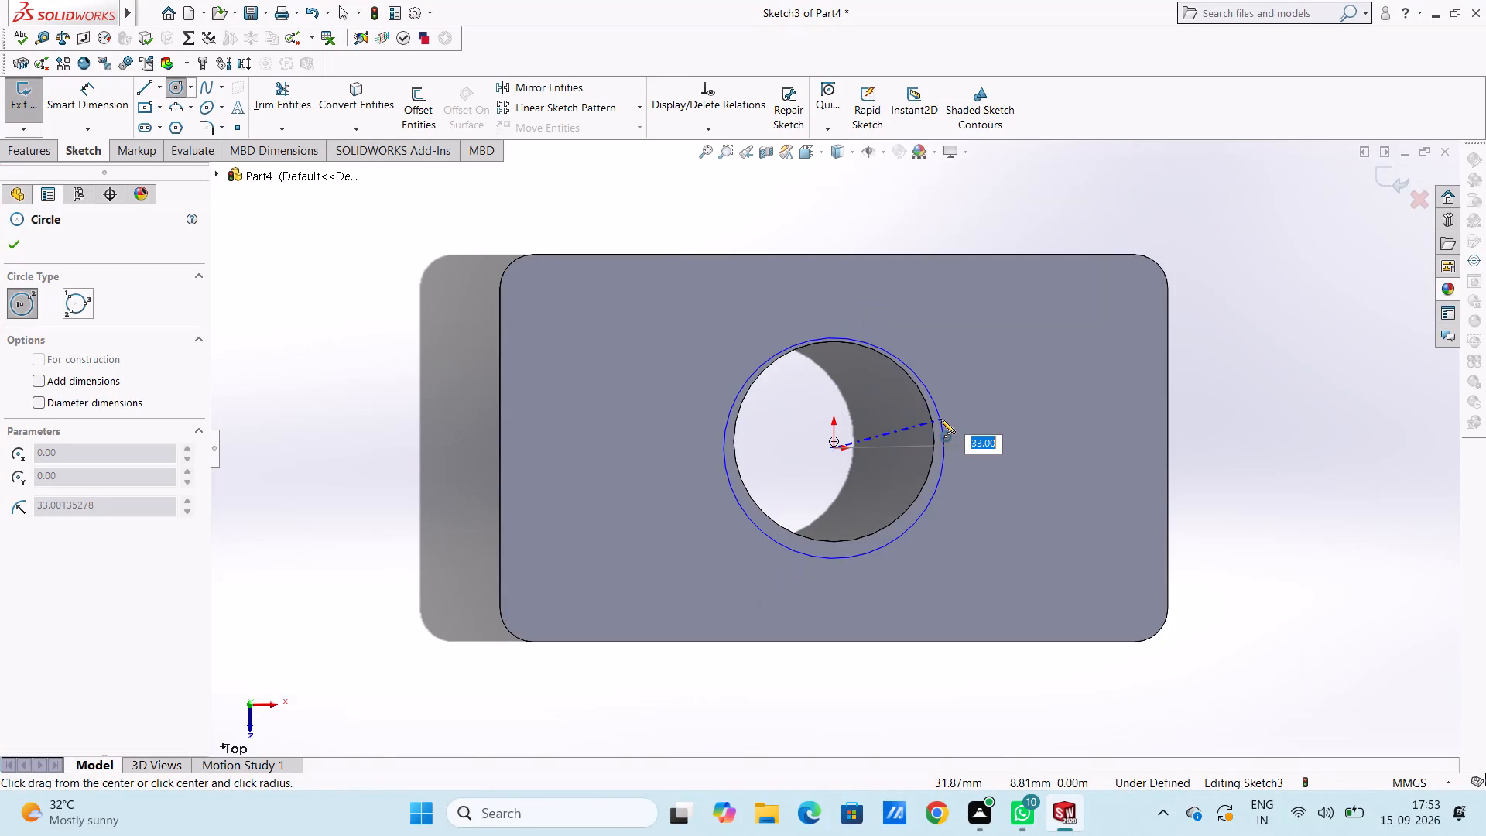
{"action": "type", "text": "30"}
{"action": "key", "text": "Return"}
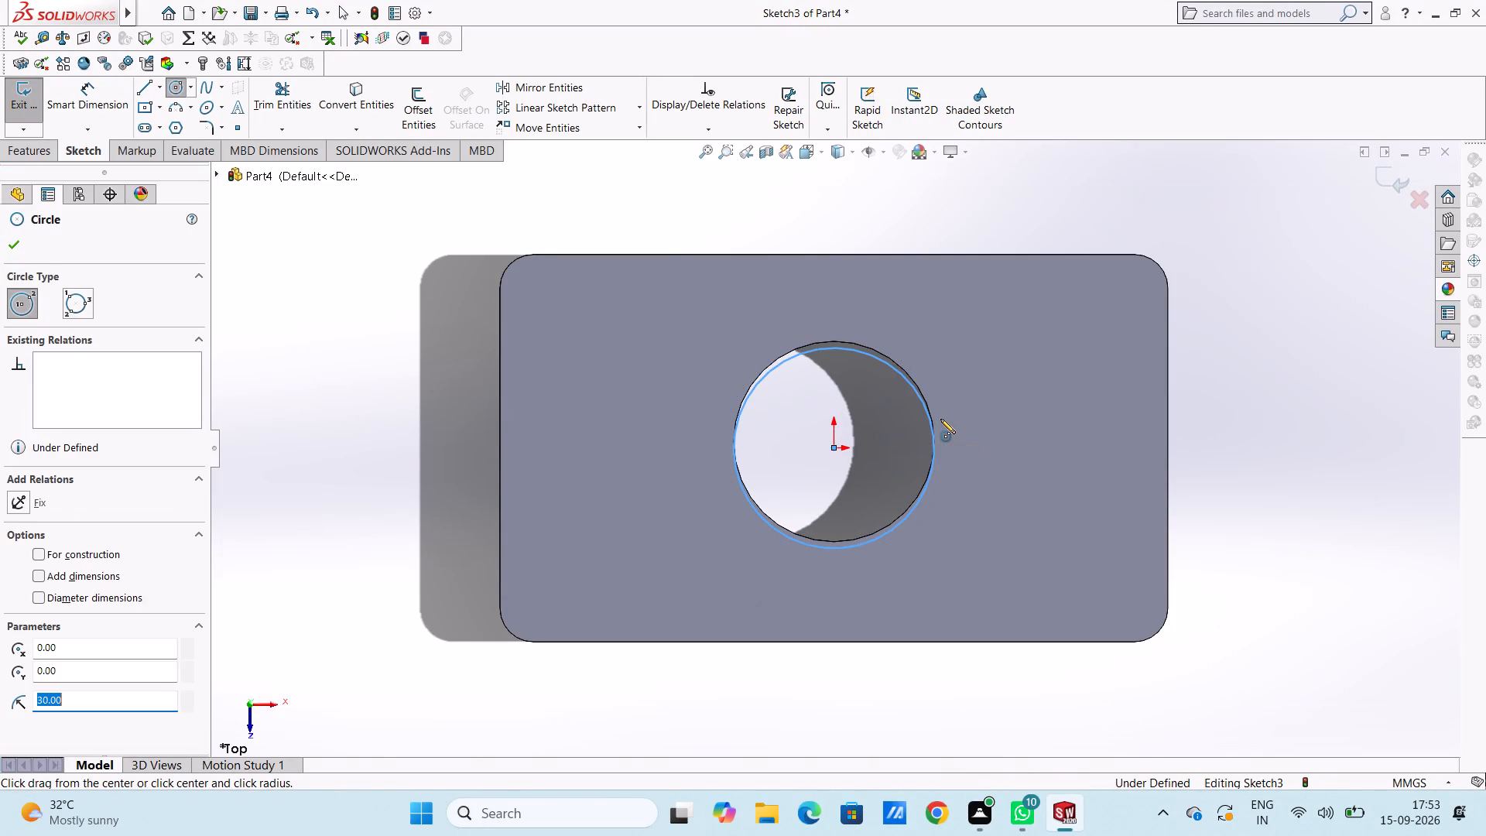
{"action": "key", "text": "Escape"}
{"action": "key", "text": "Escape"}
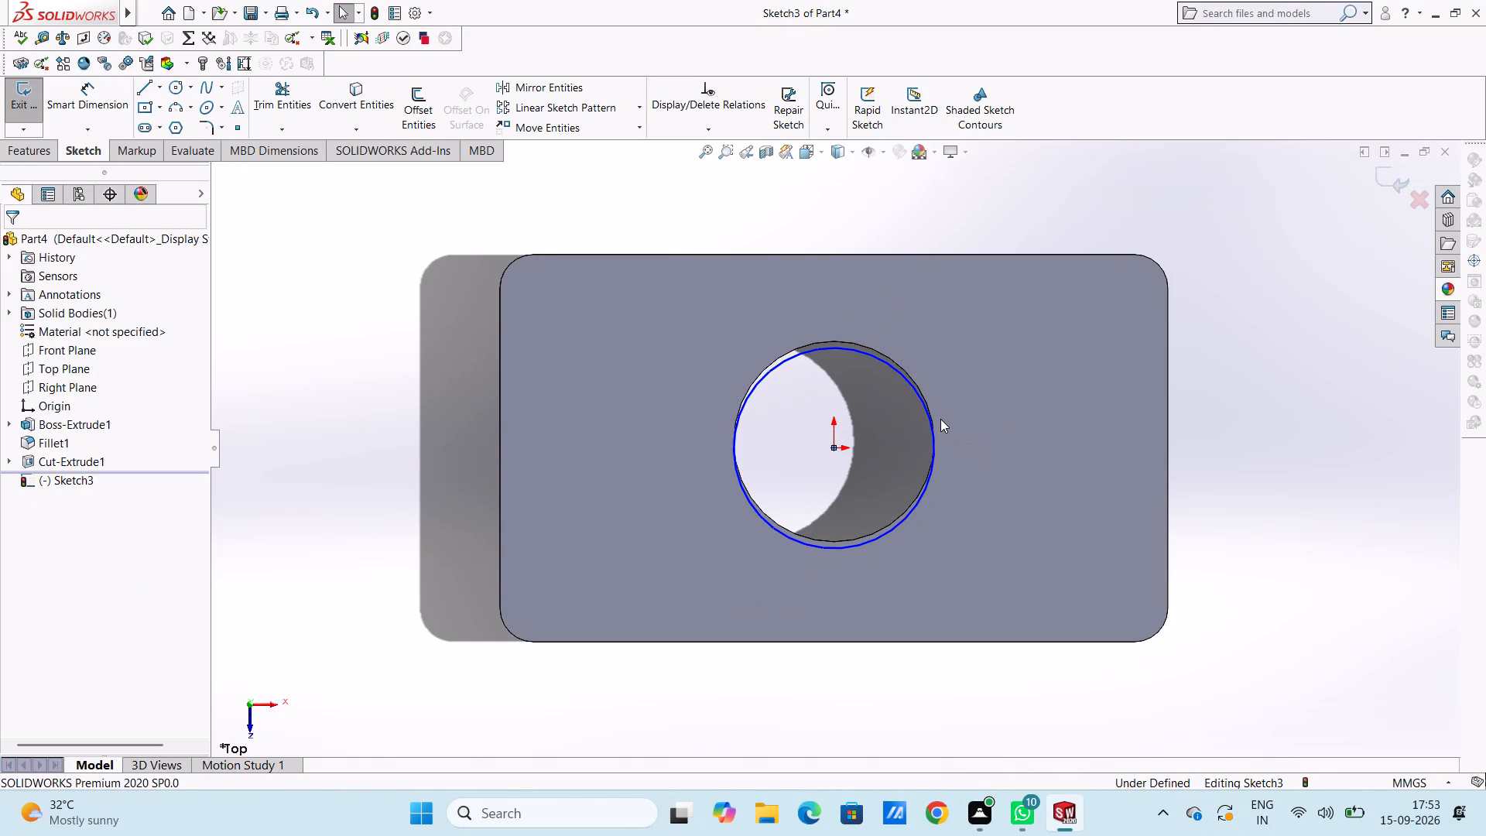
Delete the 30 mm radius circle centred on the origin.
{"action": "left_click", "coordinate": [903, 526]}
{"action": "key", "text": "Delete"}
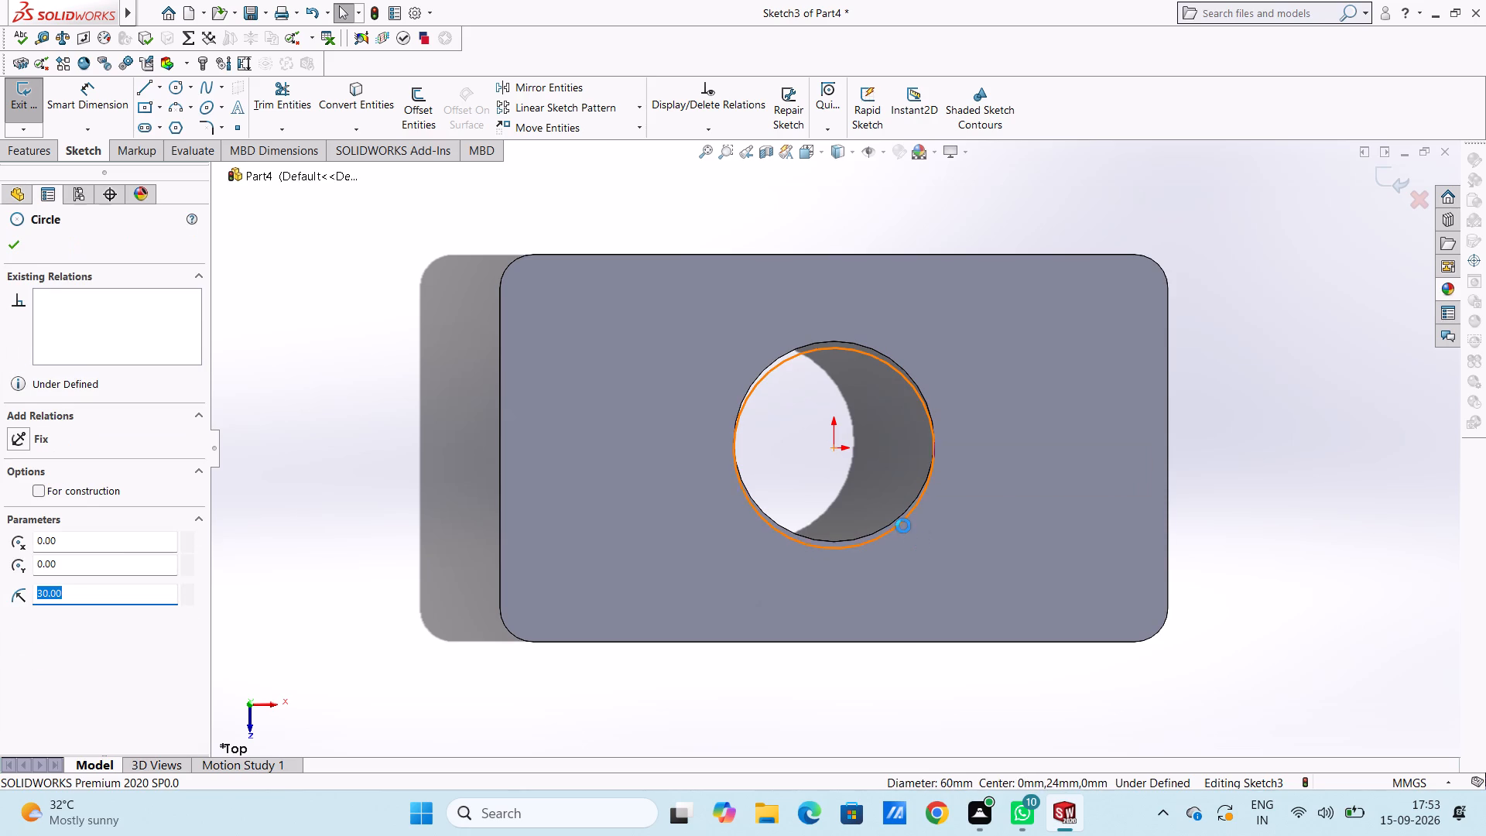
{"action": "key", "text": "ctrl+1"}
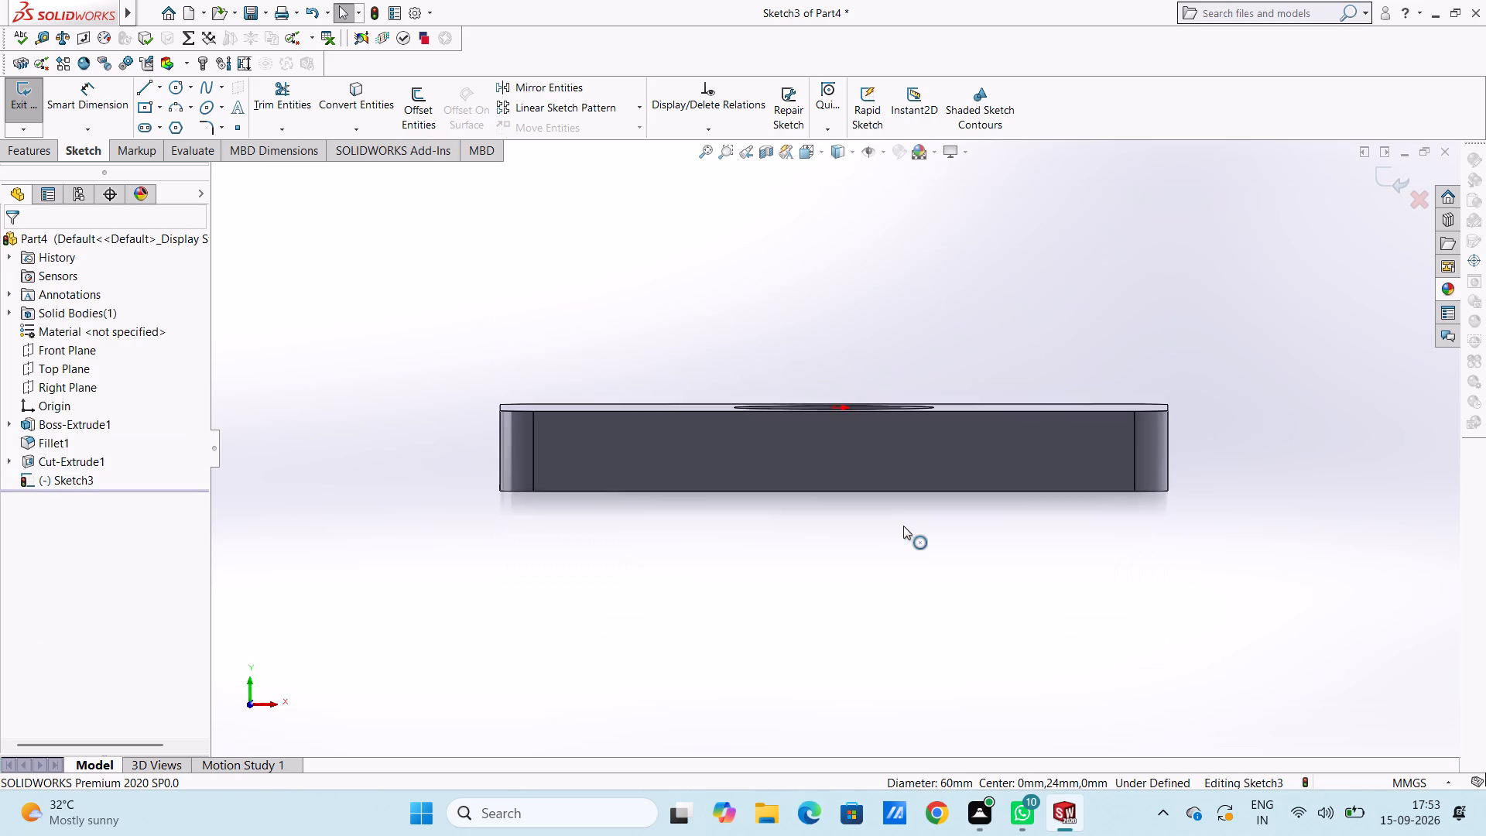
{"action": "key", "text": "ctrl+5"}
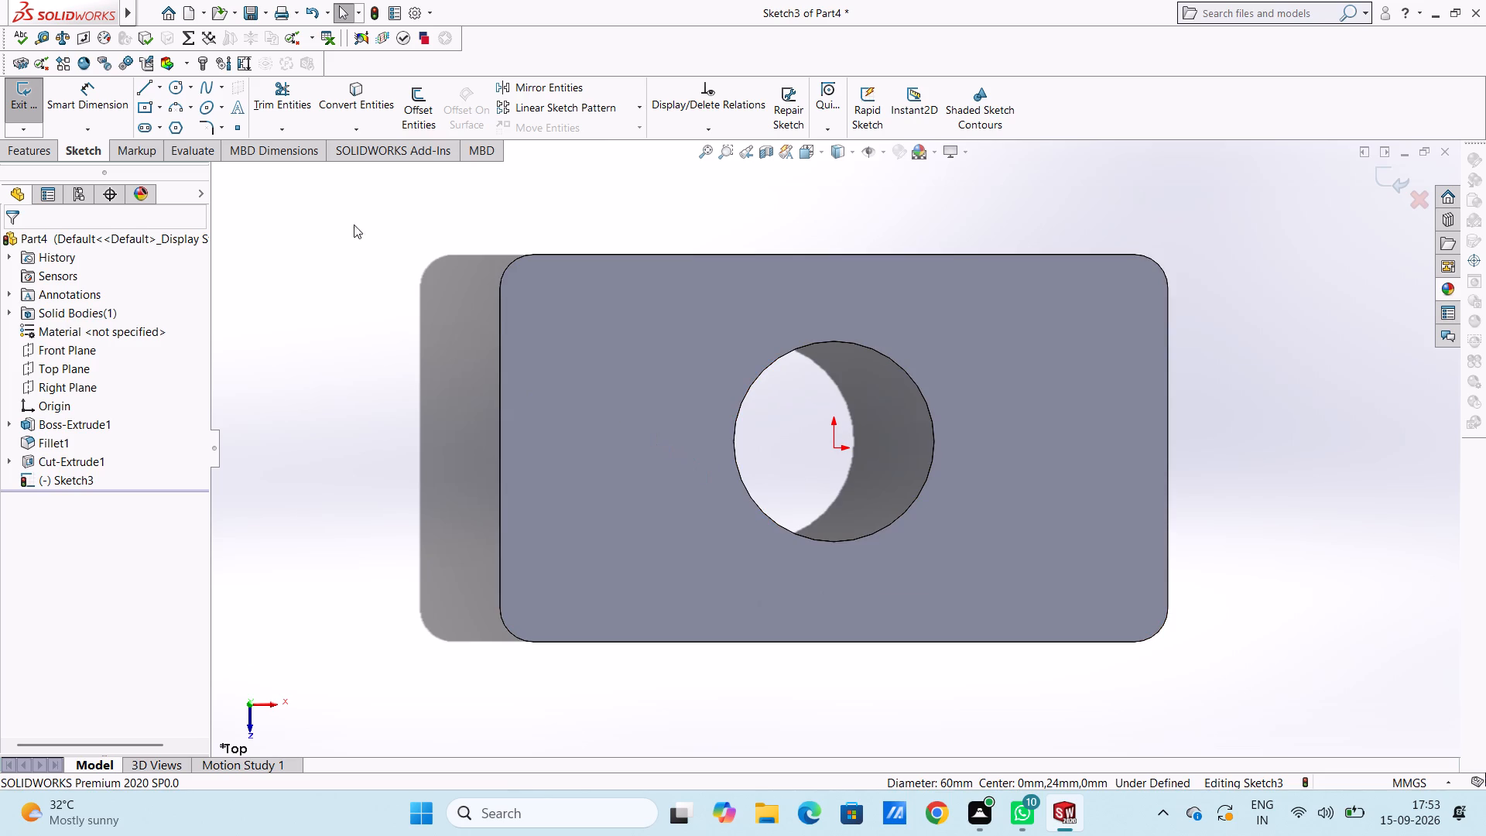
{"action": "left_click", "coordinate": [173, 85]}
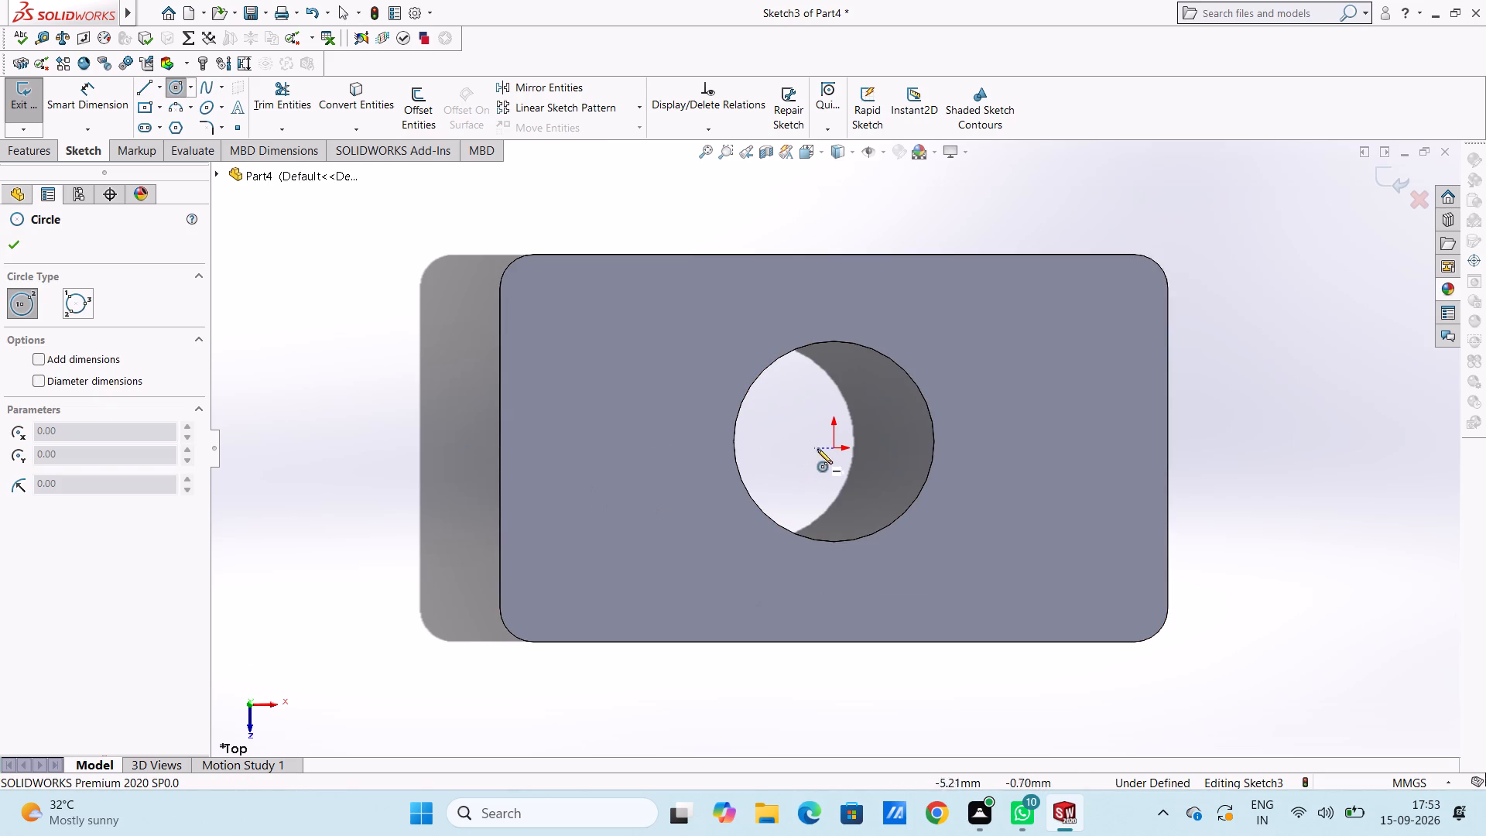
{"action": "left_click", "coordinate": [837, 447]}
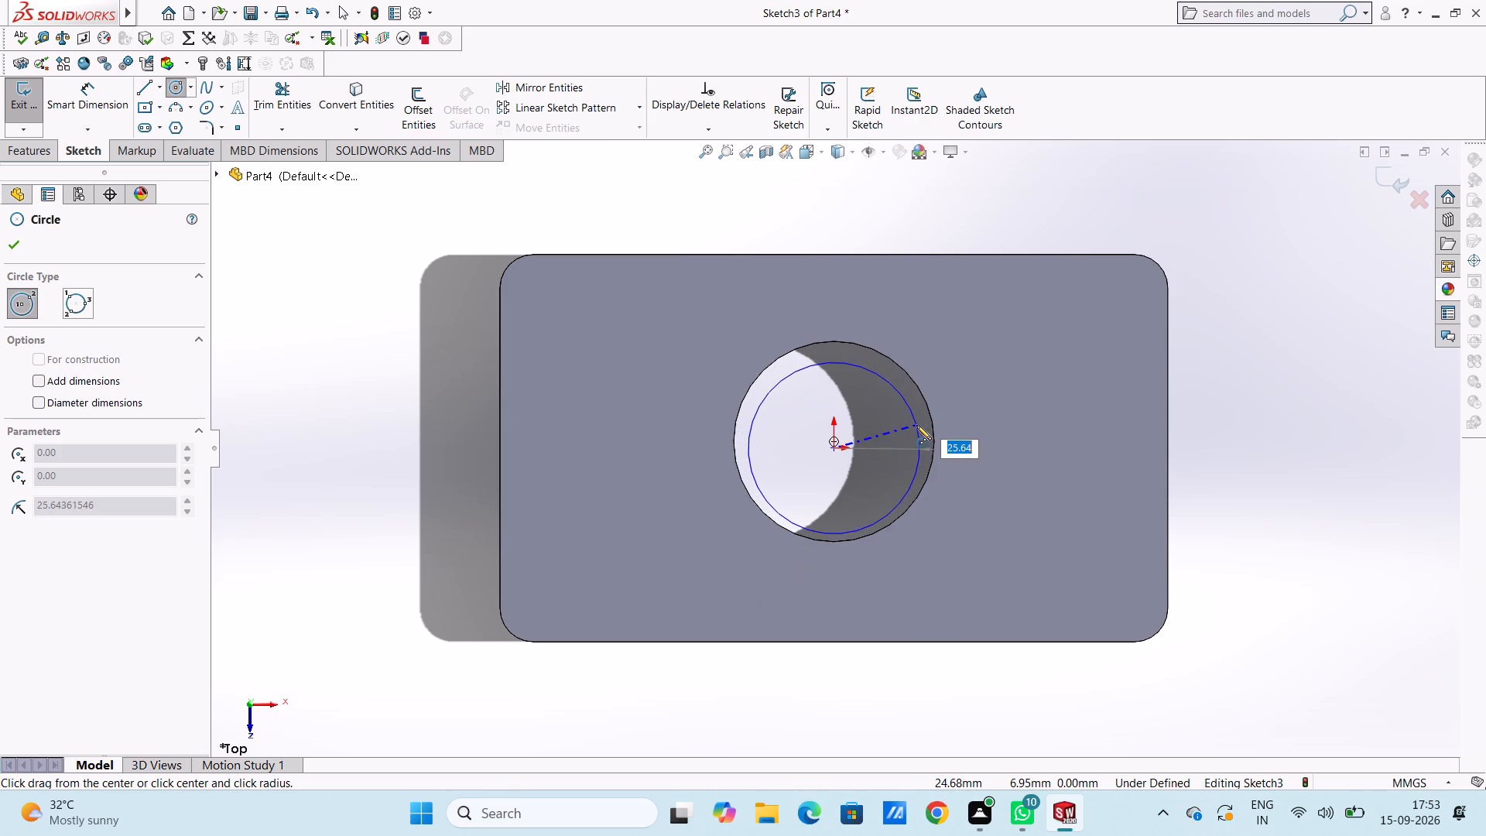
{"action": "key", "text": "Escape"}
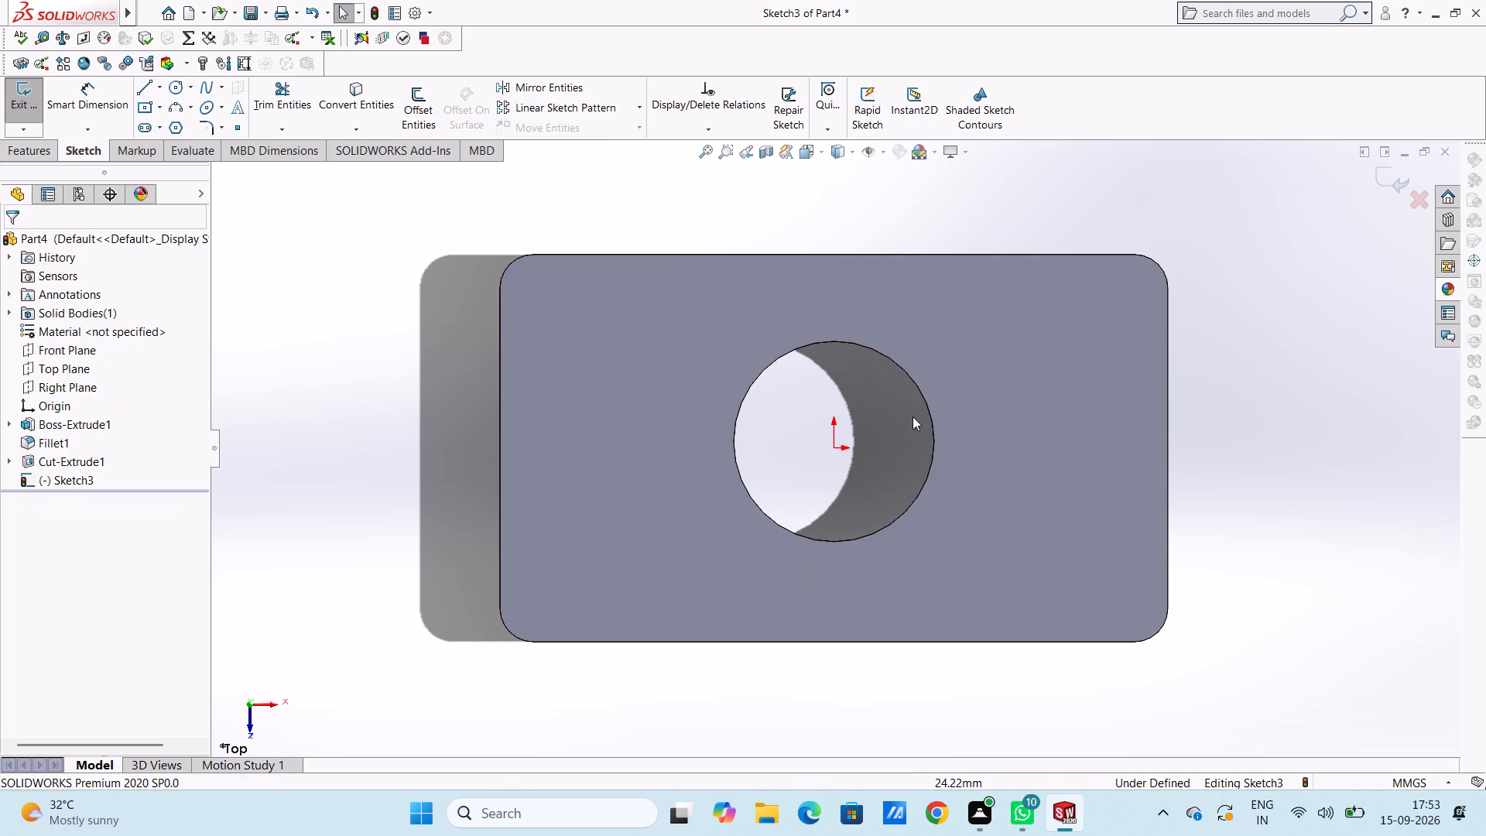
Sketch a circle of 30 mm radius centred on the hole's centre so that it matches the hole's edge.
{"action": "scroll", "coordinate": [871, 409], "scroll_direction": "down", "scroll_amount": 3}
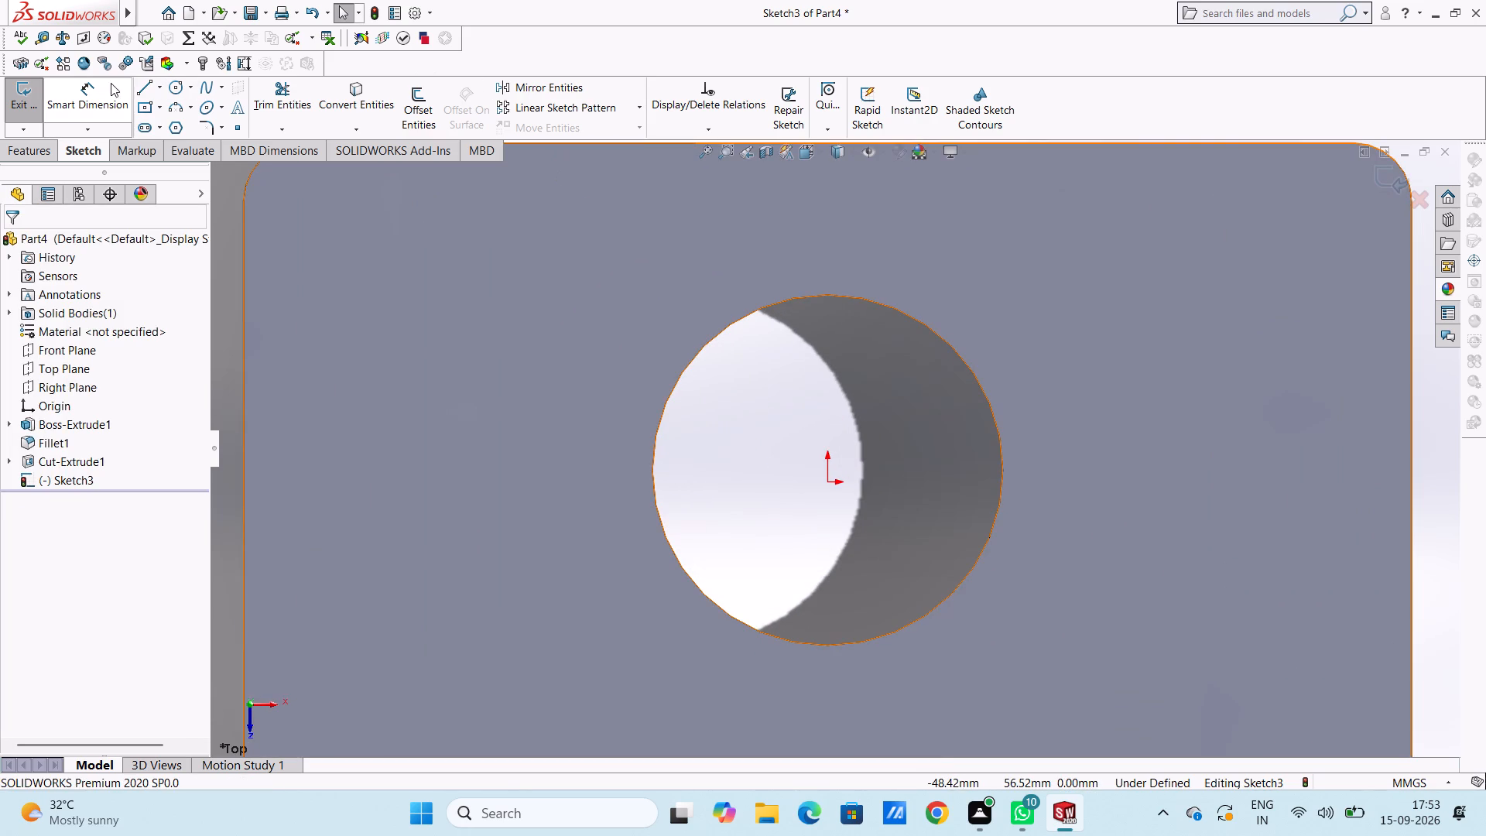
{"action": "left_click", "coordinate": [170, 86]}
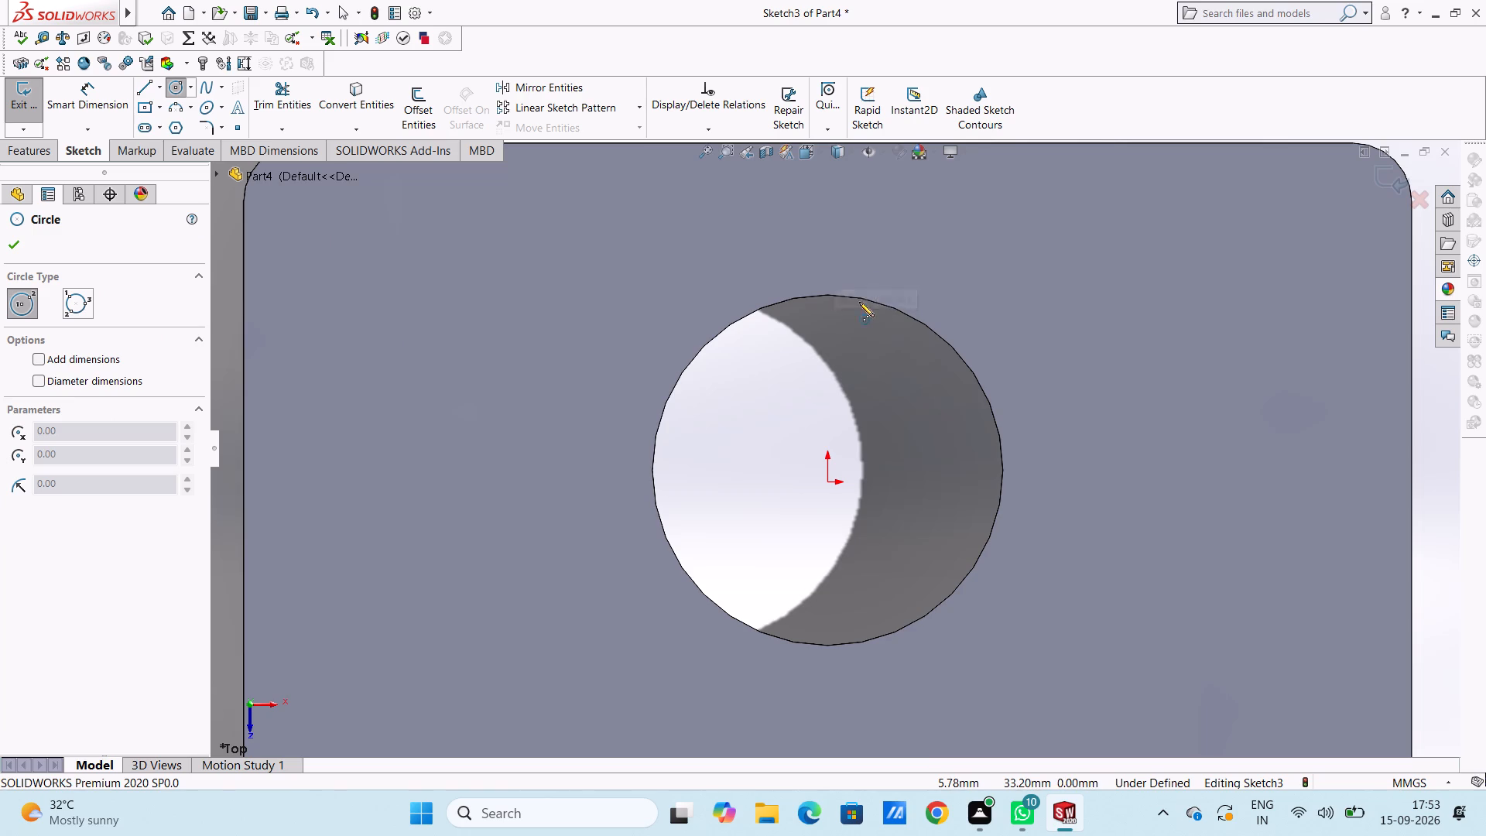
{"action": "left_click", "coordinate": [827, 468]}
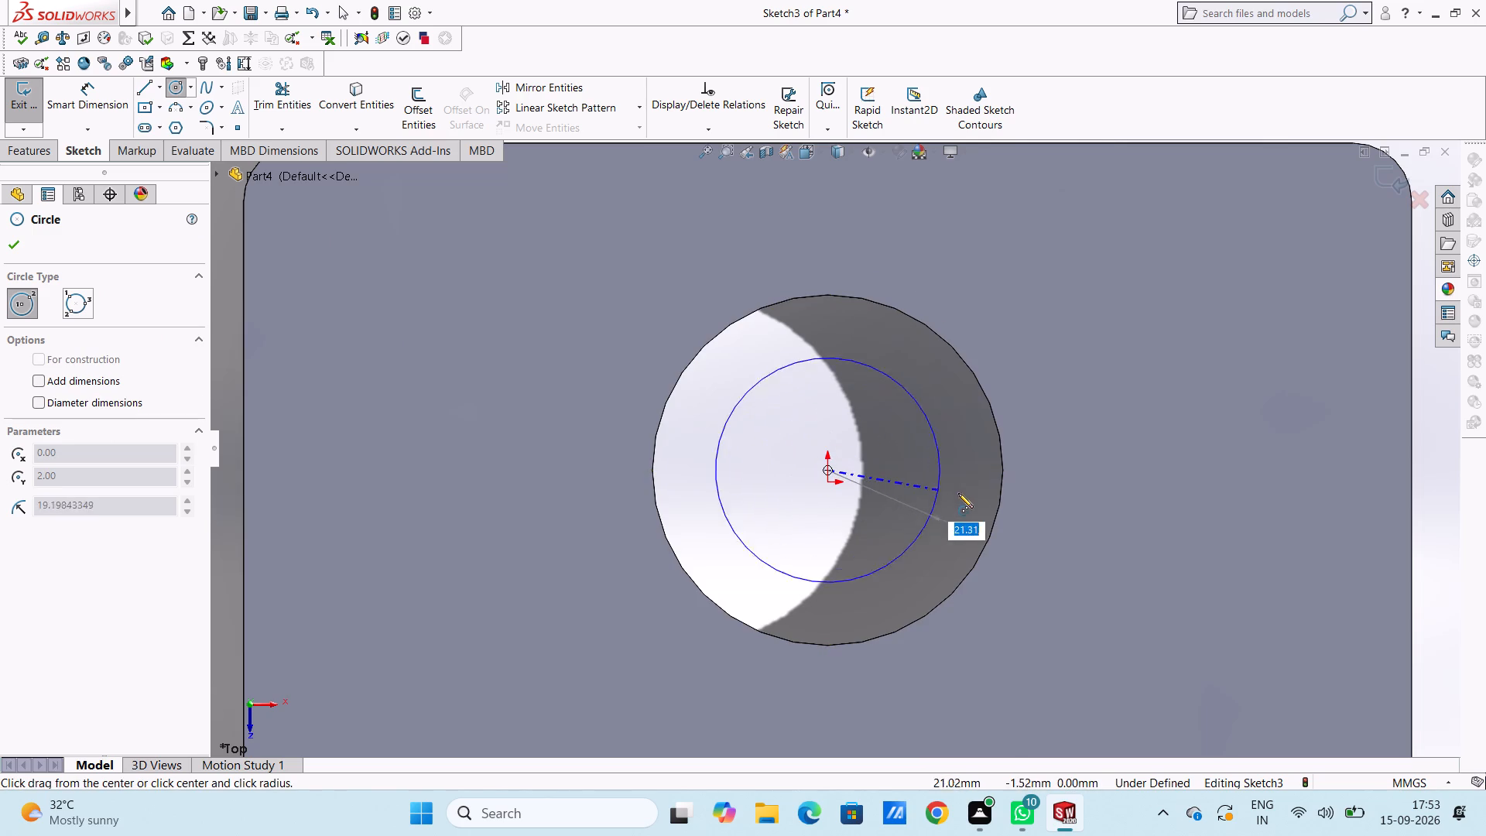
{"action": "left_click", "coordinate": [998, 498]}
{"action": "key", "text": "Escape"}
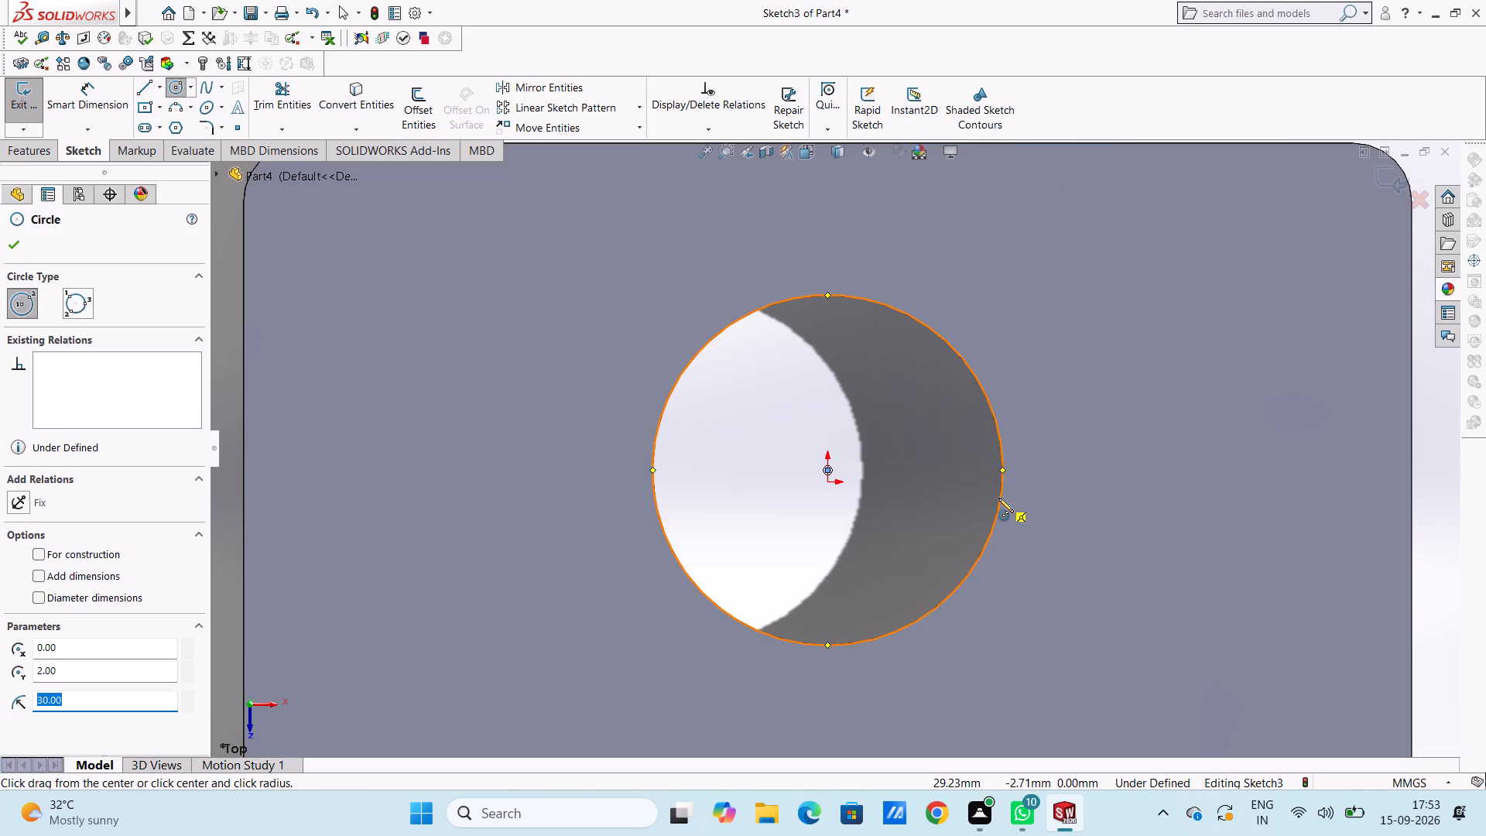
Sketch a concentric circle of 40 mm radius around the hole, centred on the hole's centre.
{"action": "scroll", "coordinate": [842, 440], "scroll_direction": "down", "scroll_amount": 3}
{"action": "left_click", "coordinate": [816, 491]}
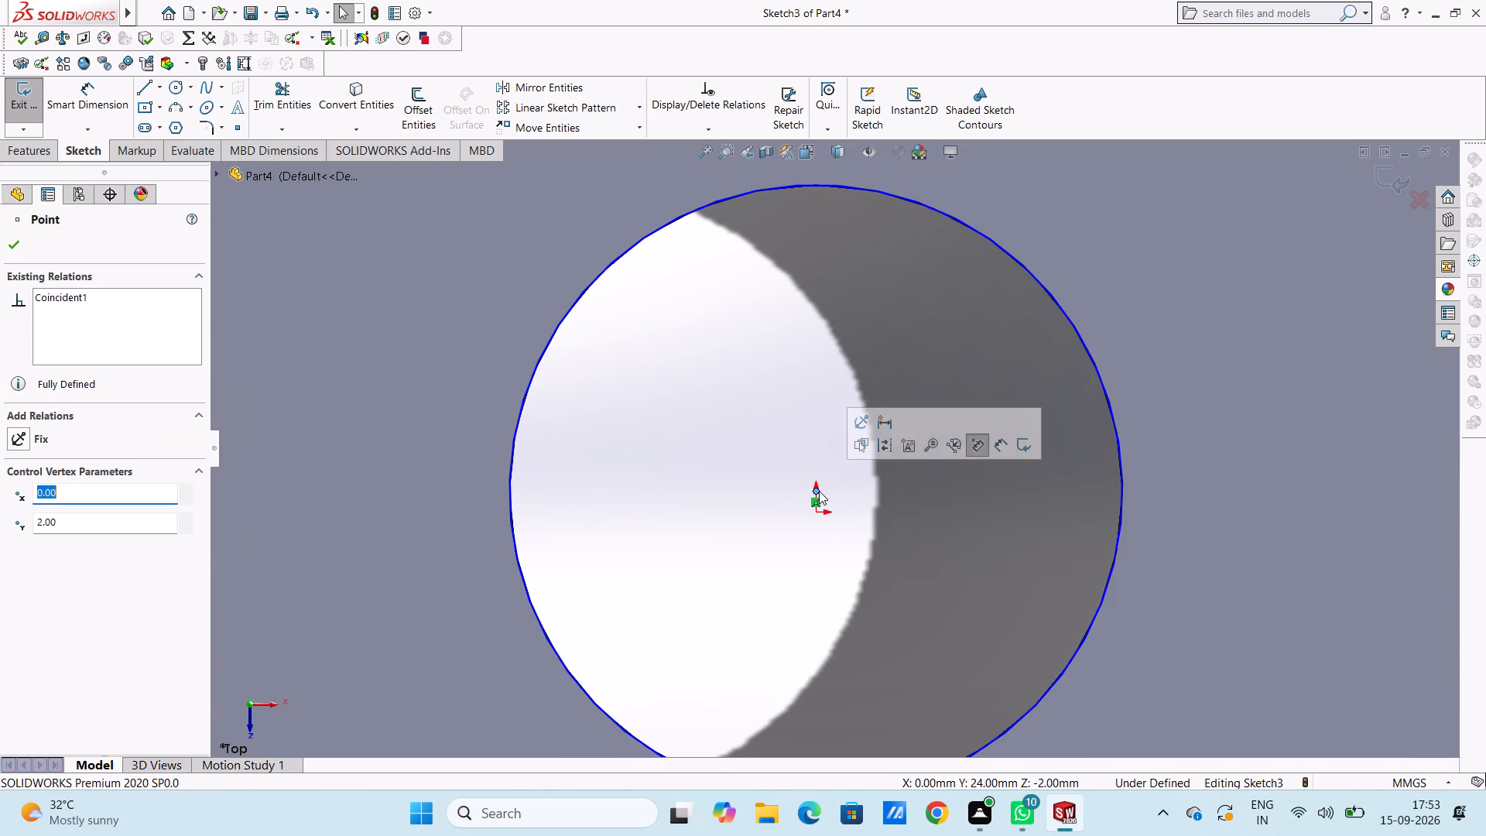
{"action": "left_click", "coordinate": [175, 91]}
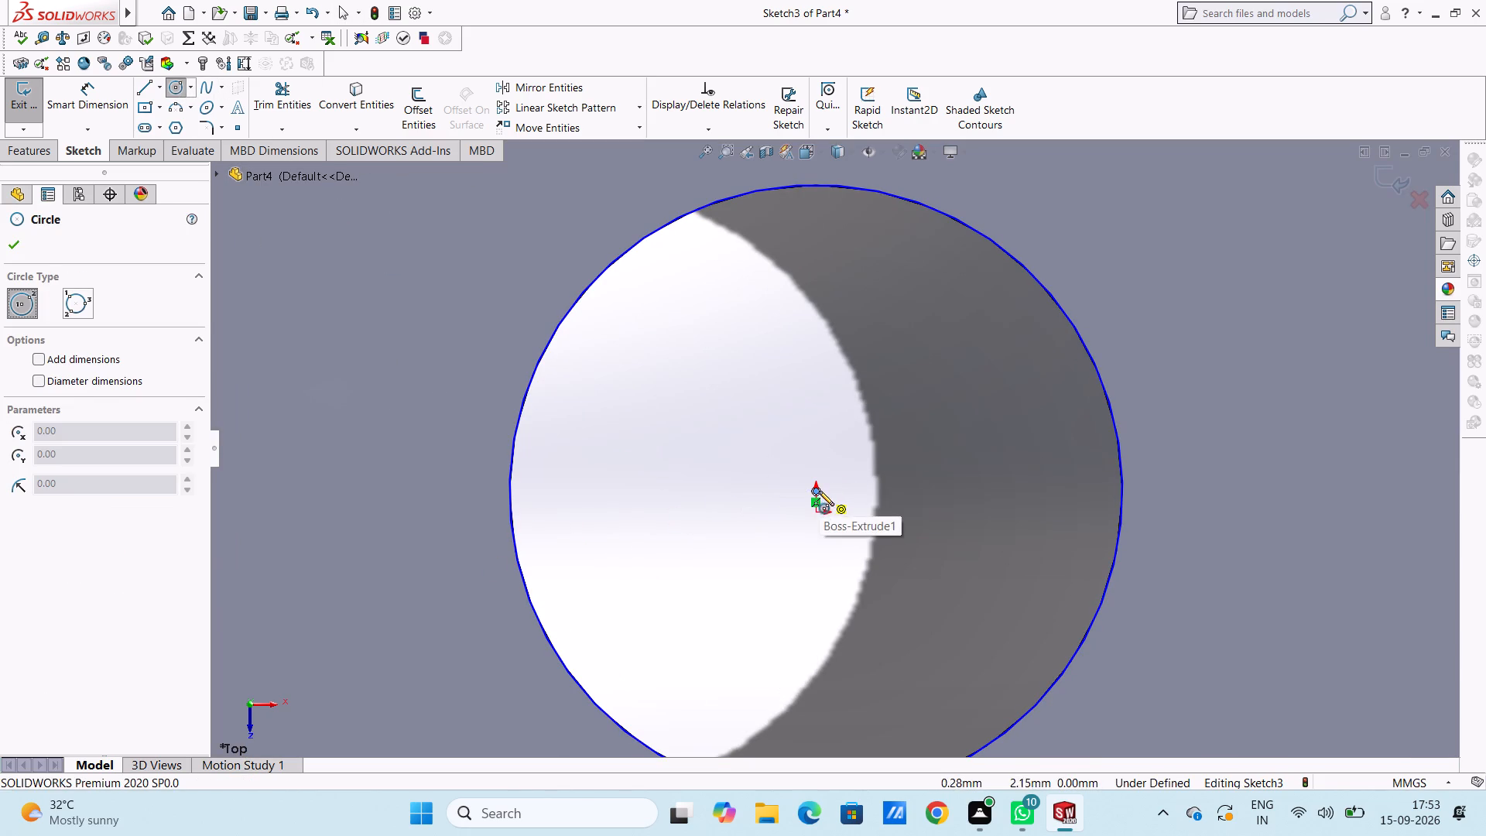
{"action": "left_click", "coordinate": [814, 492]}
{"action": "scroll", "coordinate": [966, 529], "scroll_direction": "down", "scroll_amount": 3}
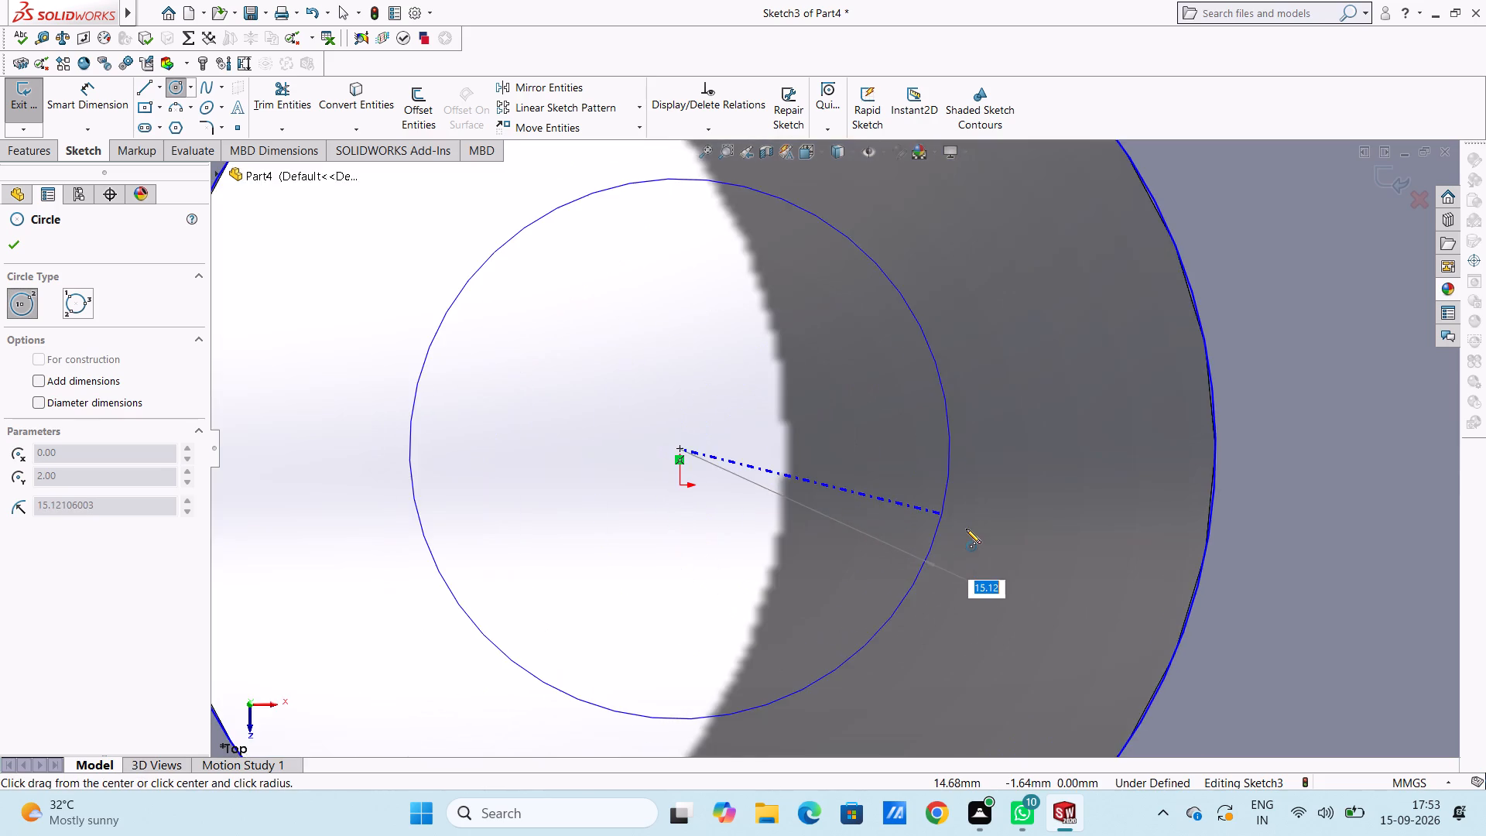
{"action": "scroll", "coordinate": [966, 529], "scroll_direction": "up", "scroll_amount": 7}
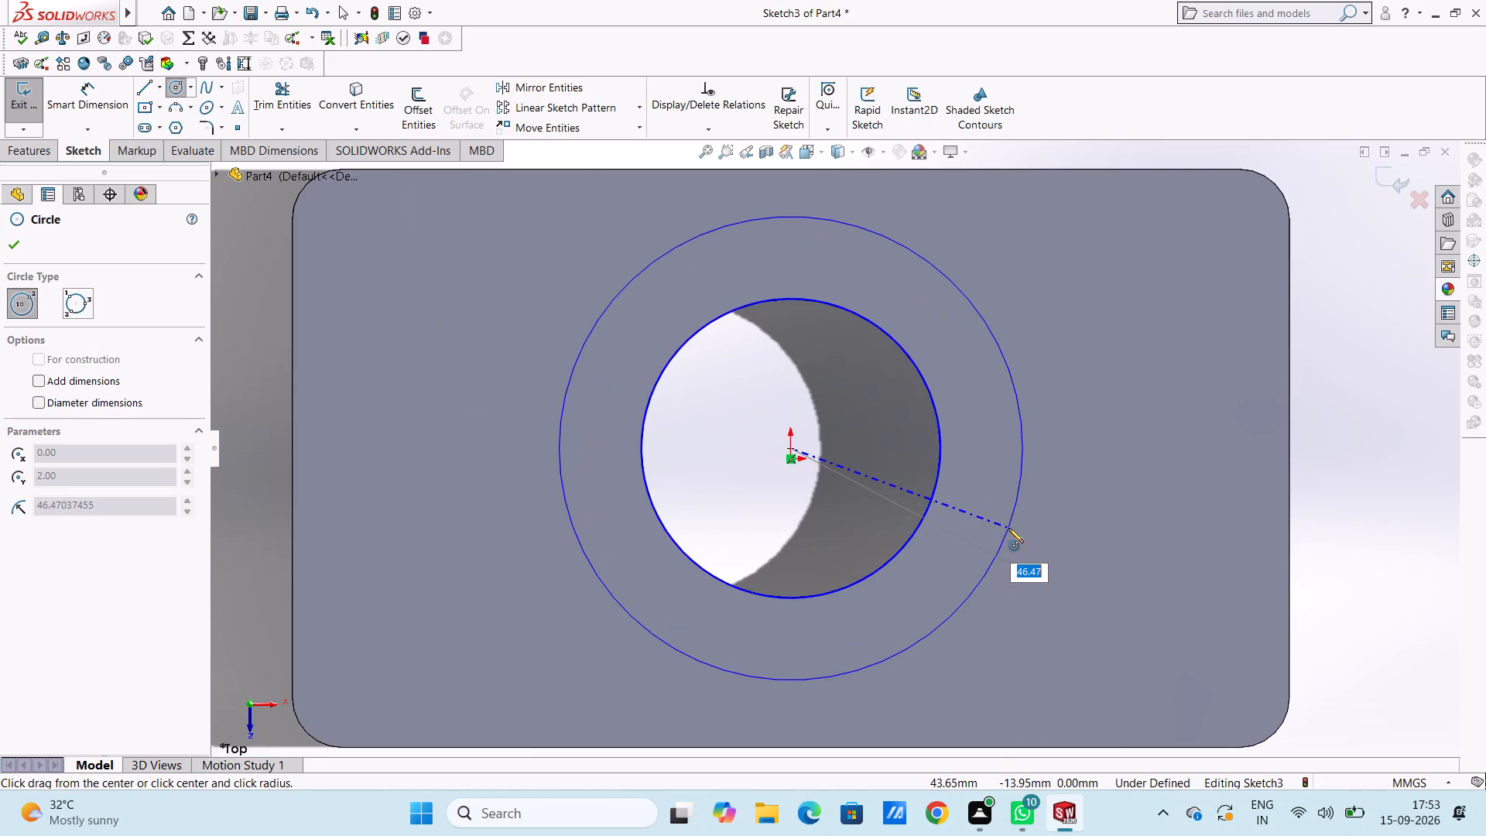
{"action": "type", "text": "40"}
{"action": "key", "text": "Return"}
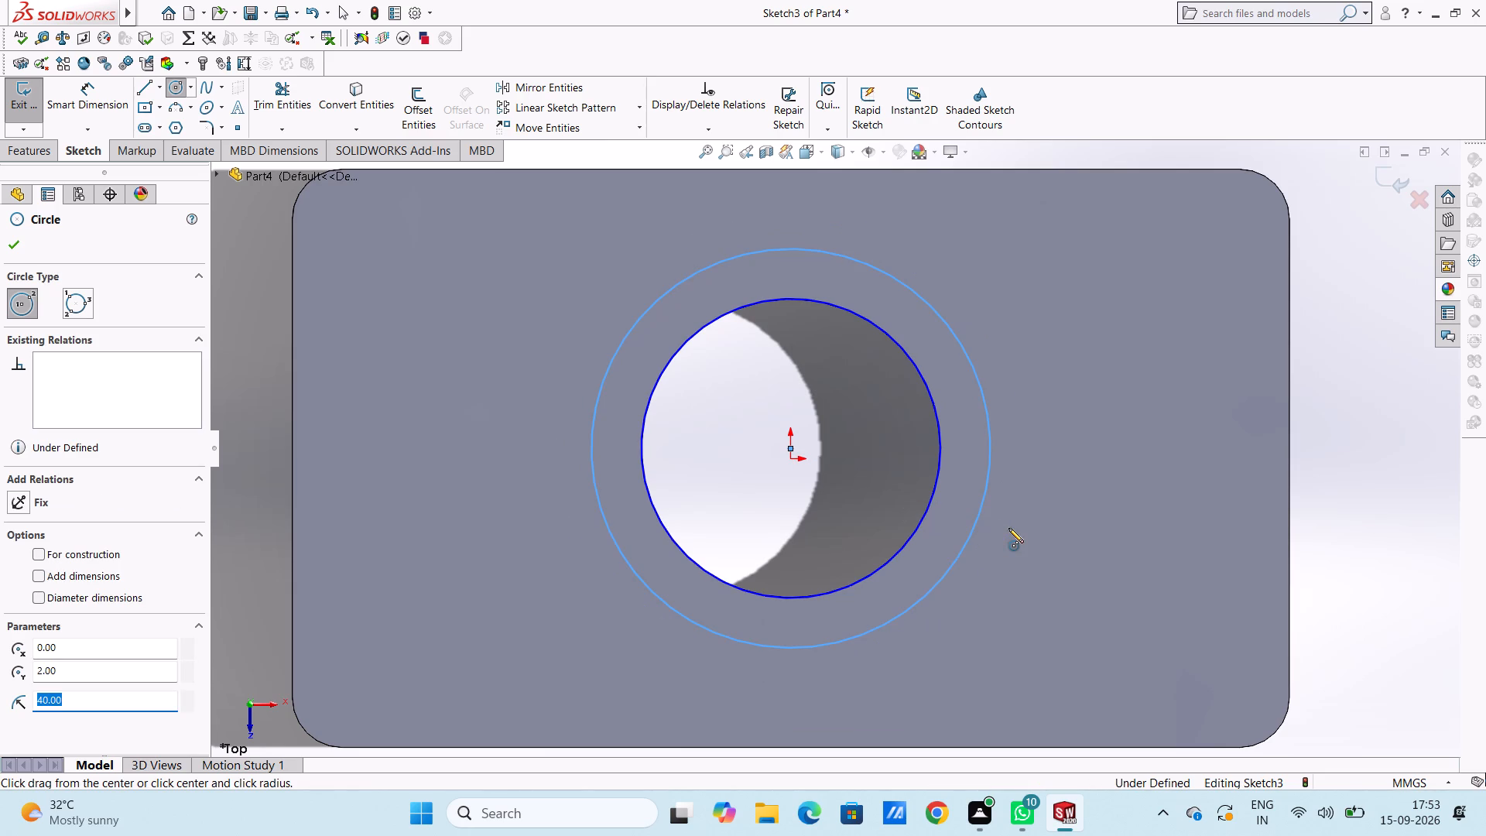
Dimension the outer circle around the hole with a diameter of 80 mm.
{"action": "key", "text": "Escape"}
{"action": "key", "text": "Escape"}
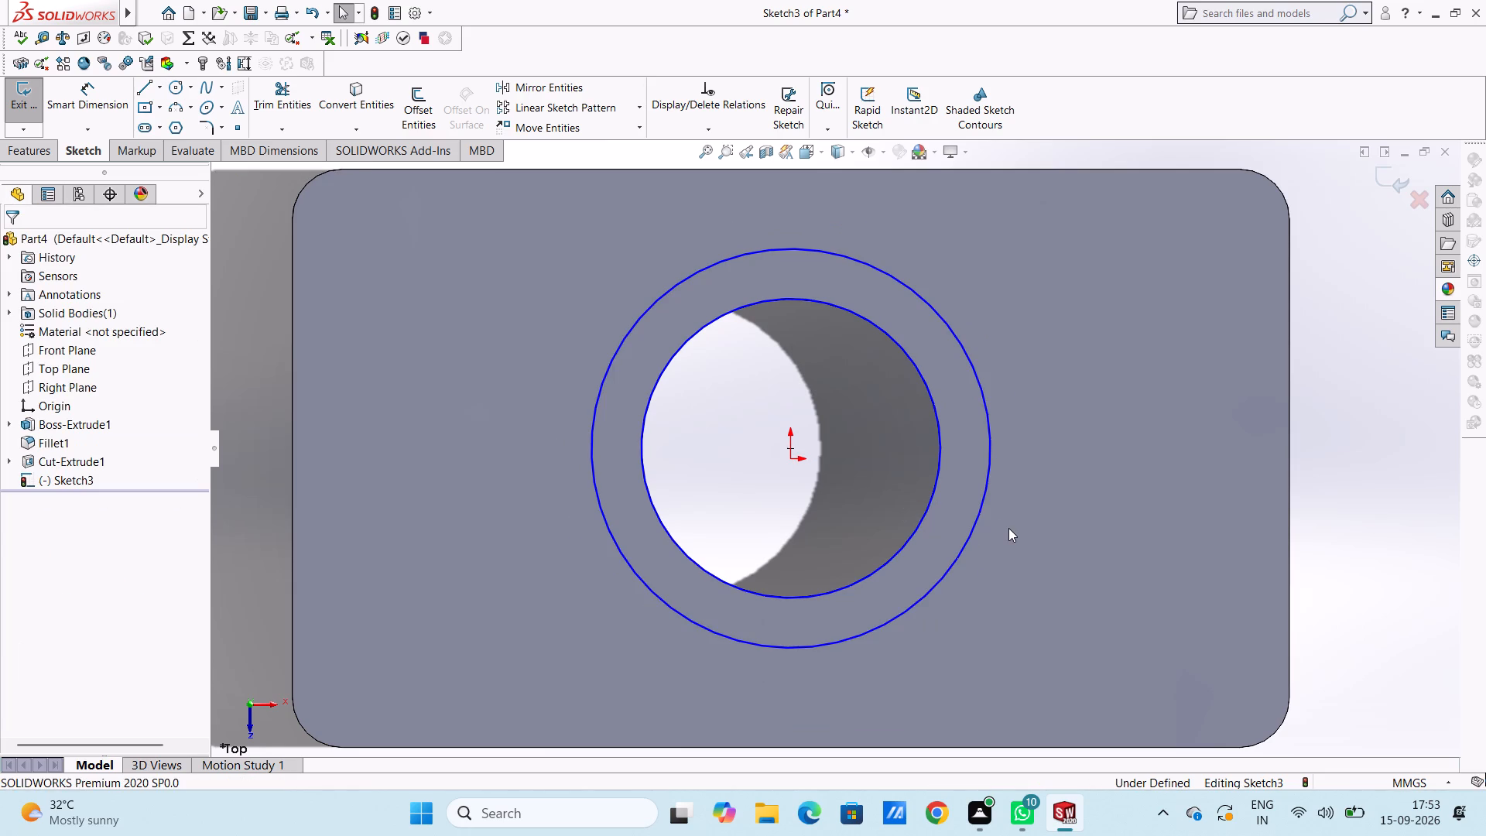
{"action": "scroll", "coordinate": [1008, 528], "scroll_direction": "down", "scroll_amount": 1}
{"action": "scroll", "coordinate": [1008, 528], "scroll_direction": "up", "scroll_amount": 3}
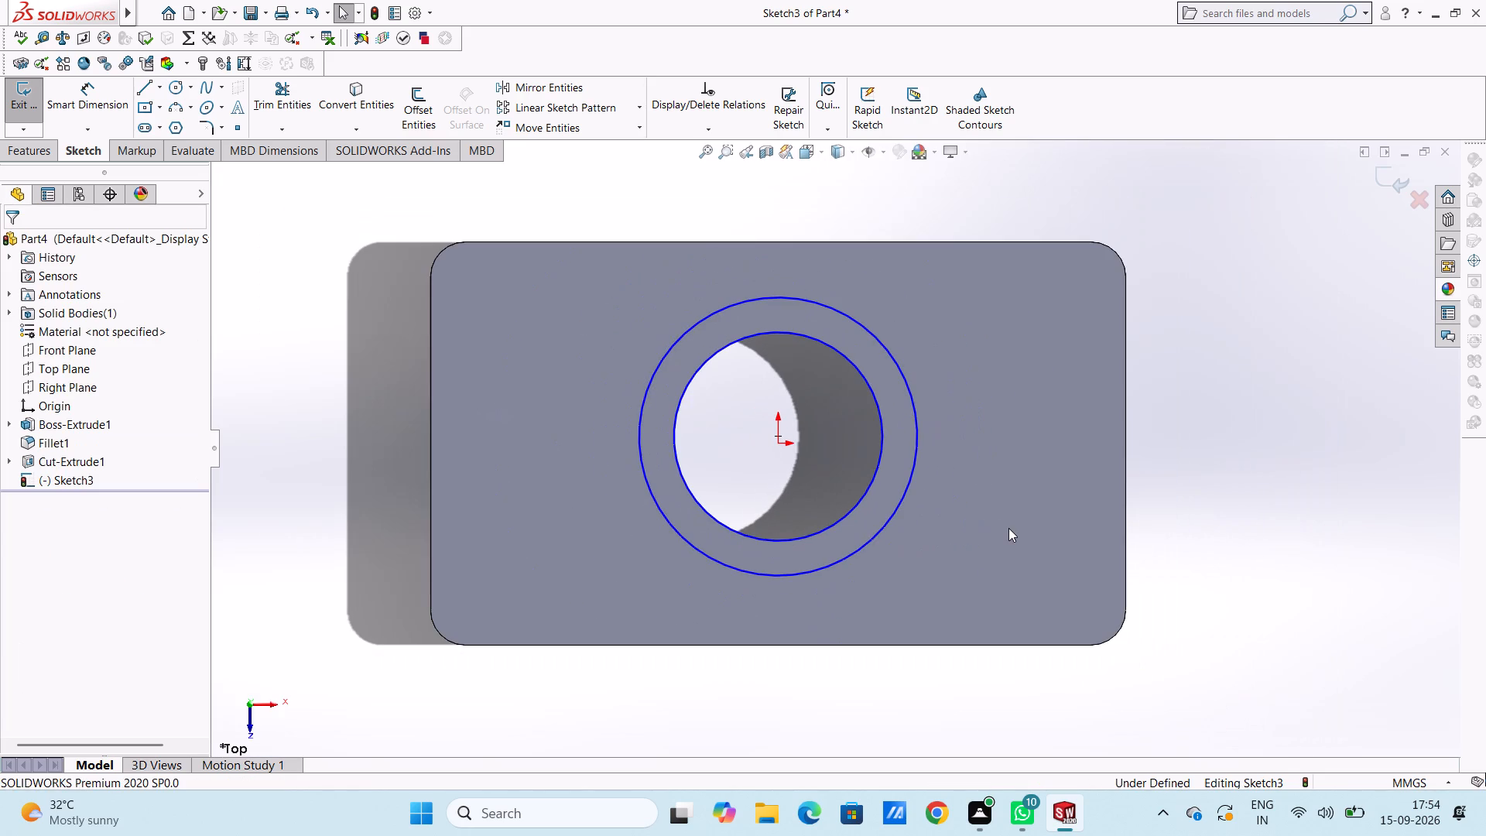
{"action": "left_click", "coordinate": [120, 92]}
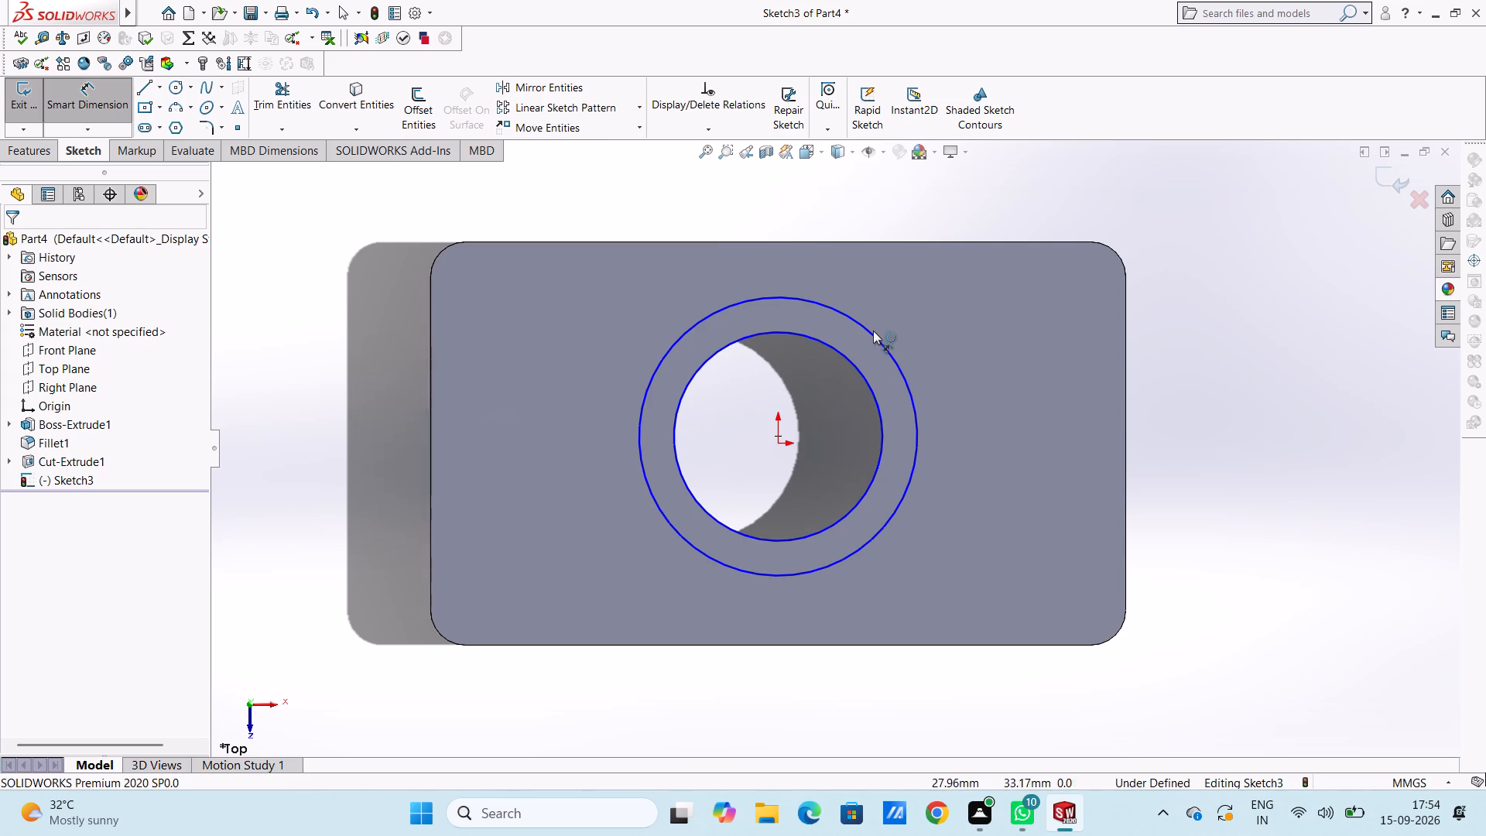
{"action": "left_click", "coordinate": [873, 331]}
{"action": "left_click", "coordinate": [1236, 214]}
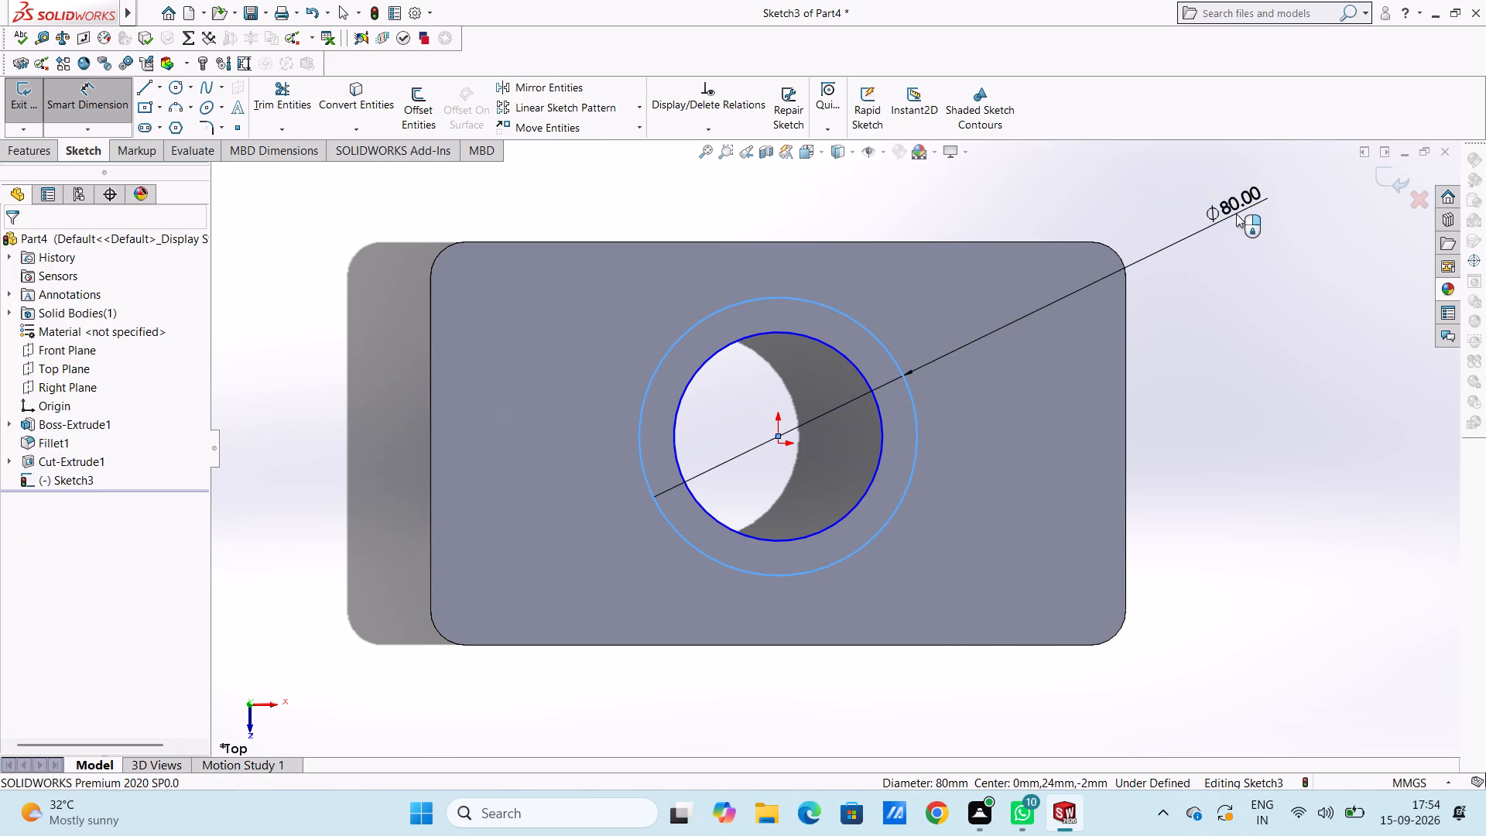
{"action": "key", "text": "Return"}
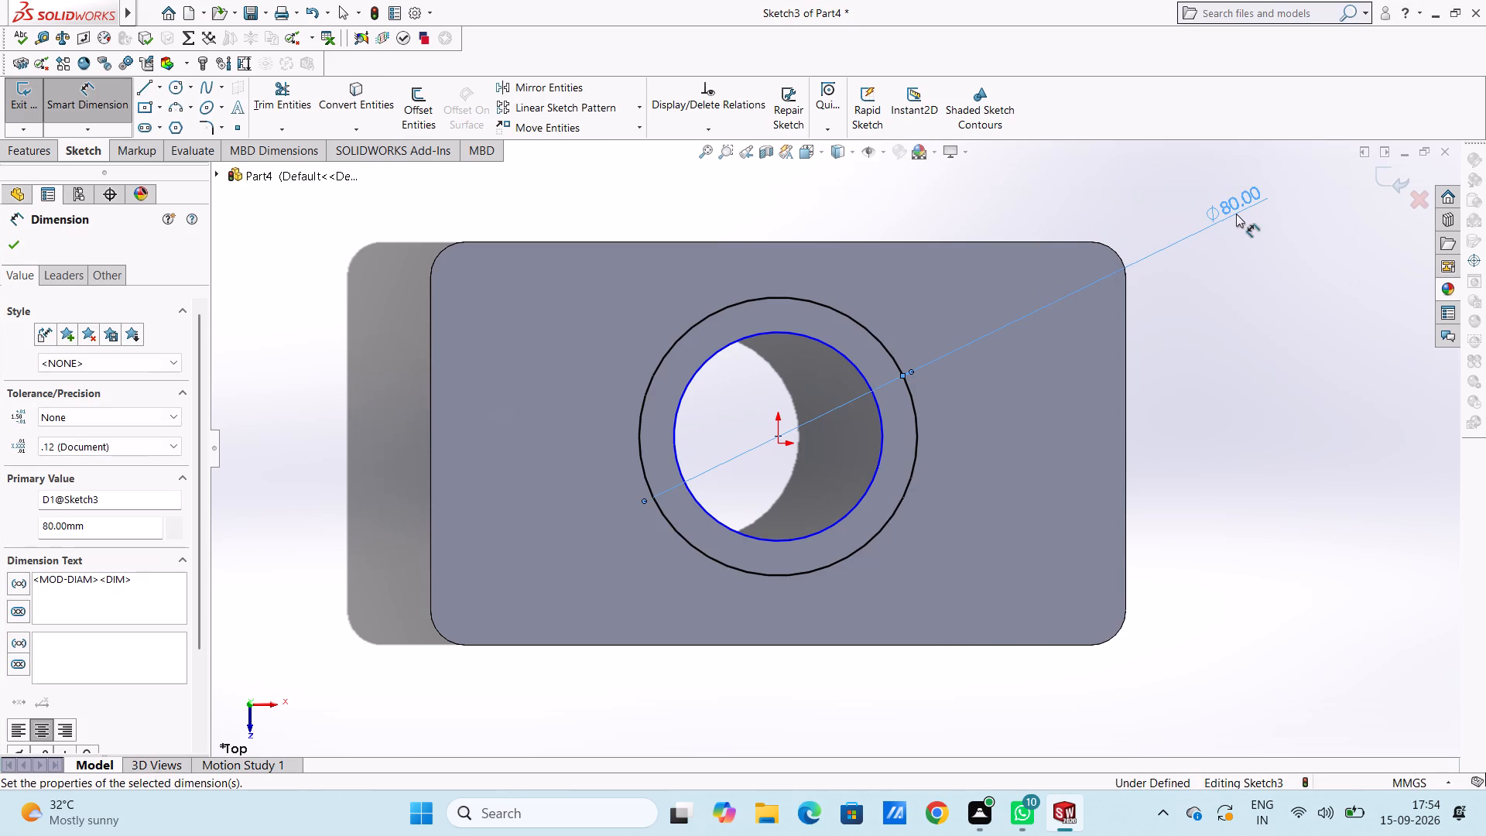
{"action": "left_click", "coordinate": [1227, 310]}
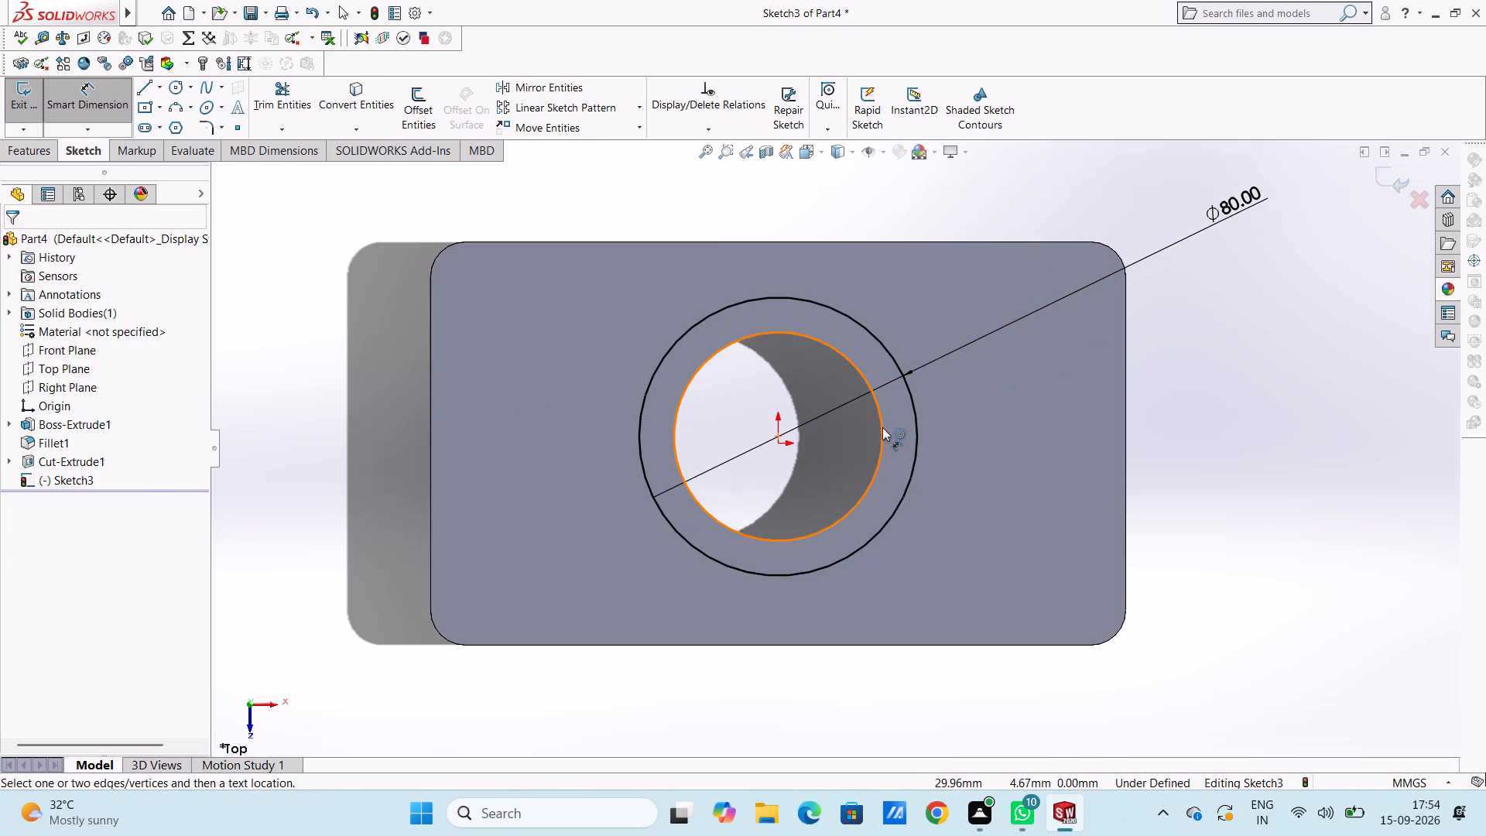
Dimension the inner circle on the hole's edge with a diameter of 60 mm.
{"action": "left_click", "coordinate": [882, 427]}
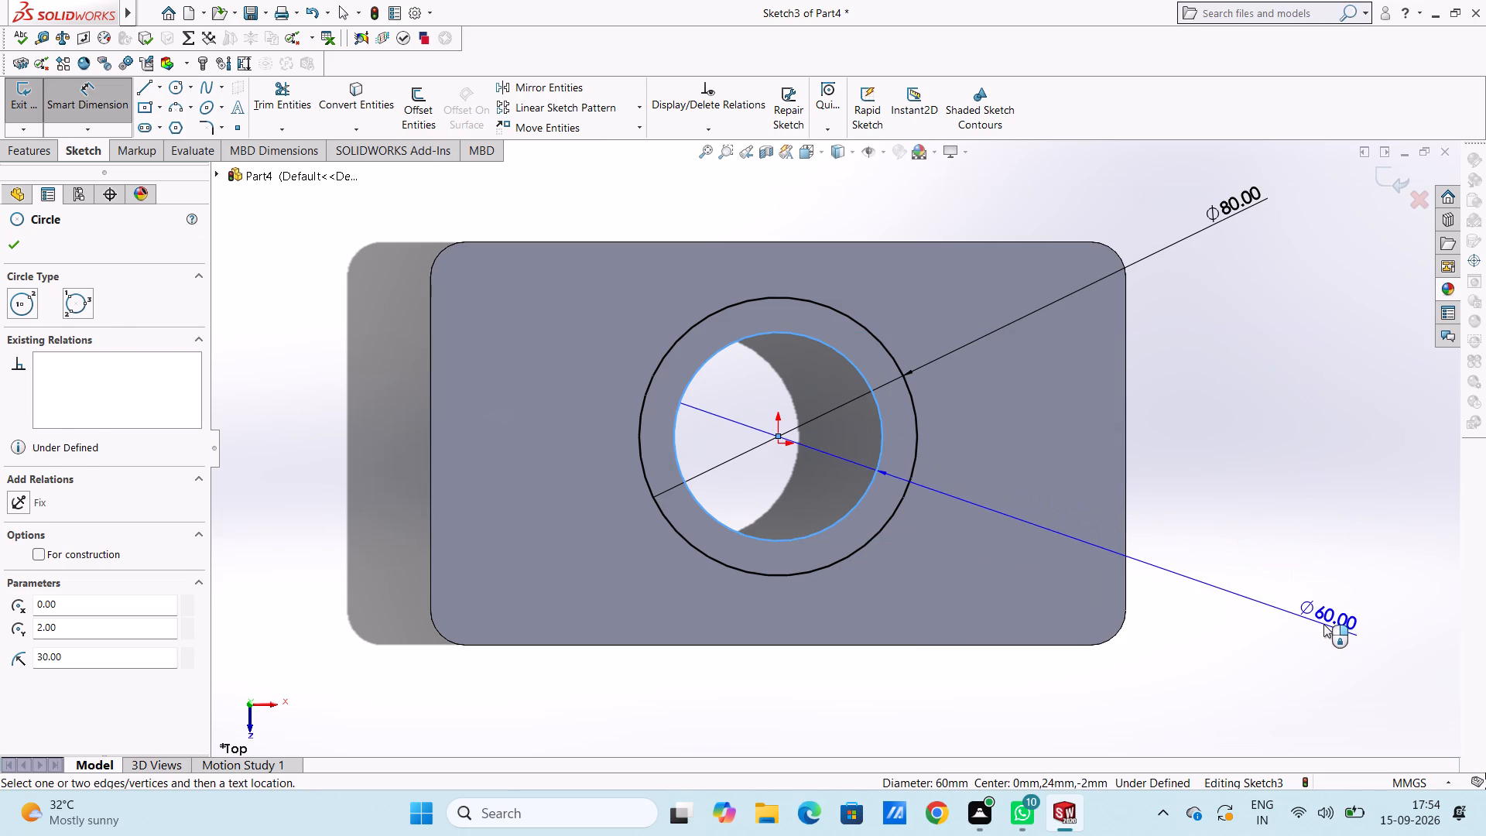
{"action": "left_click", "coordinate": [1323, 624]}
{"action": "key", "text": "Return"}
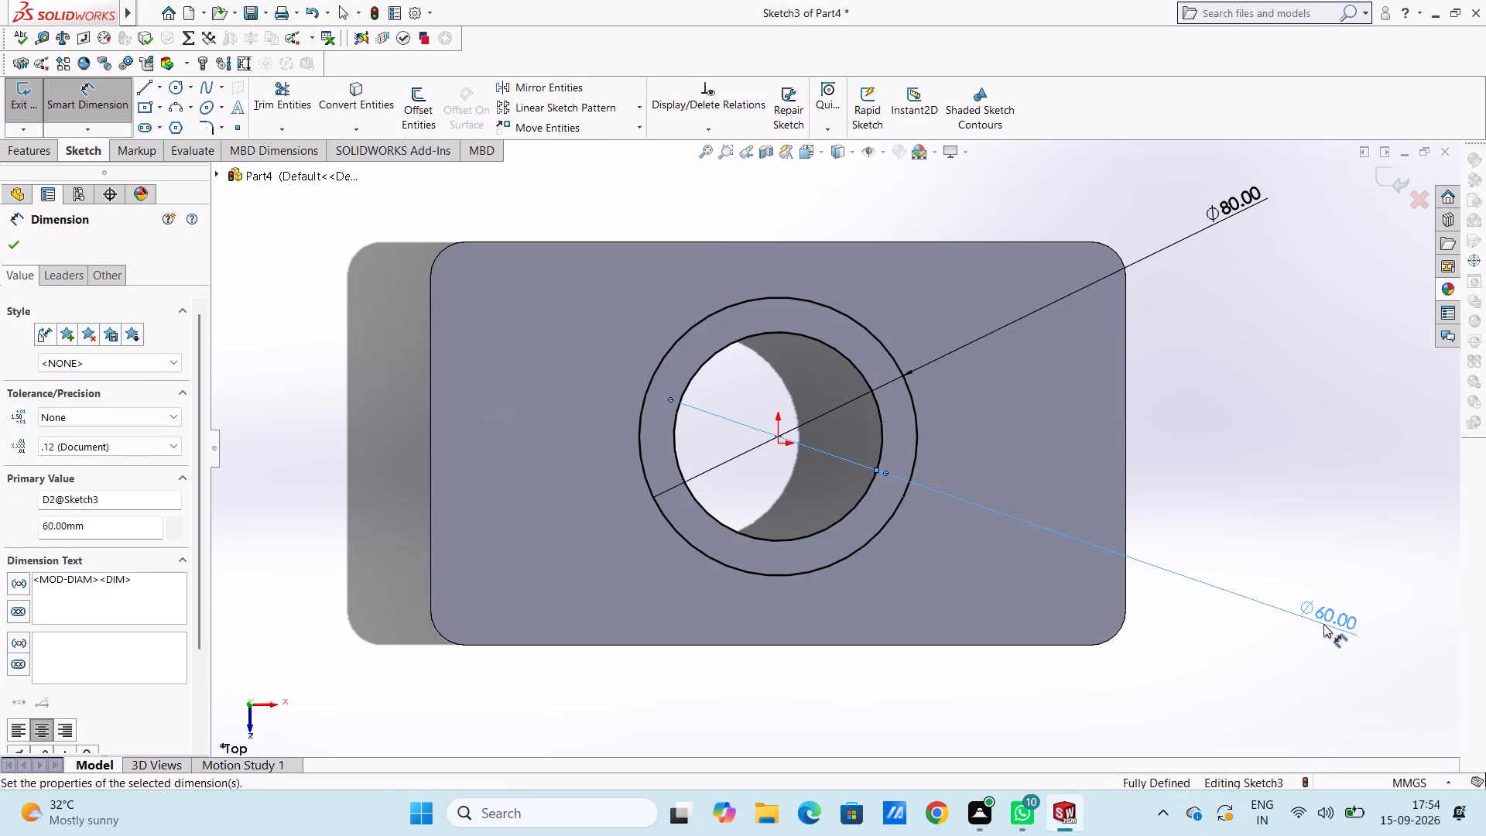
{"action": "left_click", "coordinate": [1282, 686]}
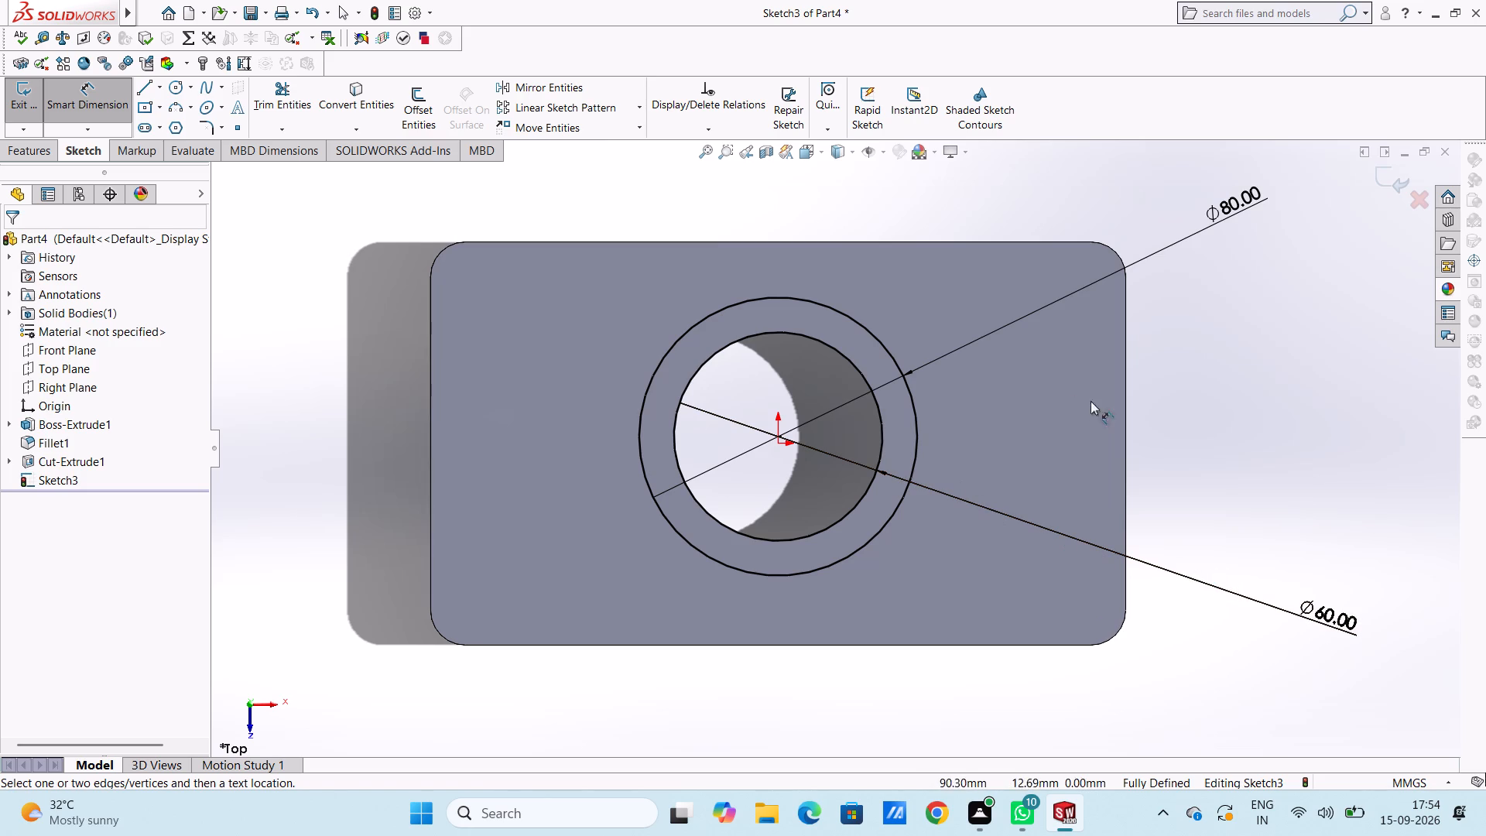
{"action": "key", "text": "Escape"}
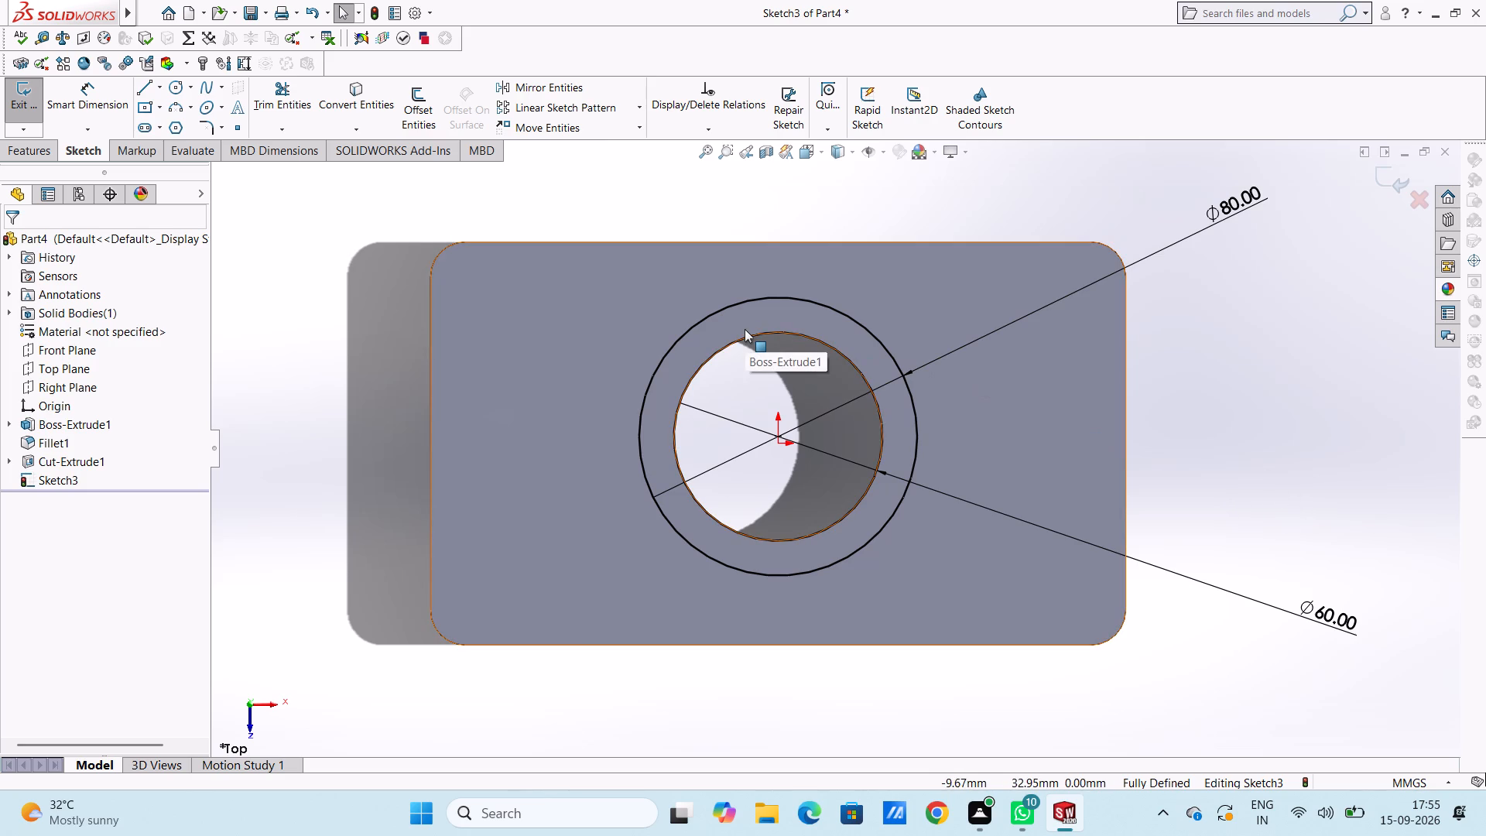
Sketch a vertical line about 116 mm long between the base's two long edges, about 76 mm to the right of the hole's centre.
{"action": "left_click", "coordinate": [148, 87]}
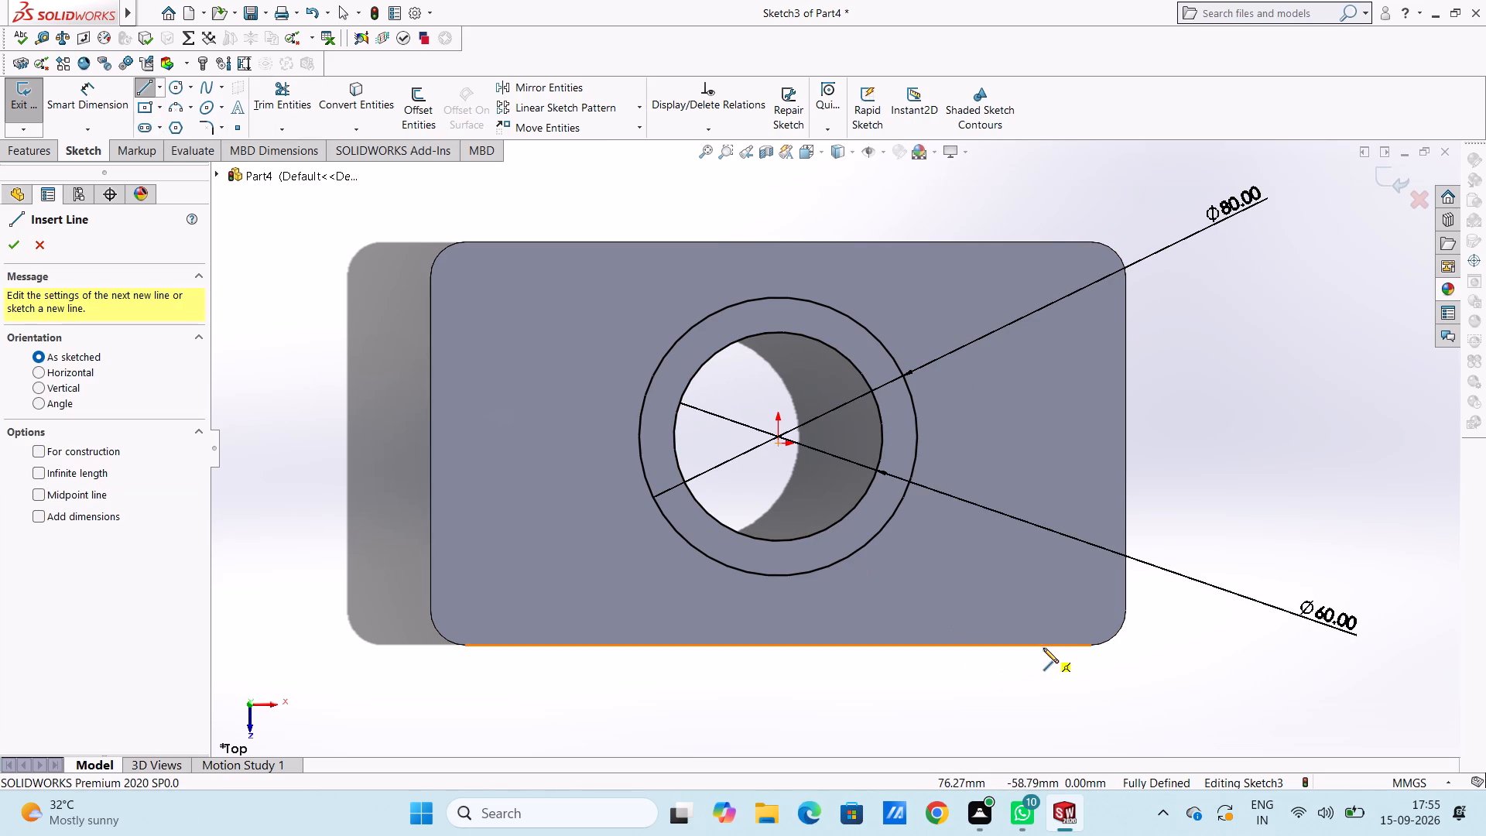
{"action": "left_click", "coordinate": [1043, 647]}
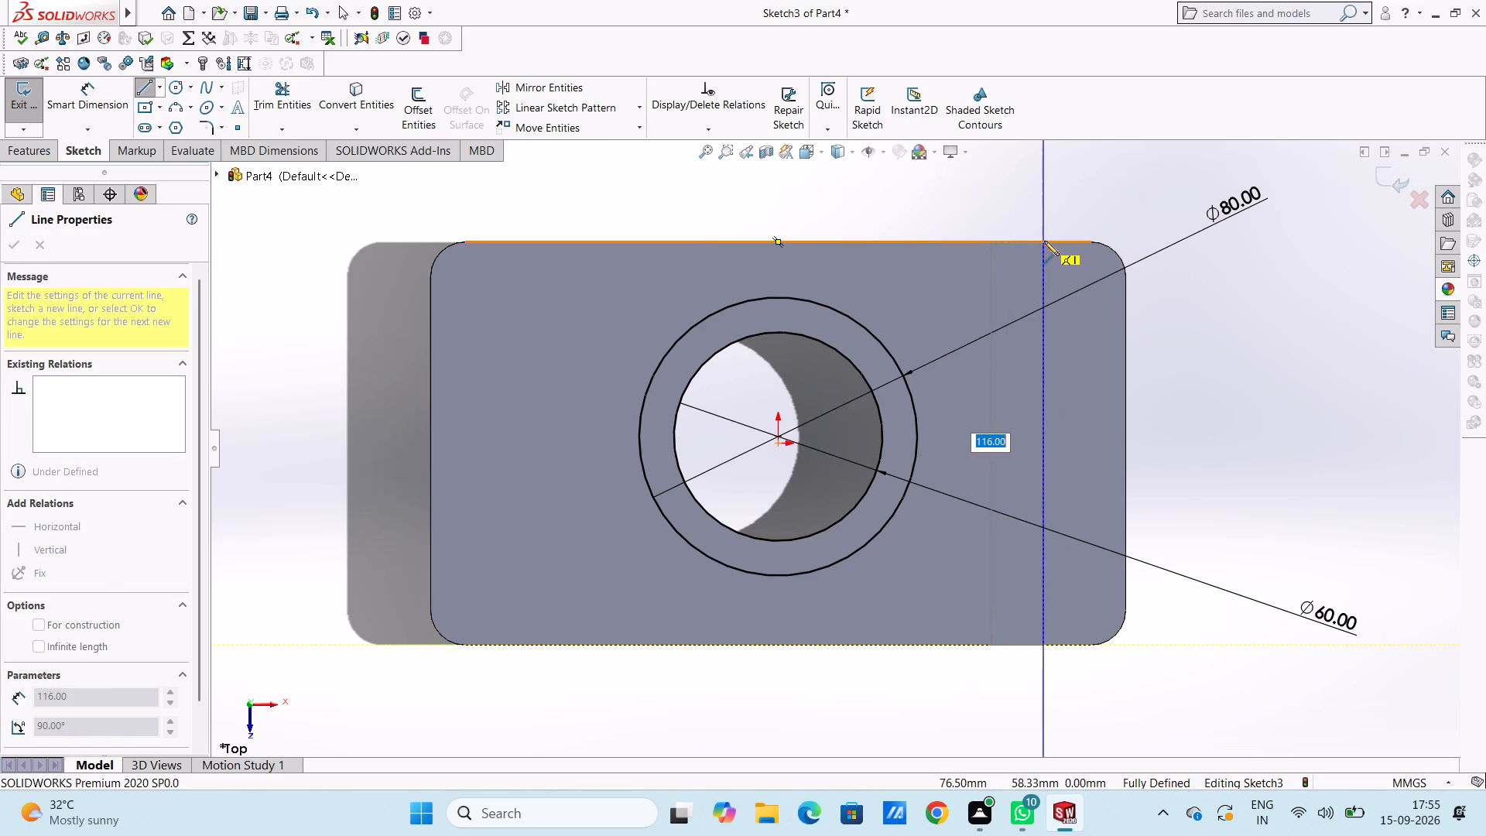
{"action": "left_click", "coordinate": [1044, 240]}
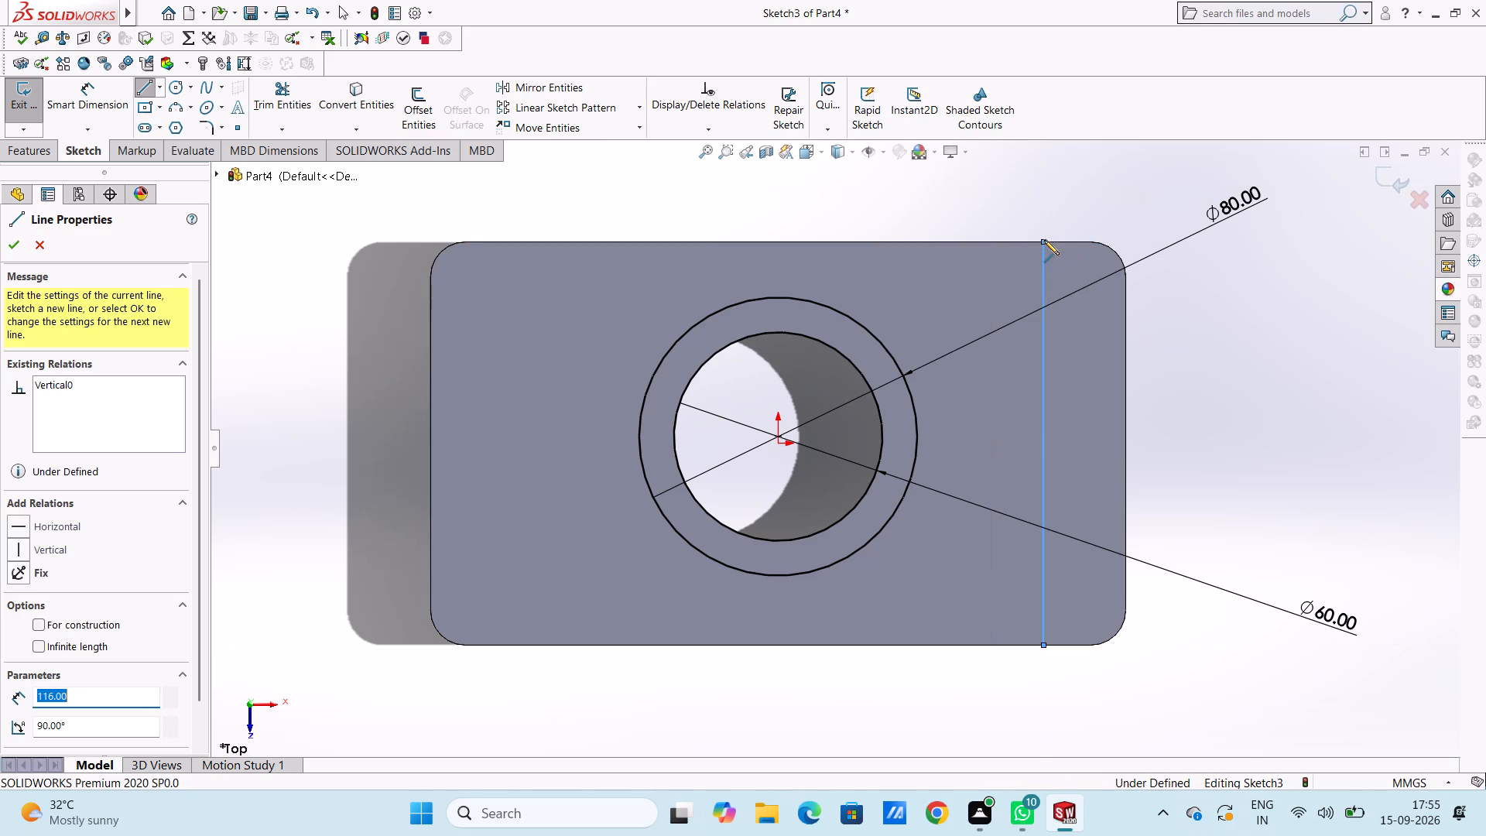
{"action": "key", "text": "Escape"}
{"action": "key", "text": "Escape"}
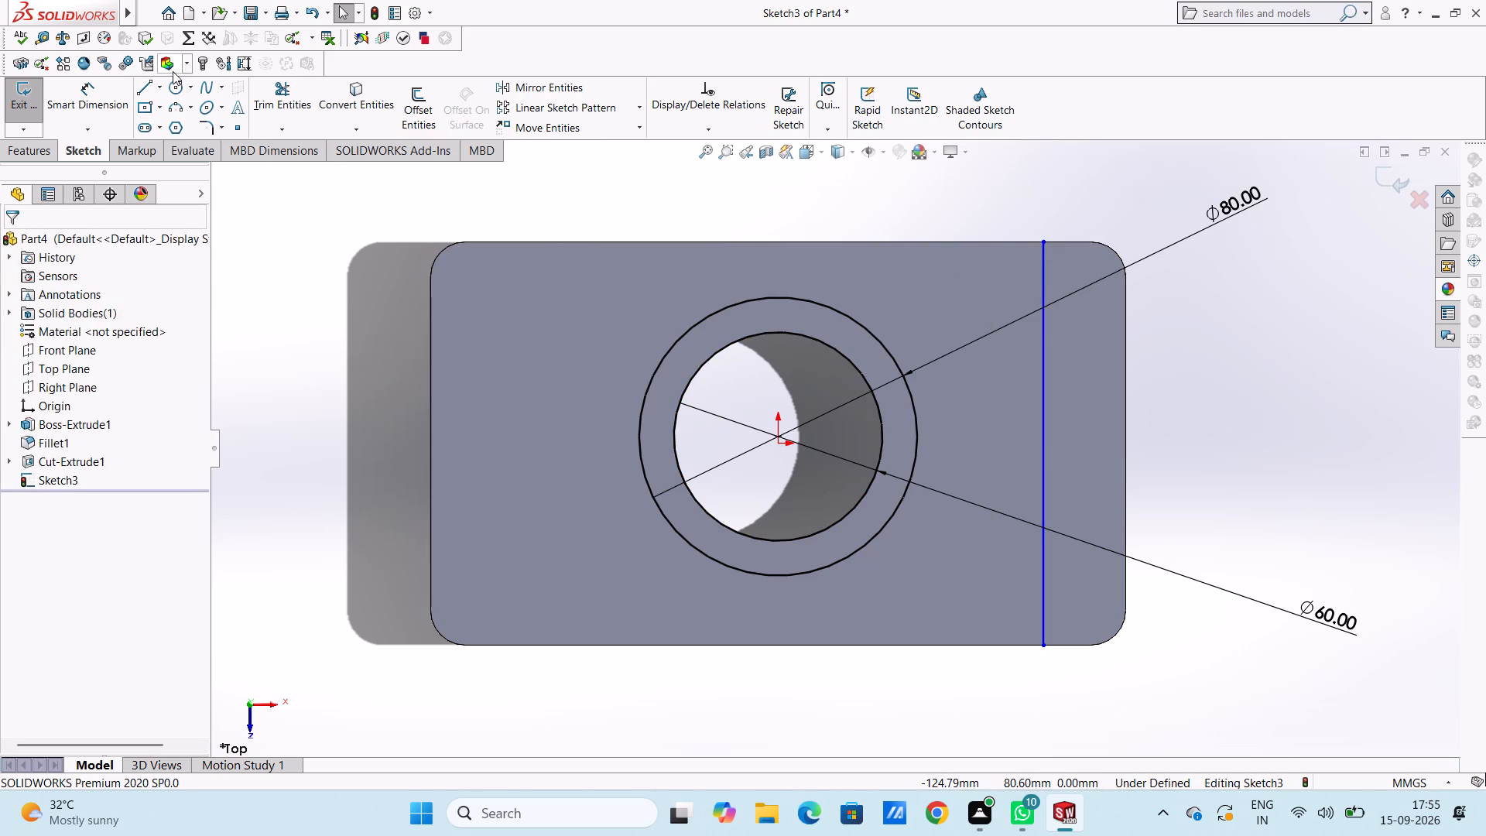
Dimension the distance from the hole's centre to the vertical line and set it to 71.6 mm.
{"action": "left_click", "coordinate": [101, 97]}
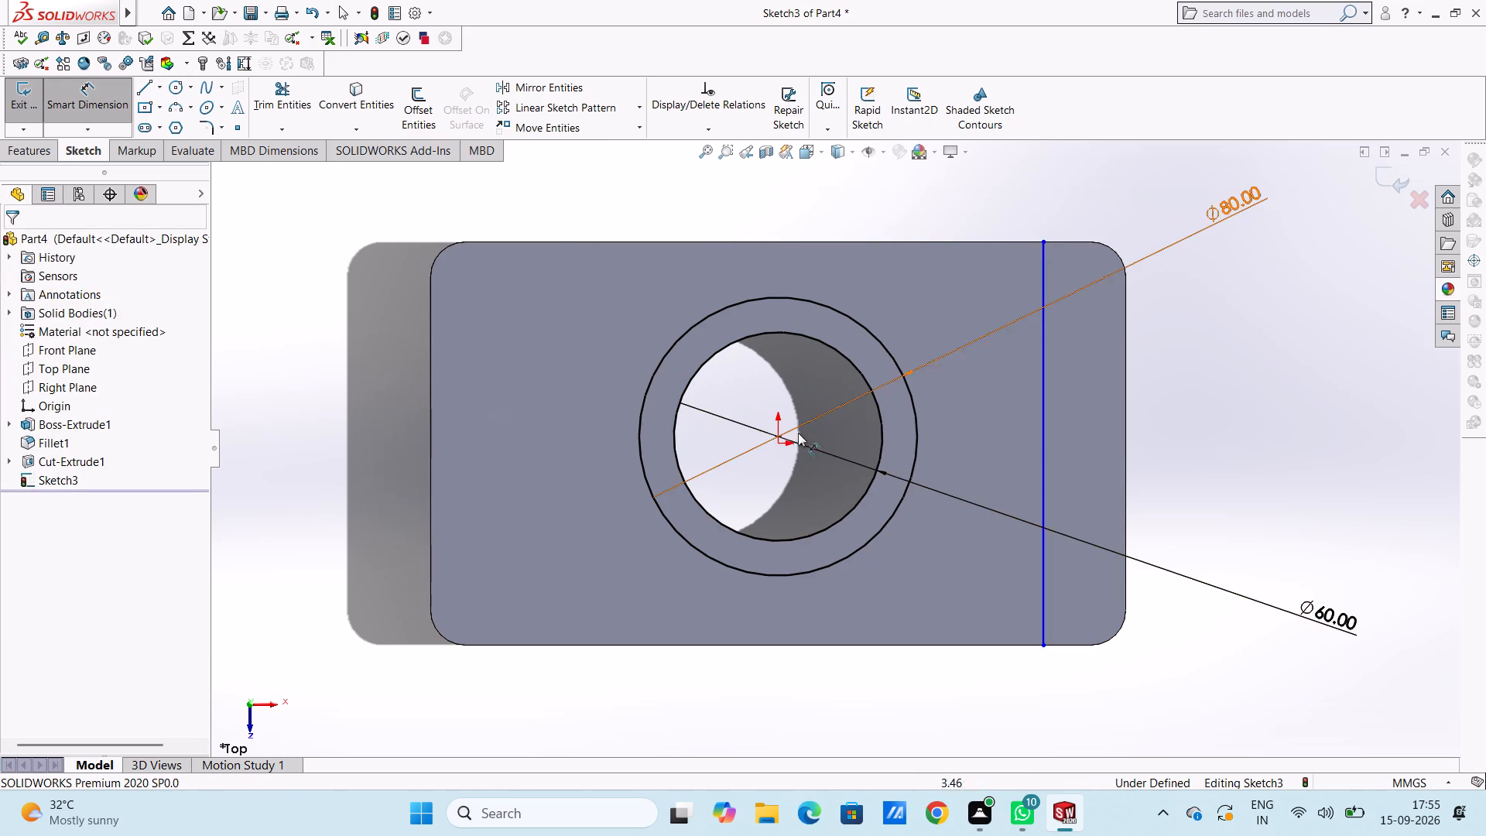
{"action": "left_click", "coordinate": [779, 437]}
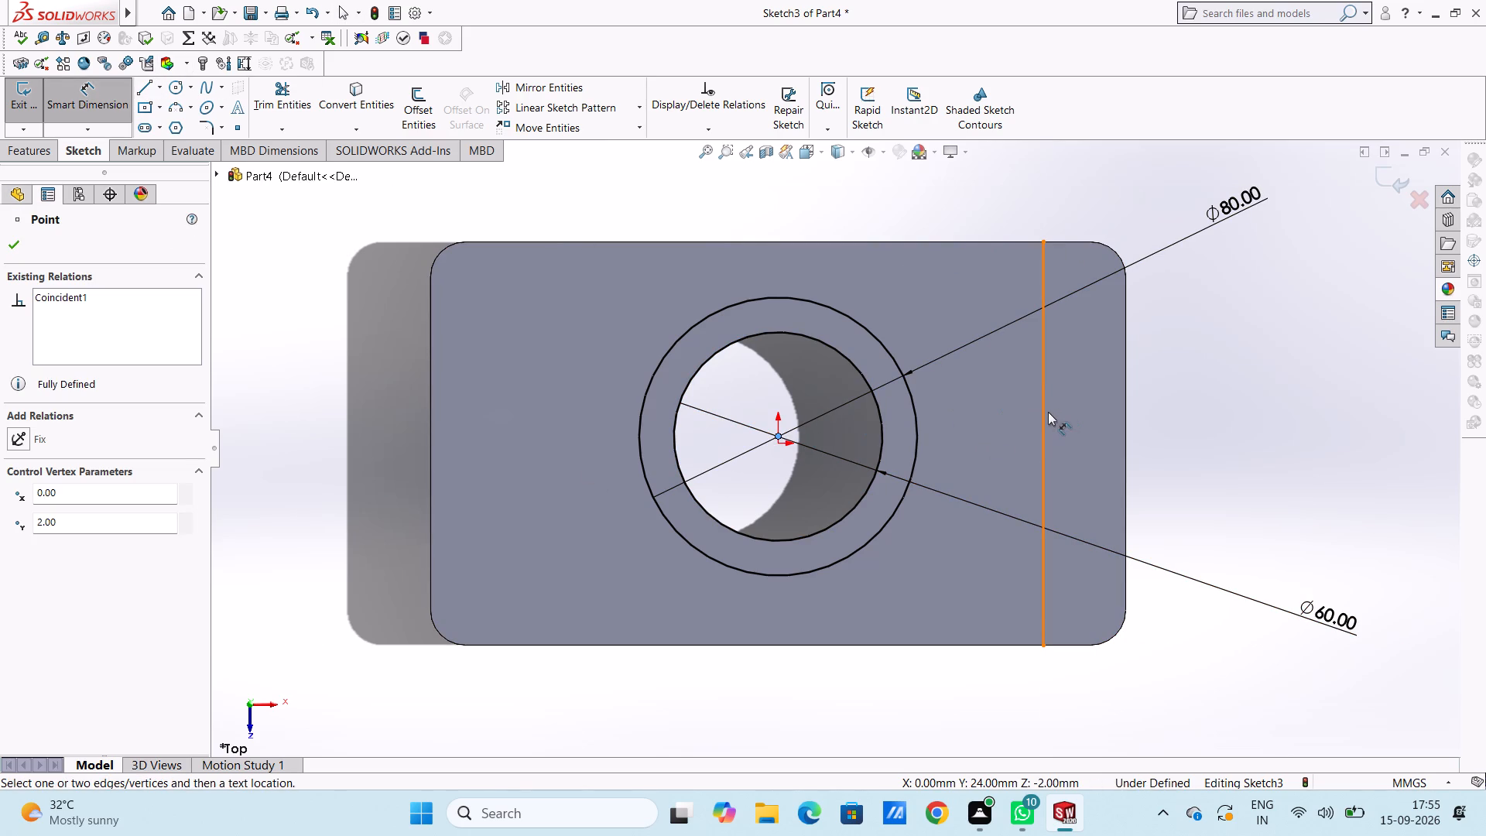
{"action": "left_click", "coordinate": [1045, 413]}
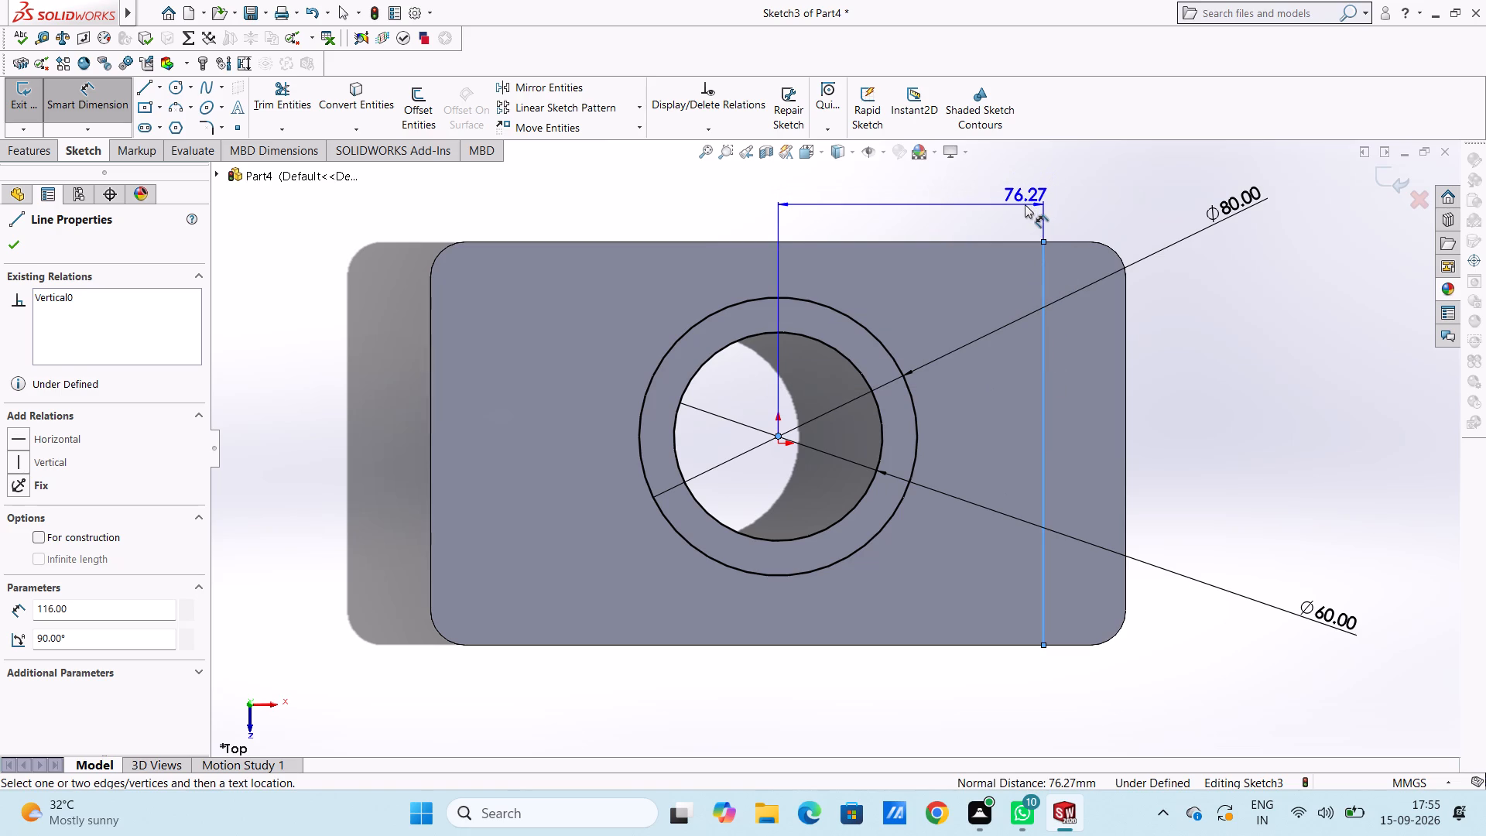
{"action": "left_click", "coordinate": [1025, 204]}
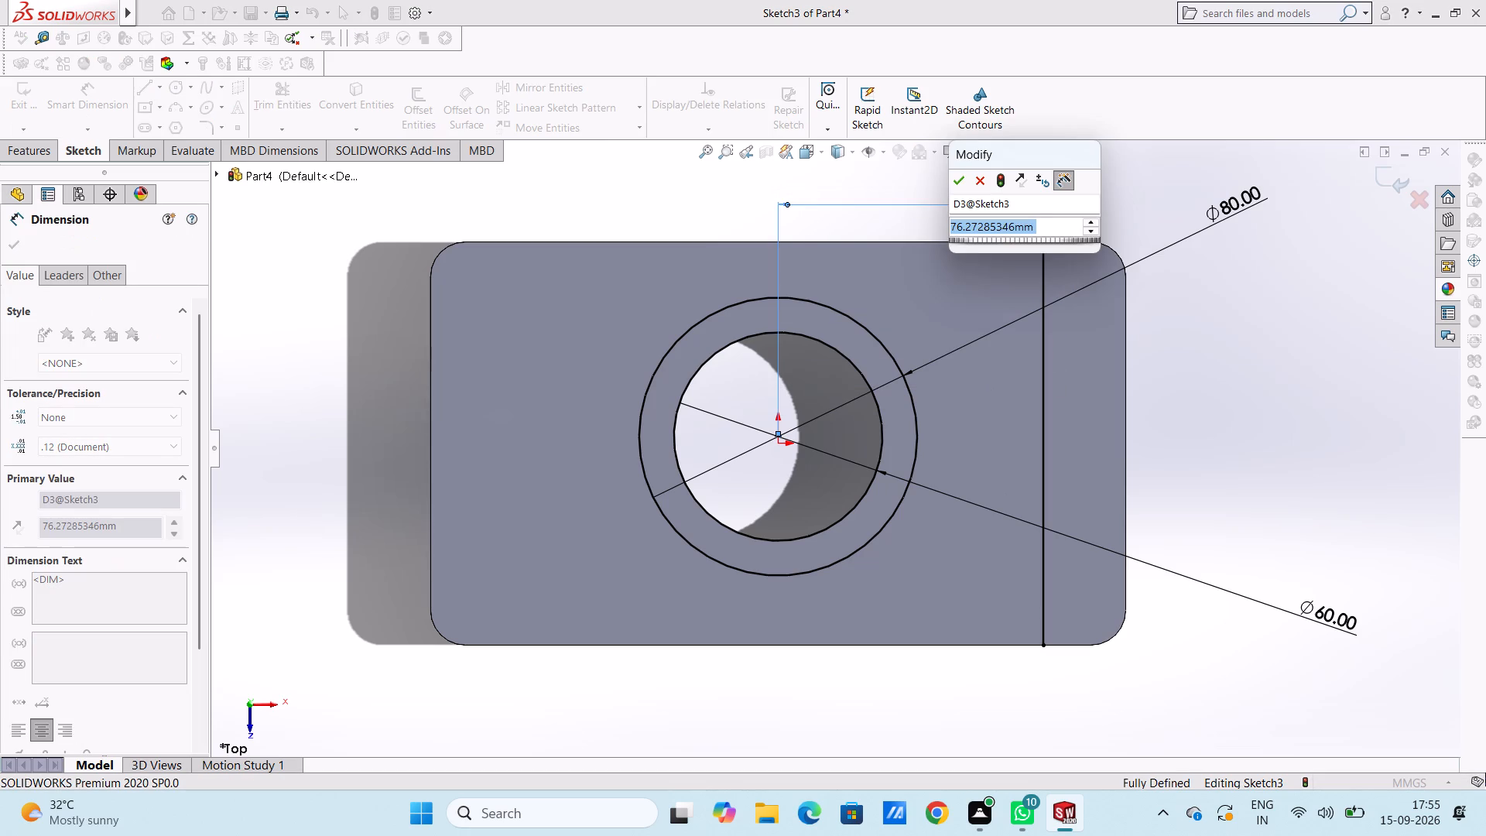
{"action": "type", "text": "71.6"}
{"action": "key", "text": "Return"}
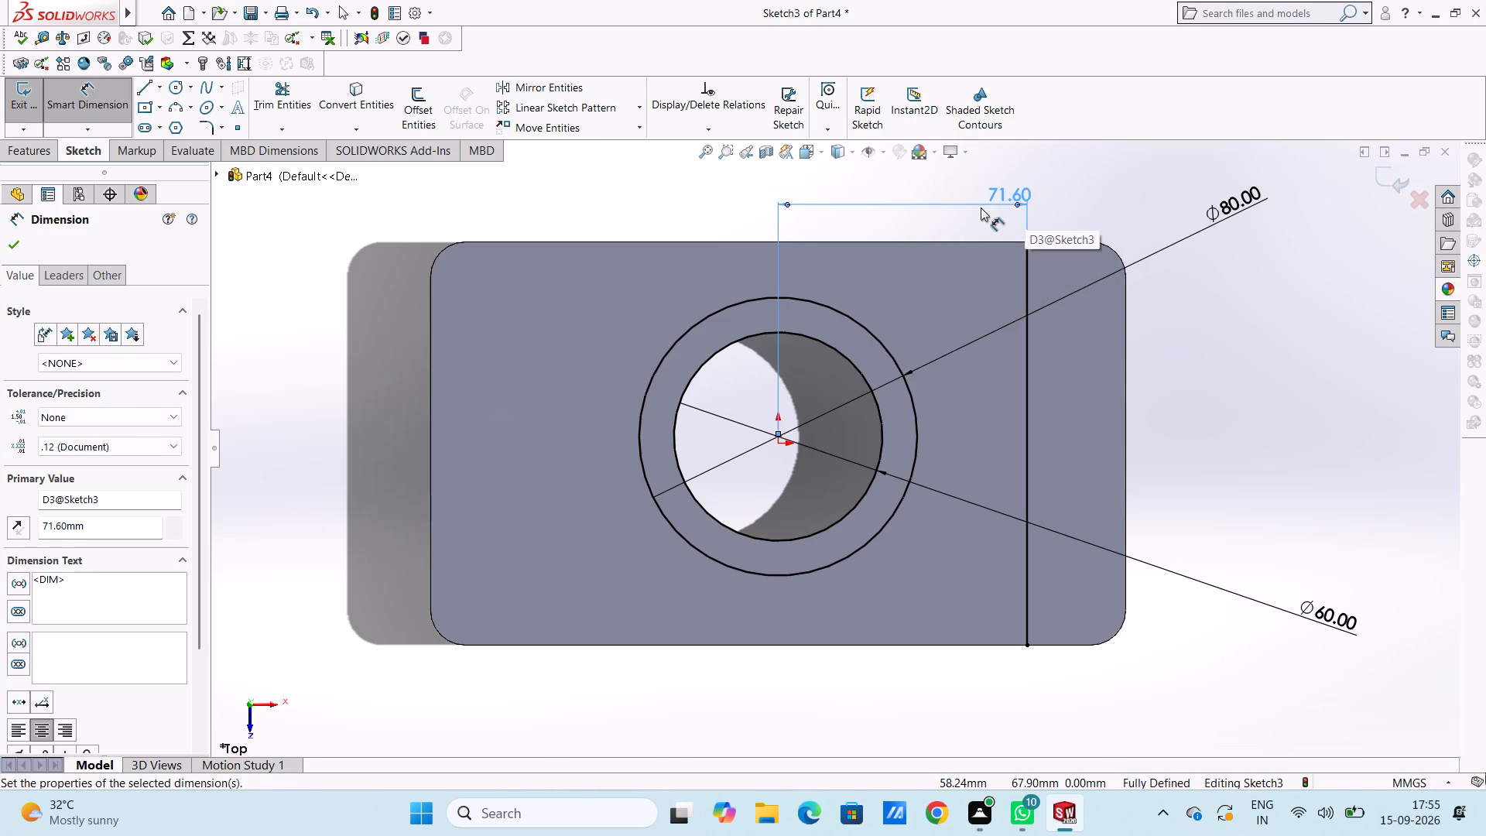
{"action": "left_click", "coordinate": [981, 211]}
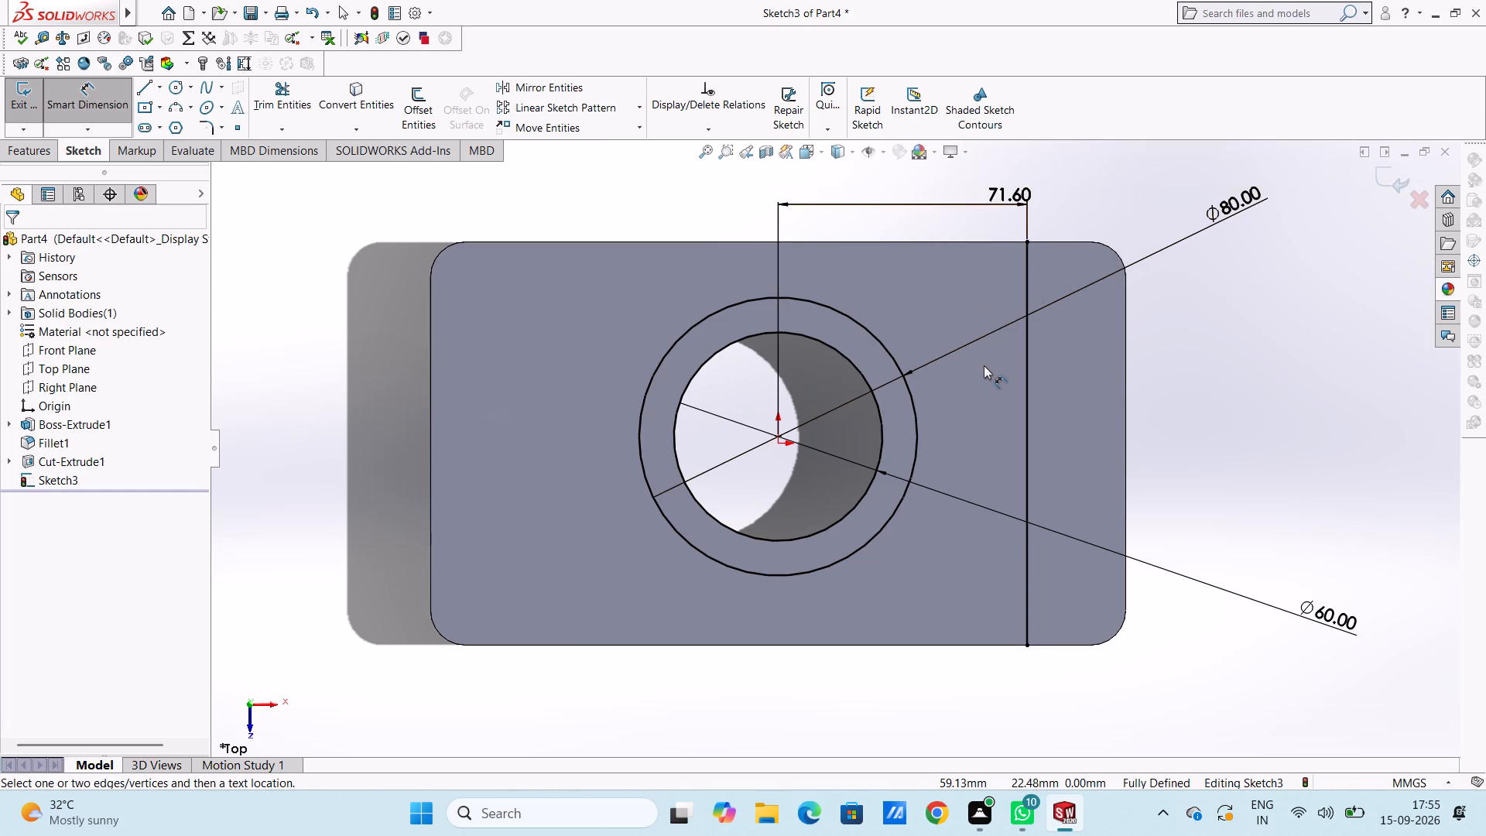
{"action": "scroll", "coordinate": [984, 365], "scroll_direction": "down", "scroll_amount": 1}
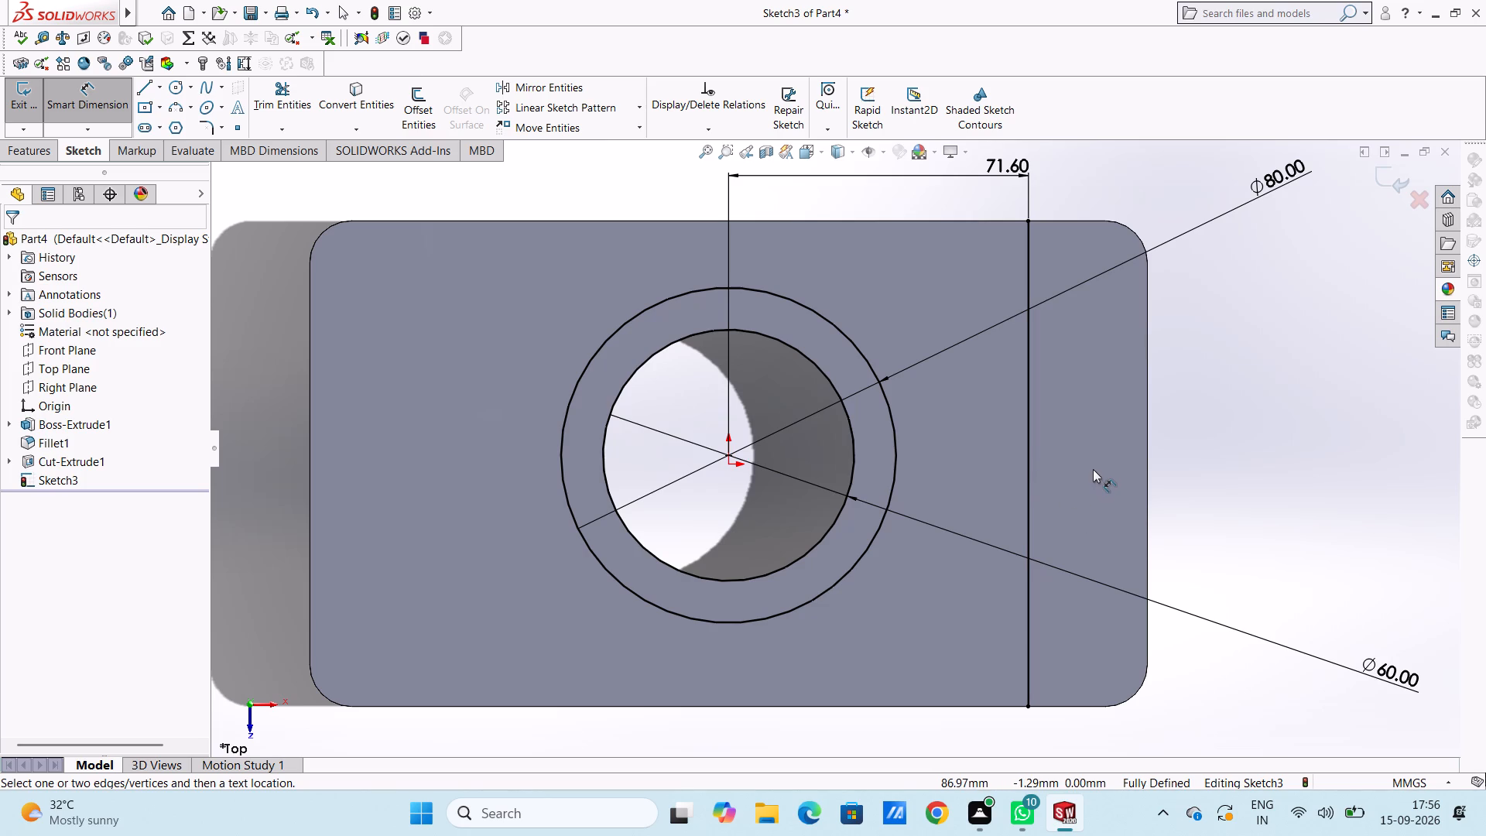
{"action": "key", "text": "Escape"}
{"action": "key", "text": "Escape"}
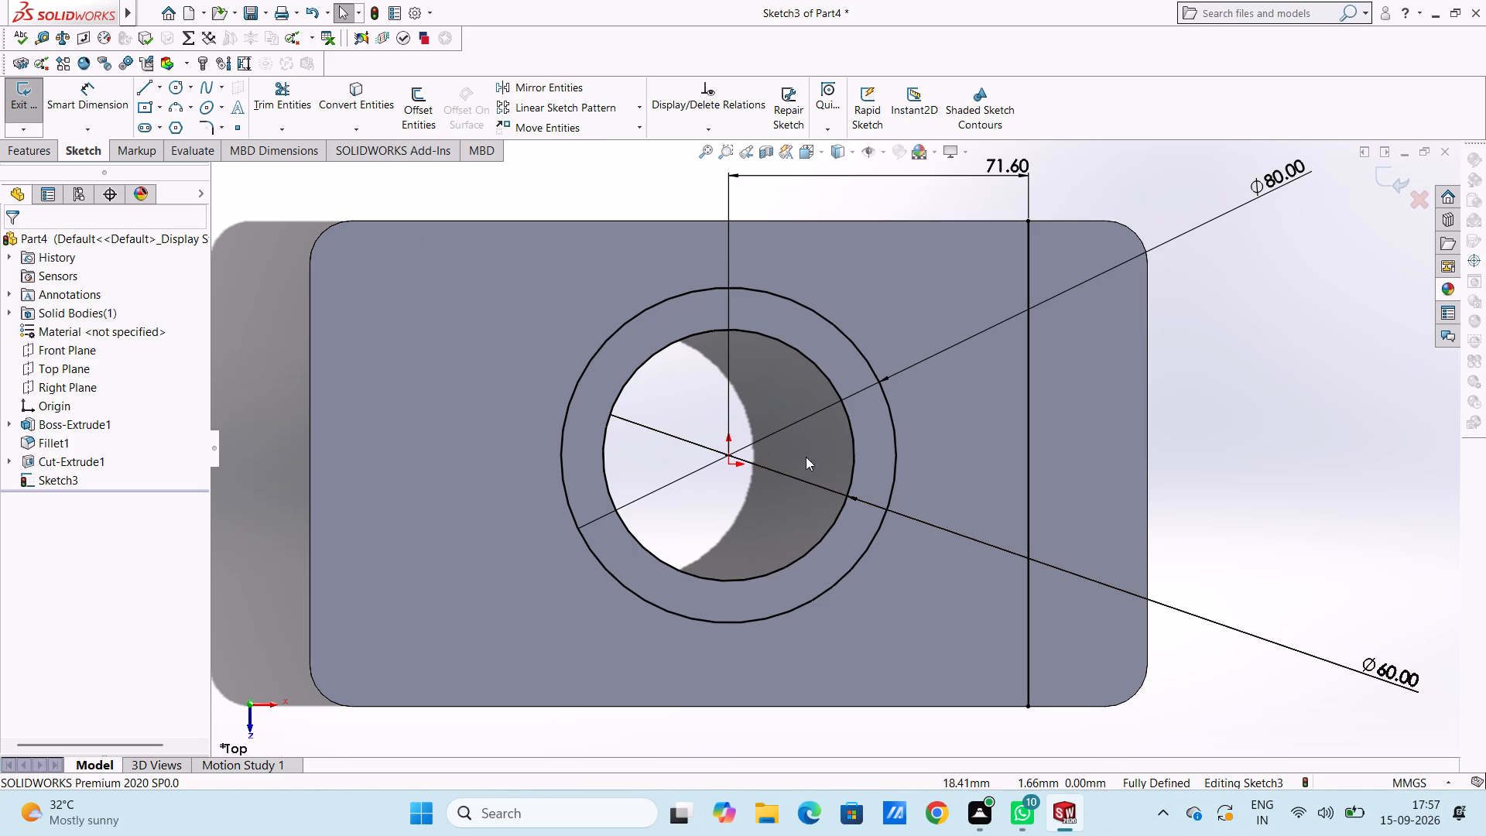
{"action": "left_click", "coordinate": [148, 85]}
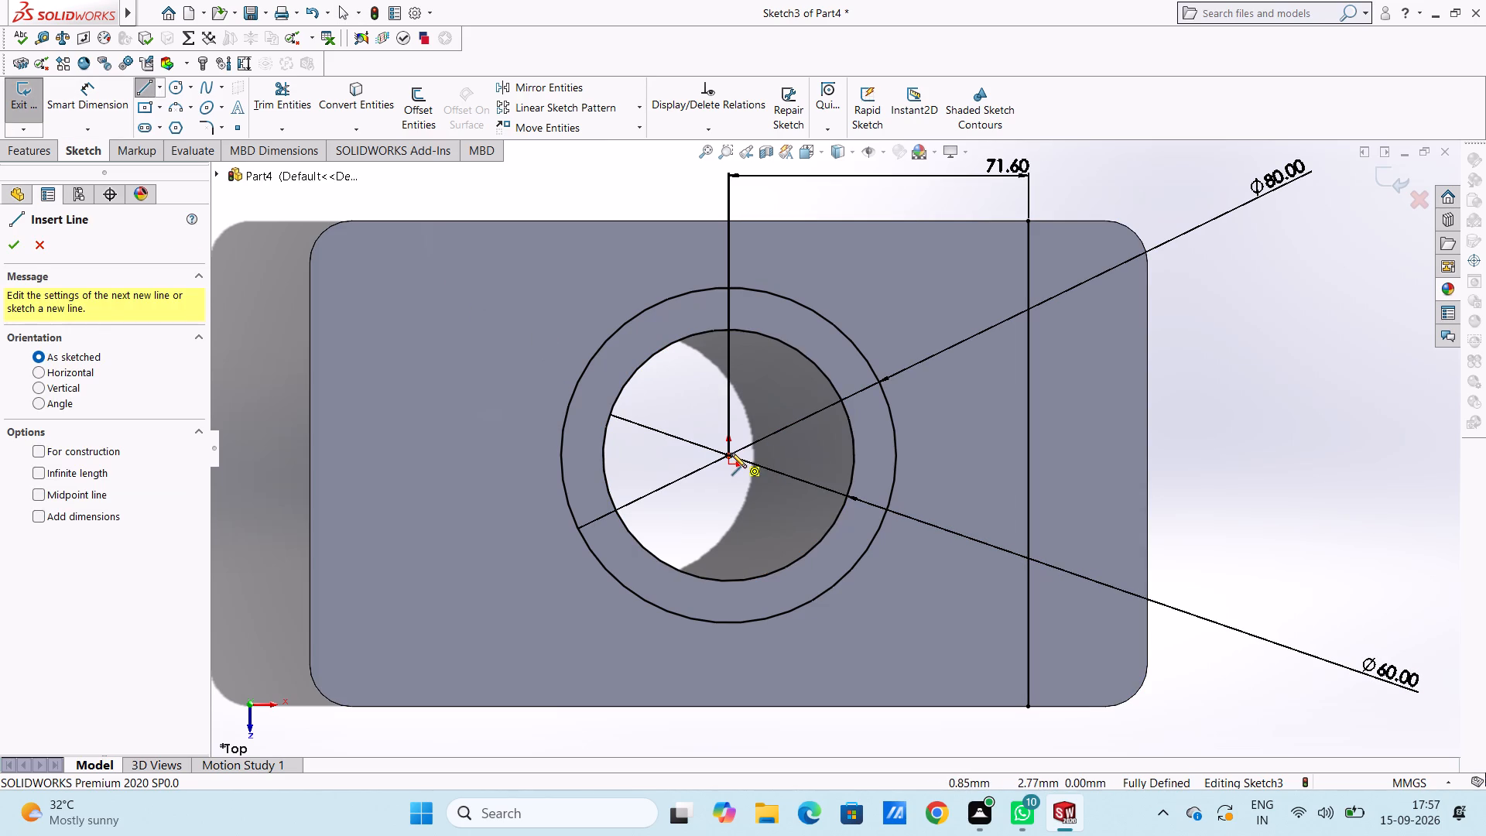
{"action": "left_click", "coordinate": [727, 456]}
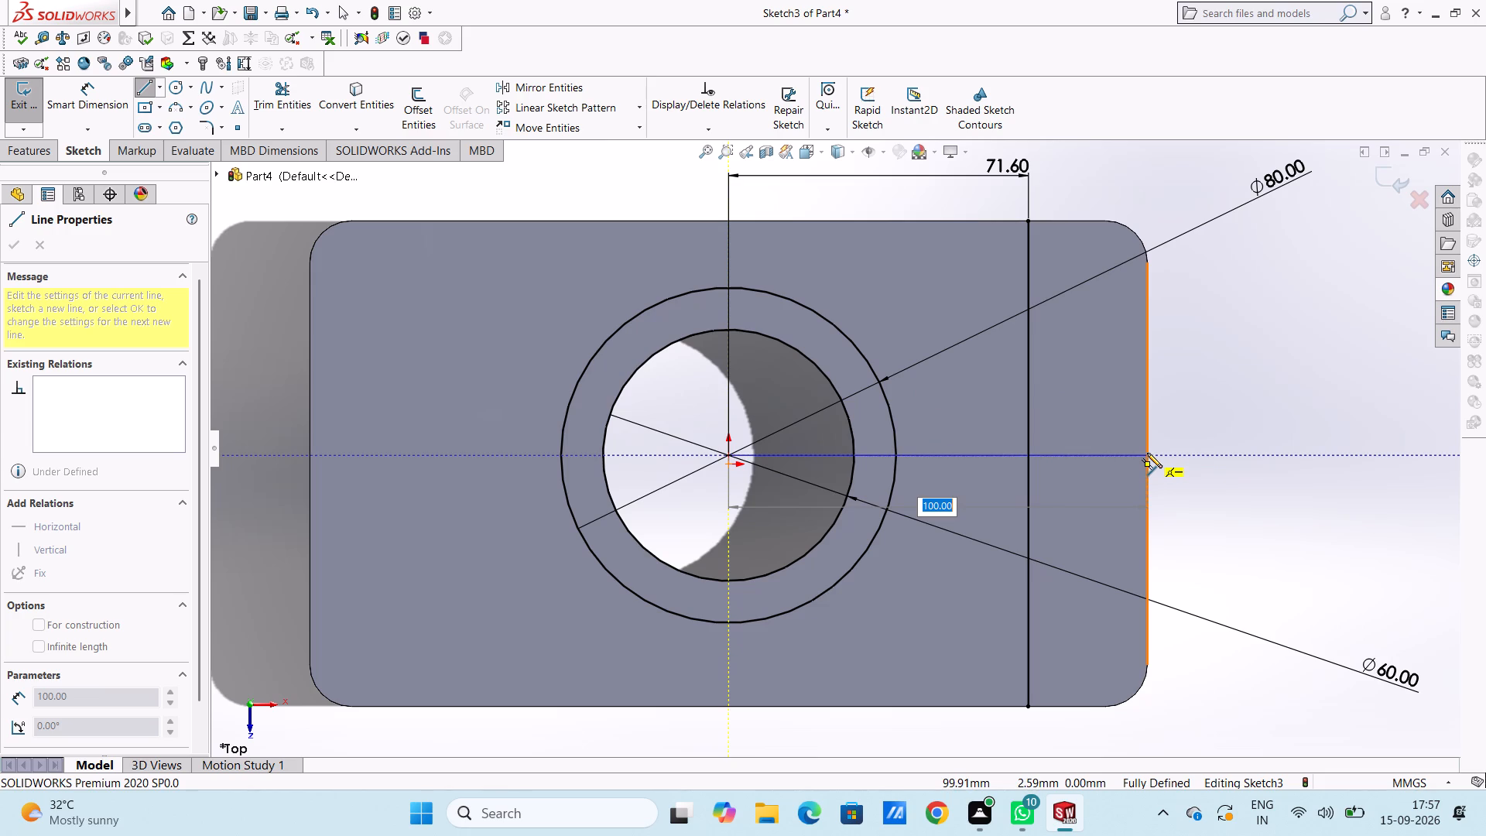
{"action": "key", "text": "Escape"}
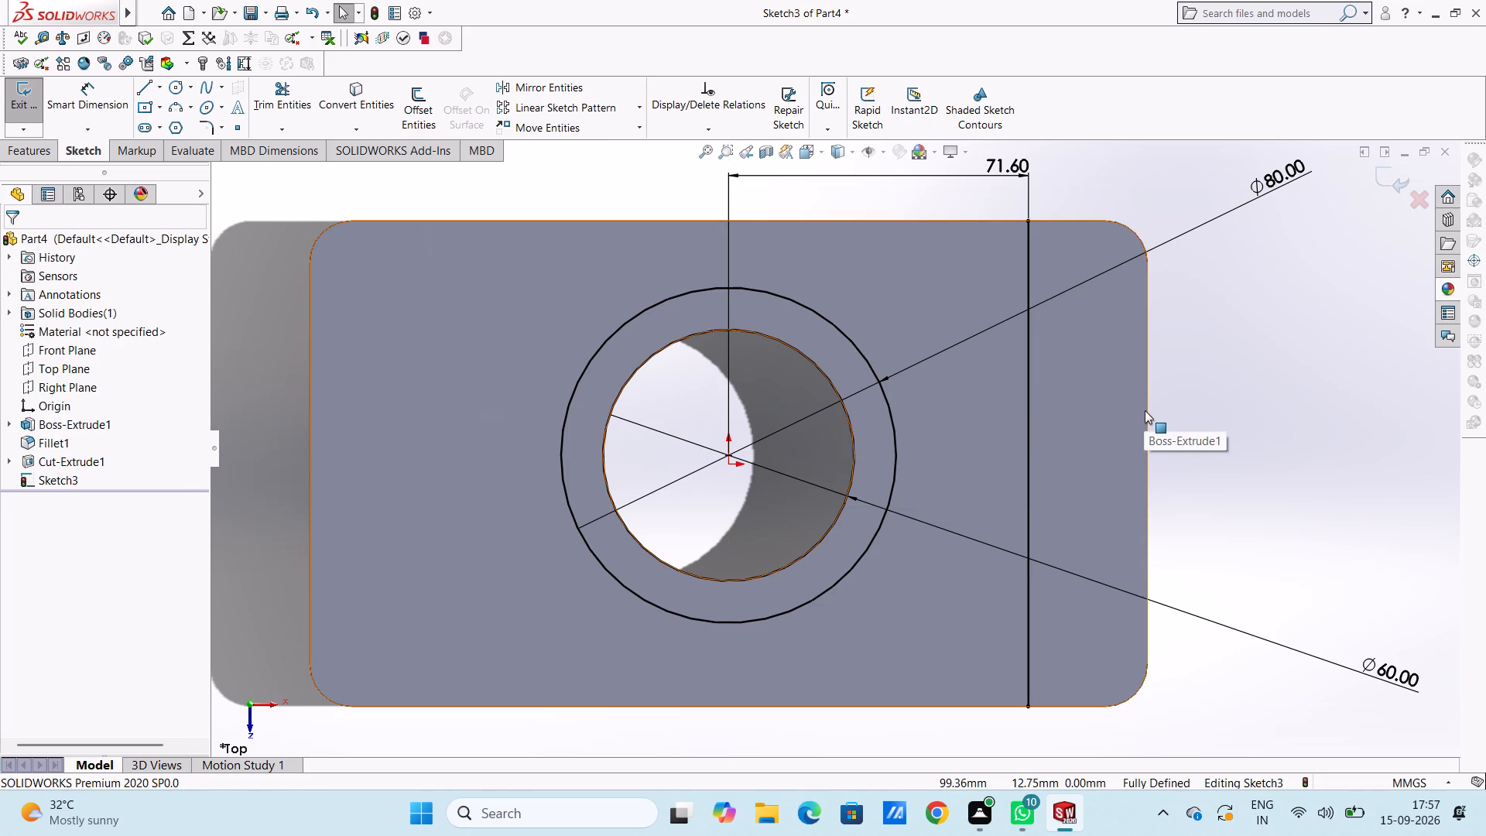
Sketch a horizontal line about 116.5 mm long from the hole's centre to beyond the base's right edge.
{"action": "left_click", "coordinate": [141, 81]}
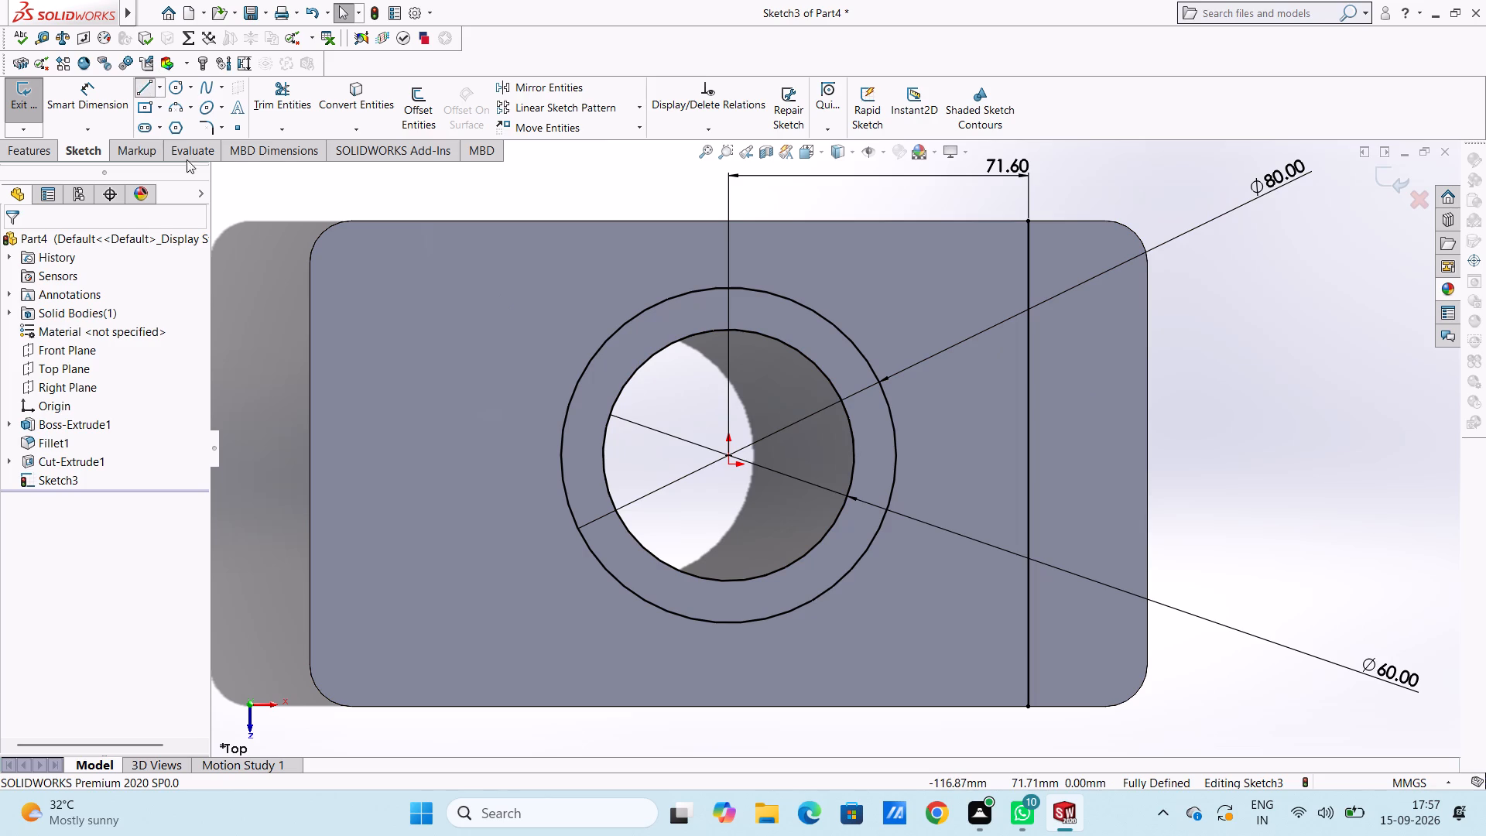
{"action": "left_click", "coordinate": [728, 455]}
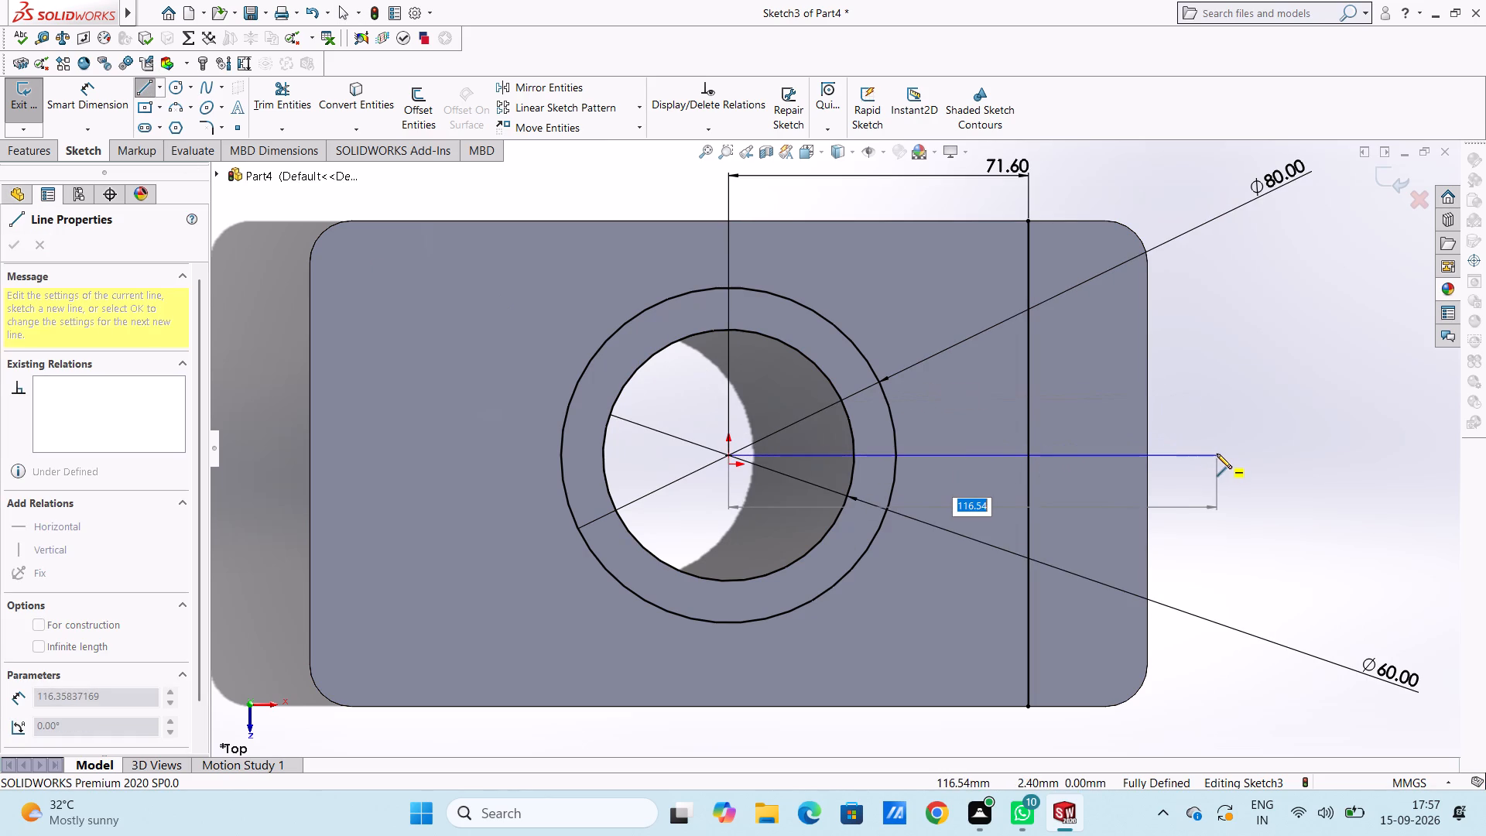
{"action": "left_click", "coordinate": [1217, 454]}
{"action": "key", "text": "Escape"}
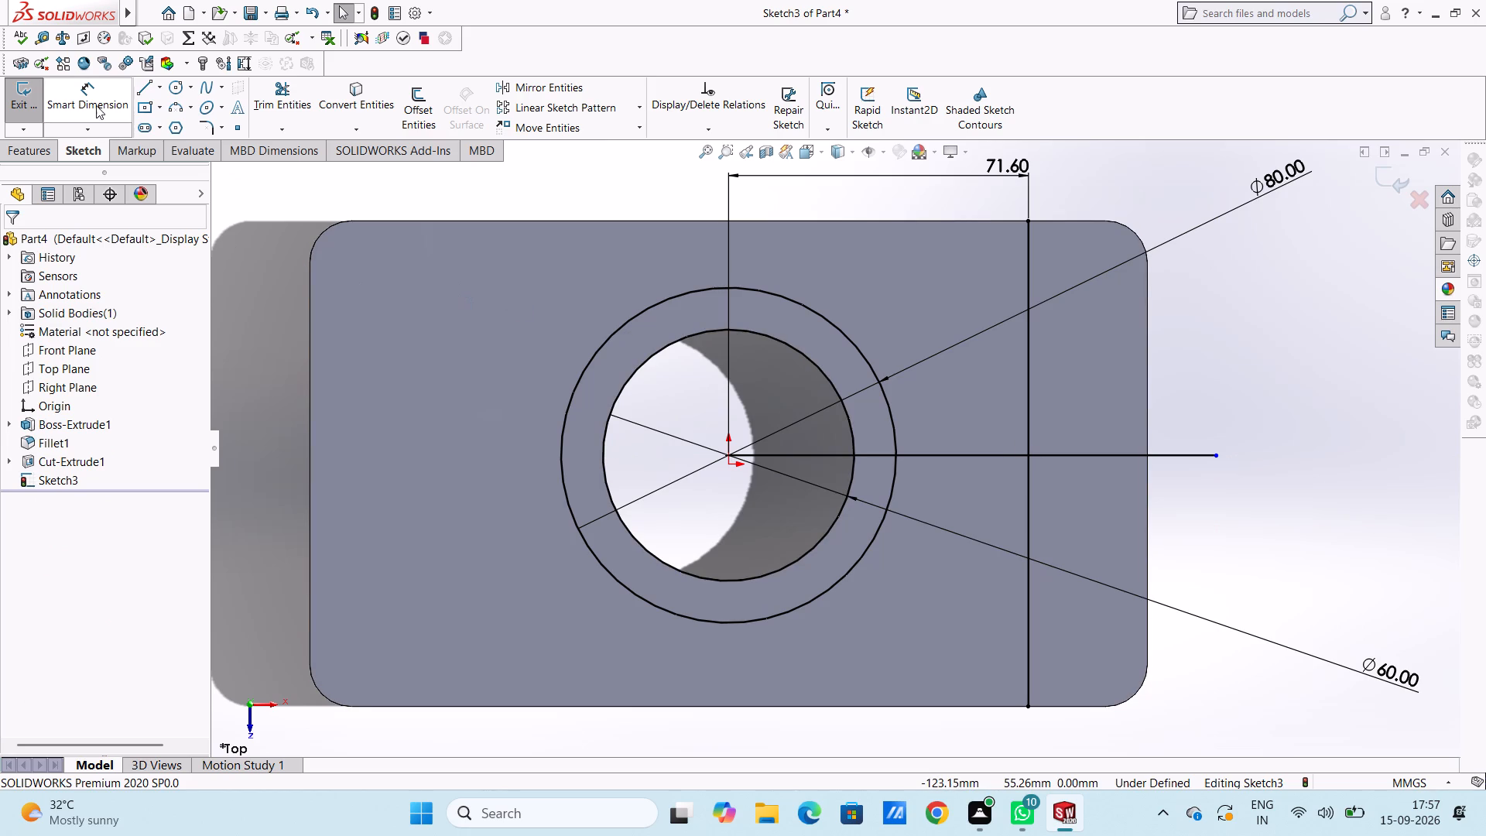
Sketch an angled line about 101 mm long from the hole's centre to the centre of the base's upper-right corner fillet, at about 27°.
{"action": "left_click", "coordinate": [149, 86]}
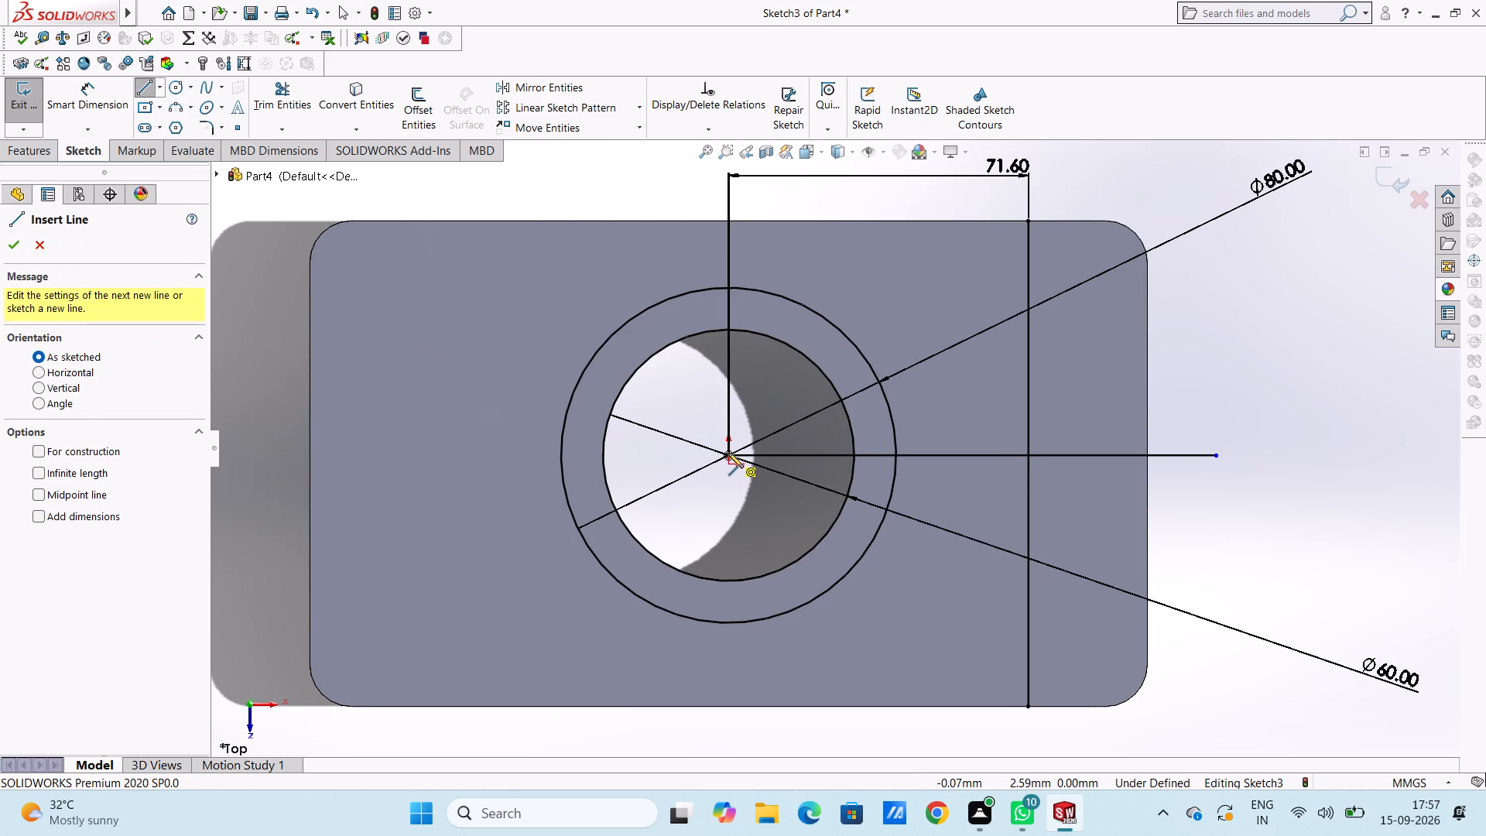
{"action": "left_click", "coordinate": [728, 453]}
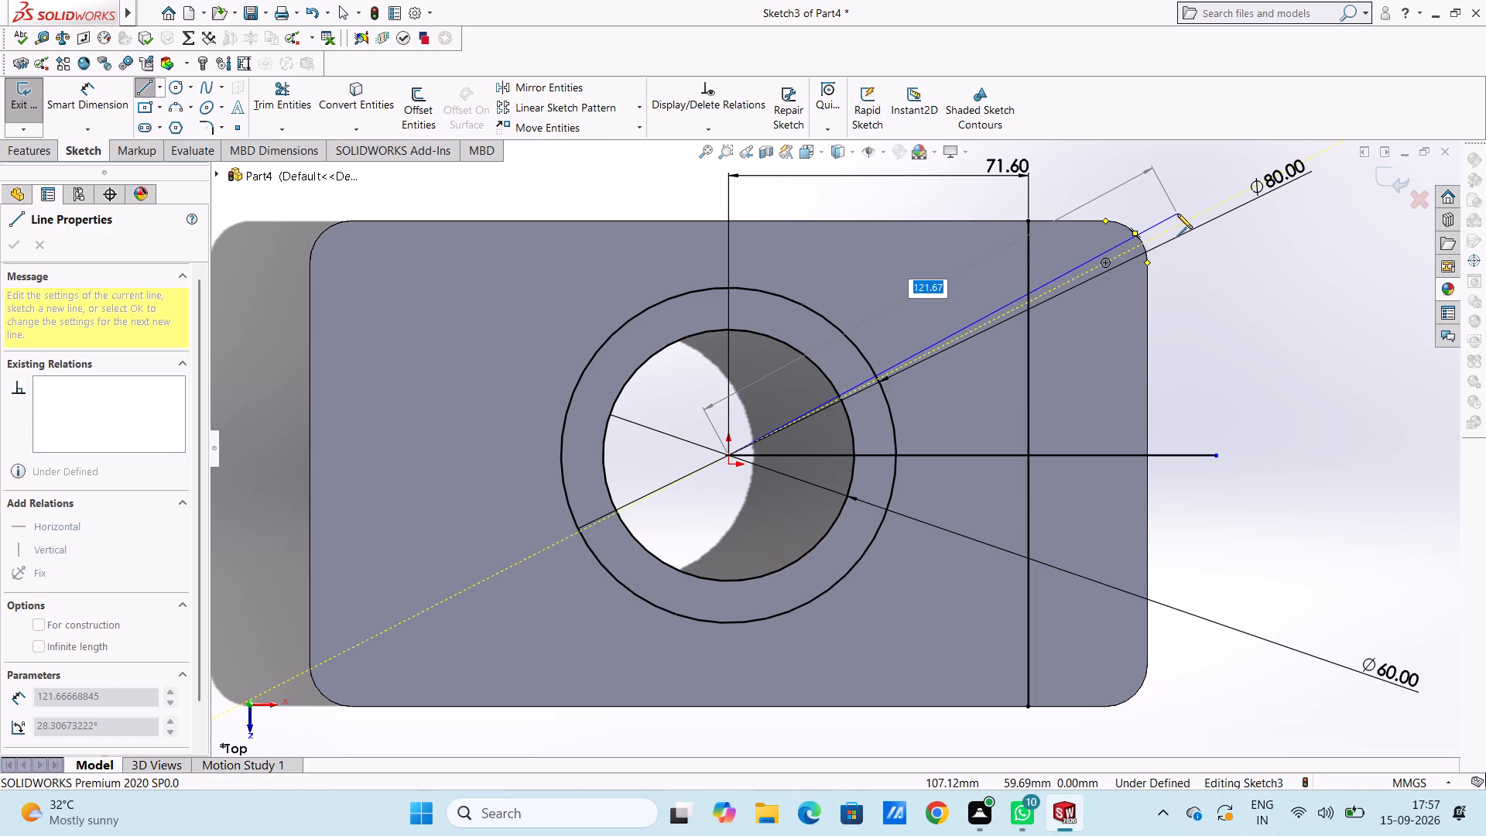
{"action": "left_click", "coordinate": [1104, 264]}
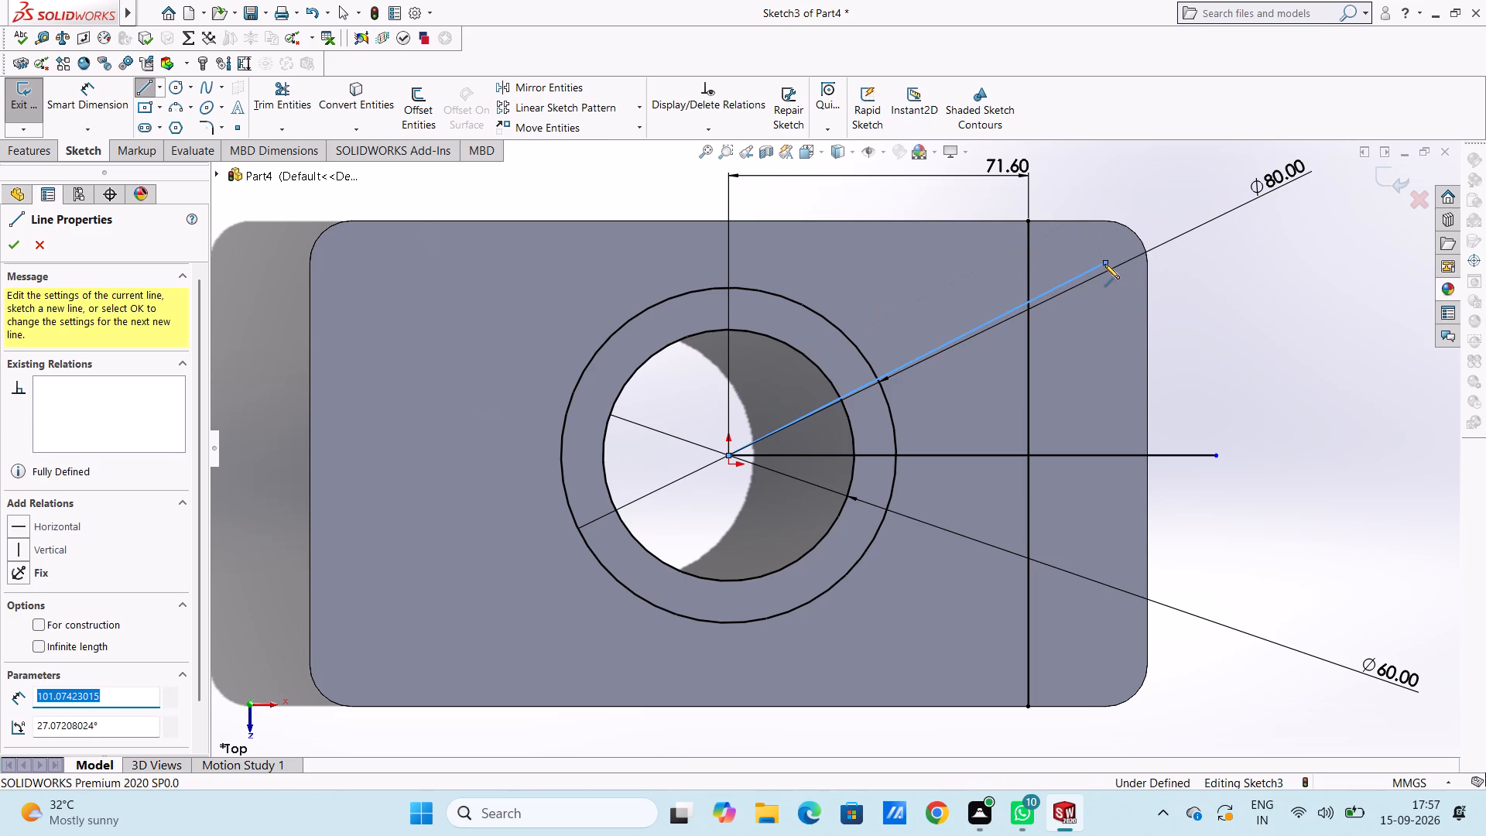
{"action": "key", "text": "Escape"}
{"action": "key", "text": "Escape"}
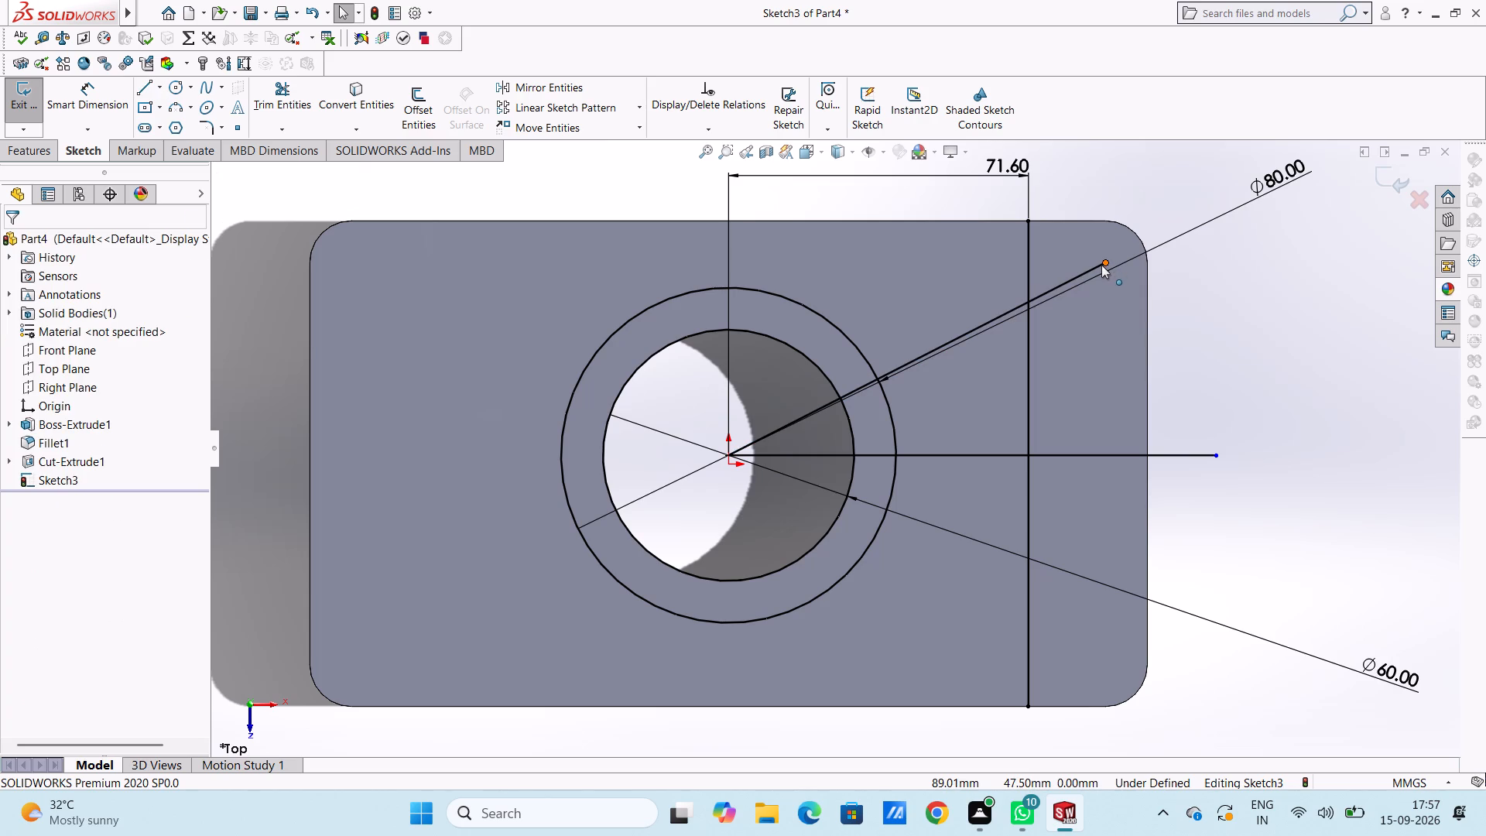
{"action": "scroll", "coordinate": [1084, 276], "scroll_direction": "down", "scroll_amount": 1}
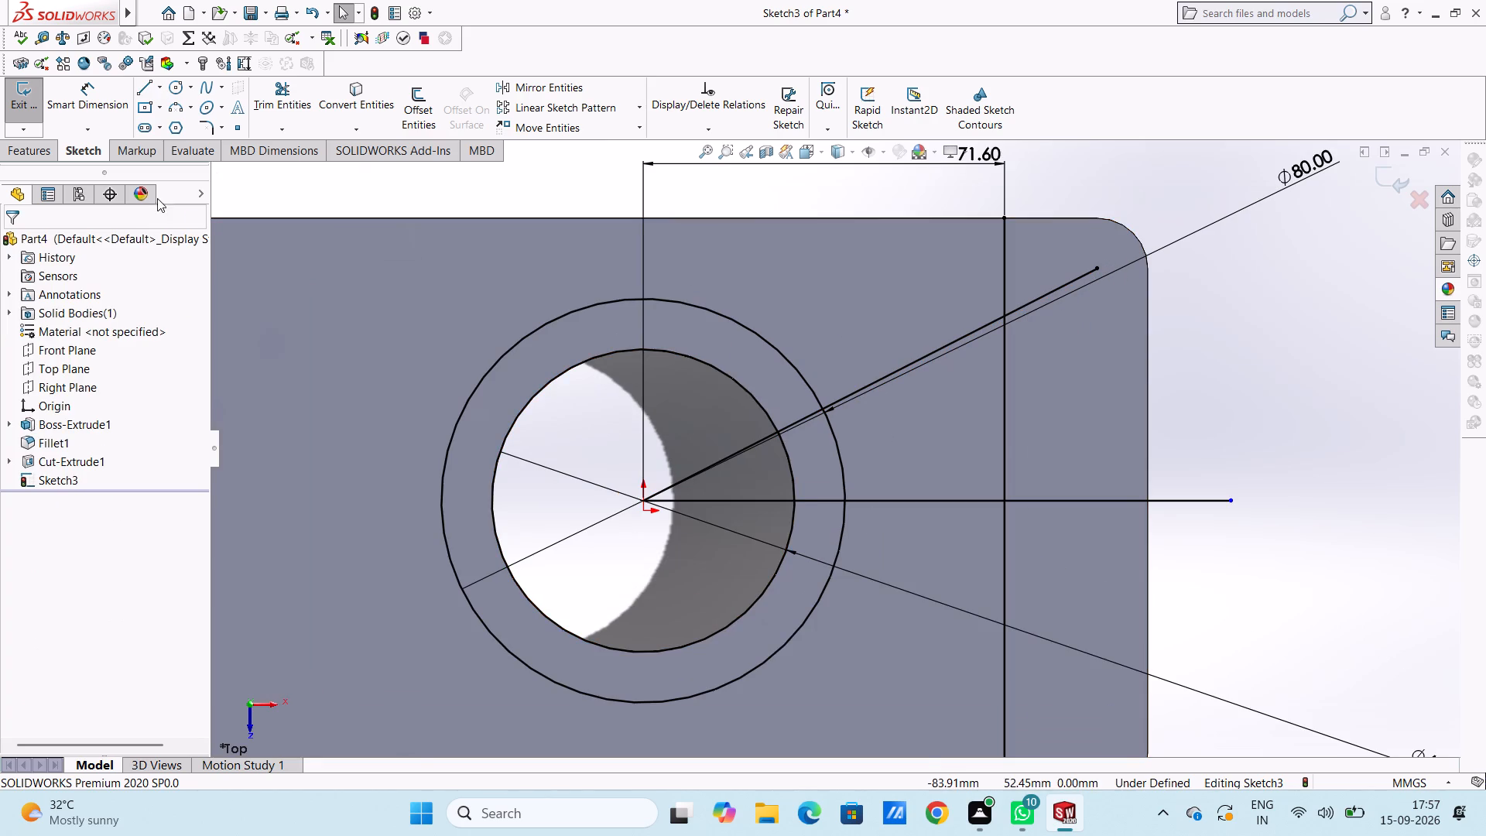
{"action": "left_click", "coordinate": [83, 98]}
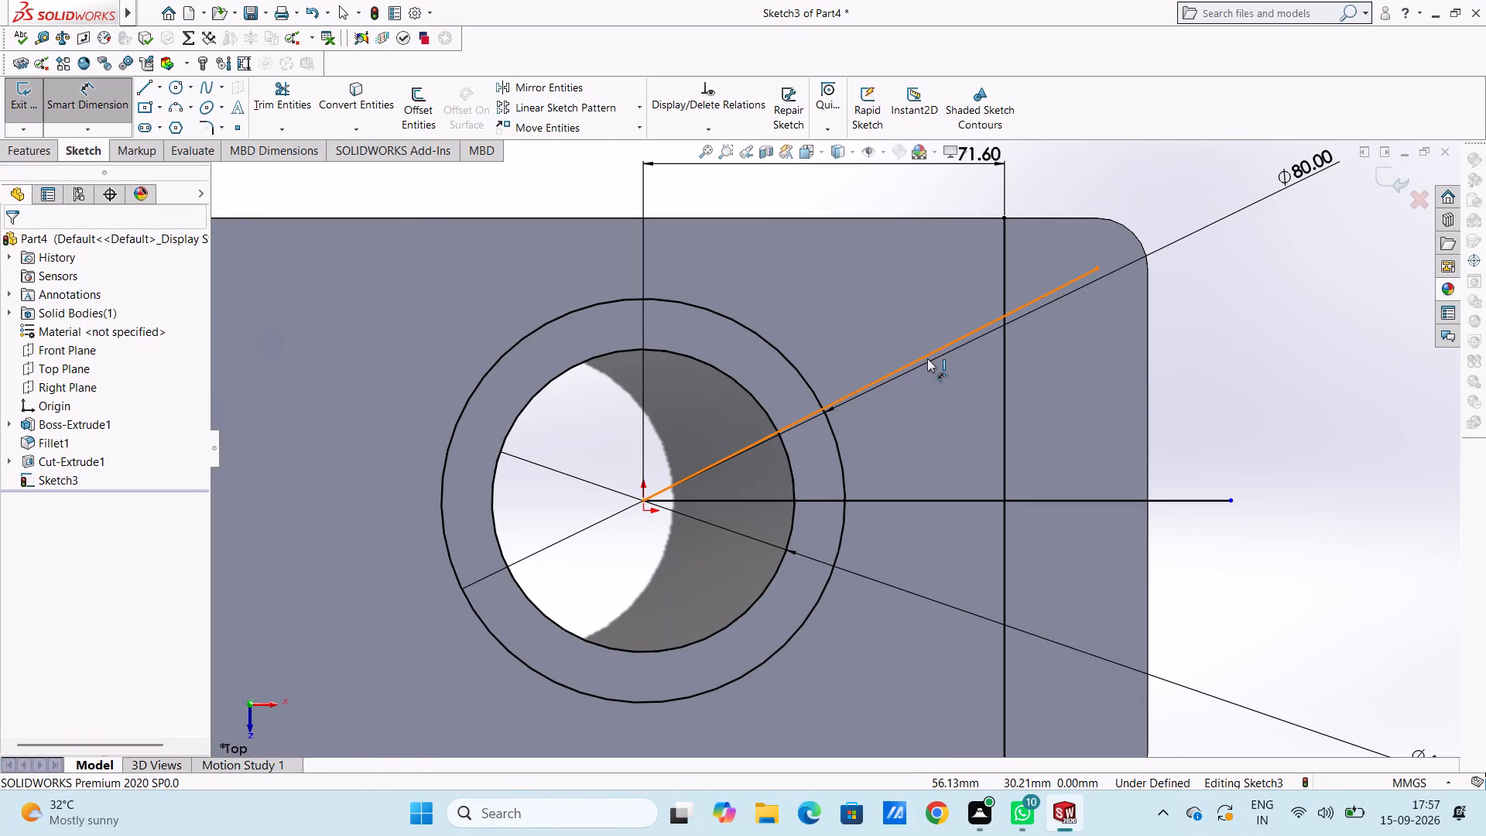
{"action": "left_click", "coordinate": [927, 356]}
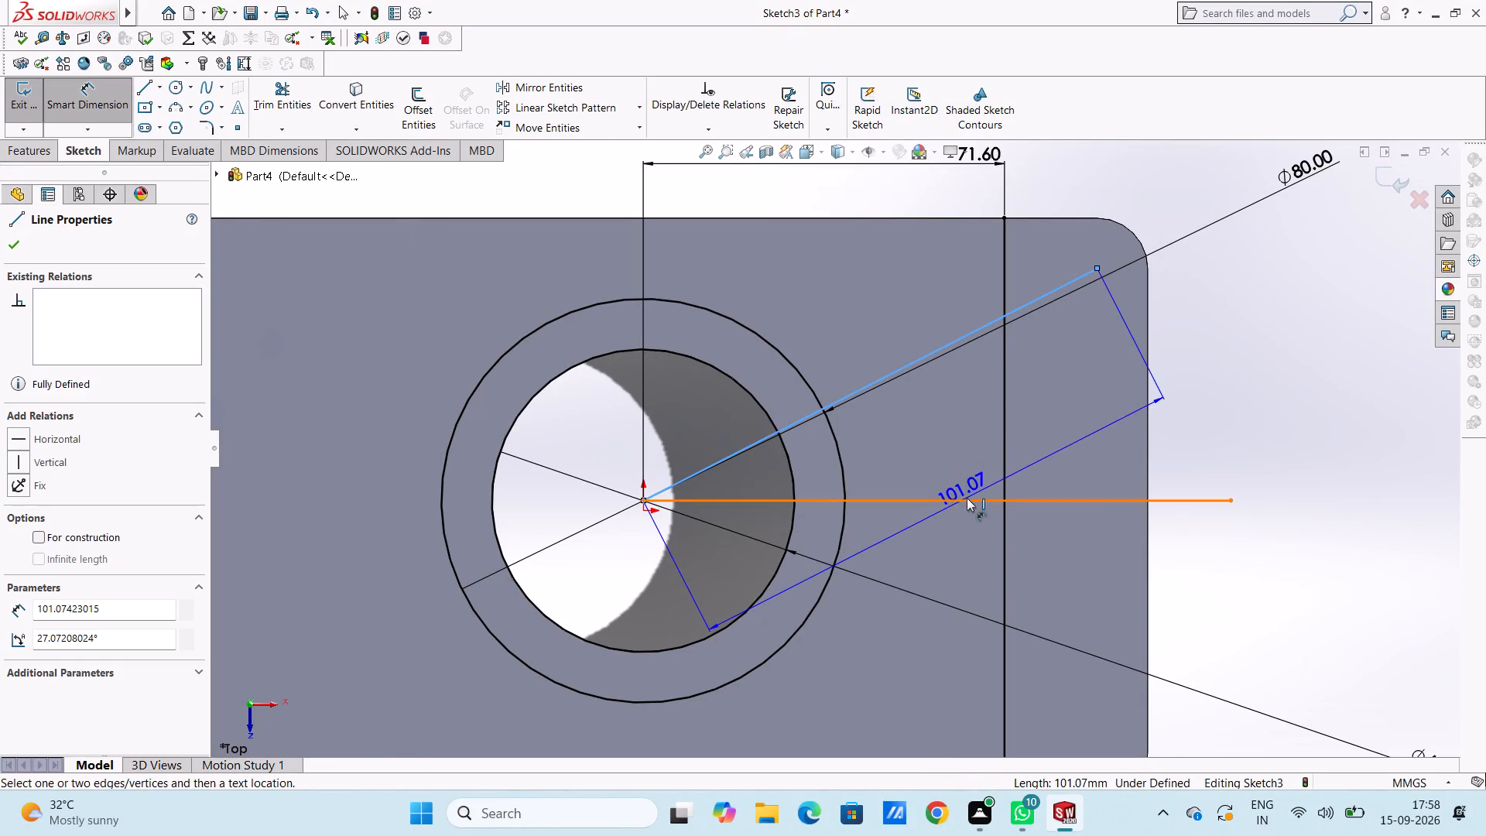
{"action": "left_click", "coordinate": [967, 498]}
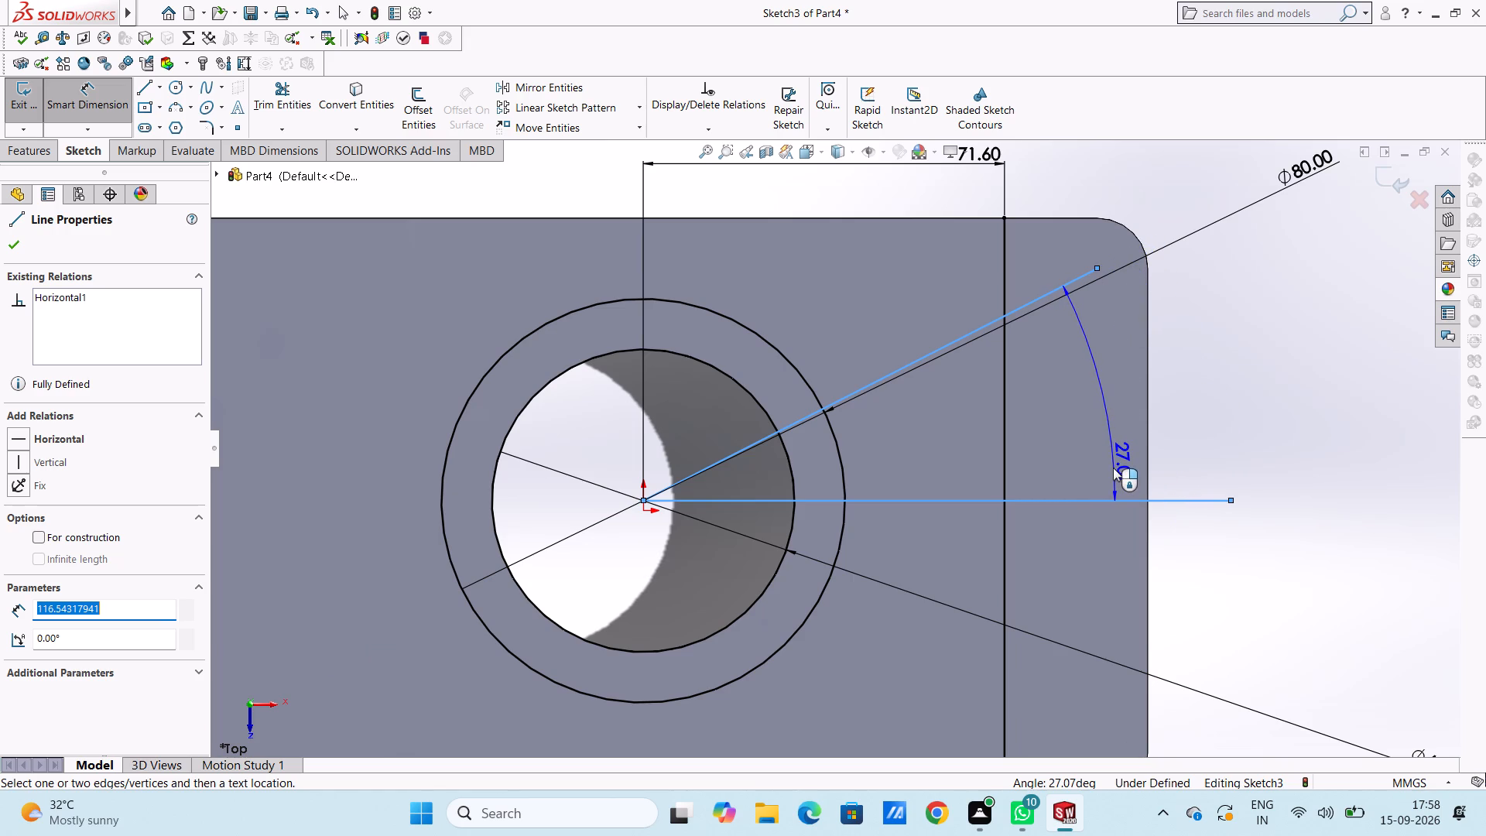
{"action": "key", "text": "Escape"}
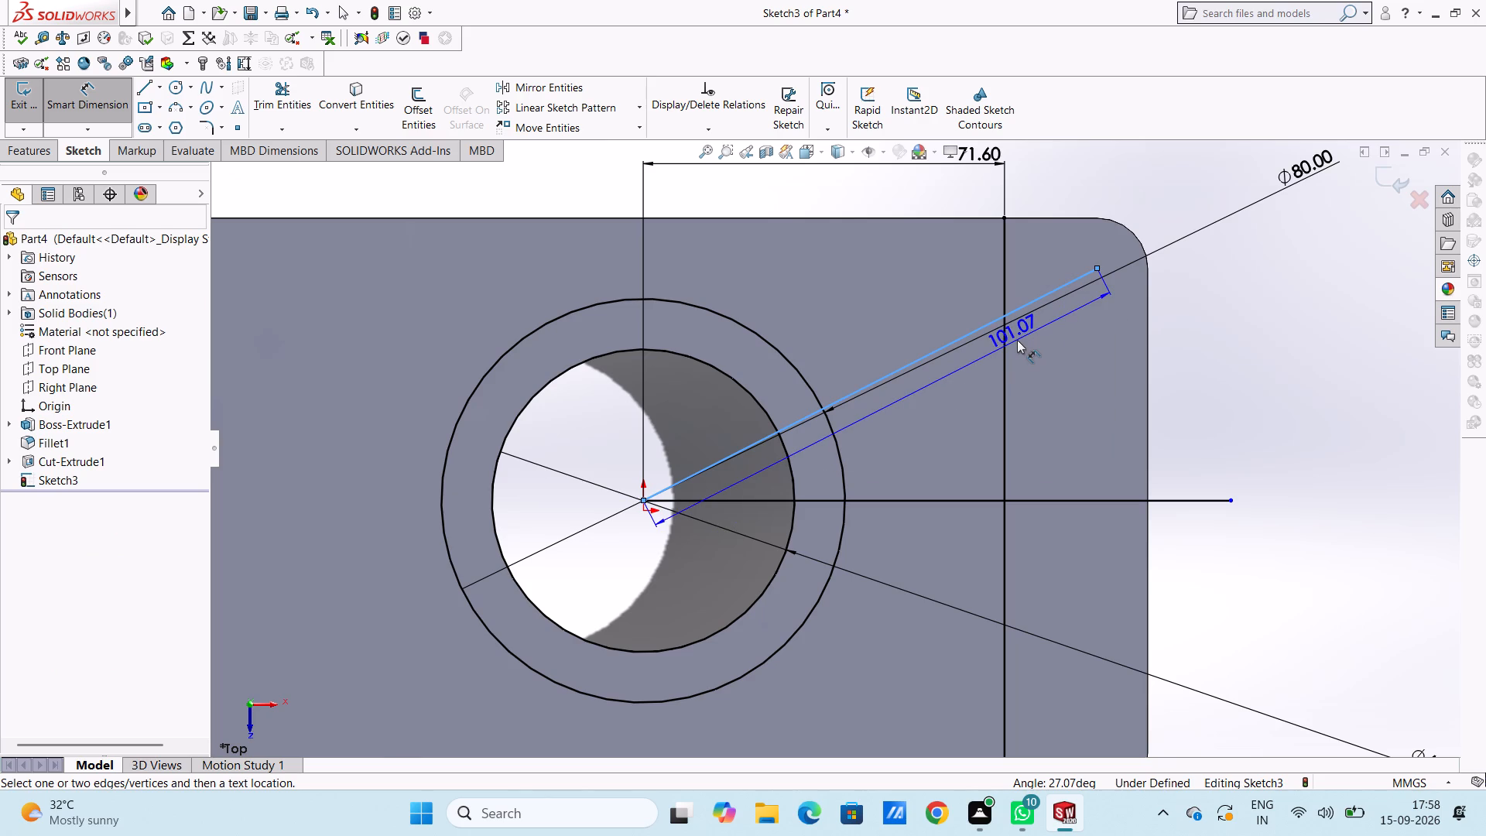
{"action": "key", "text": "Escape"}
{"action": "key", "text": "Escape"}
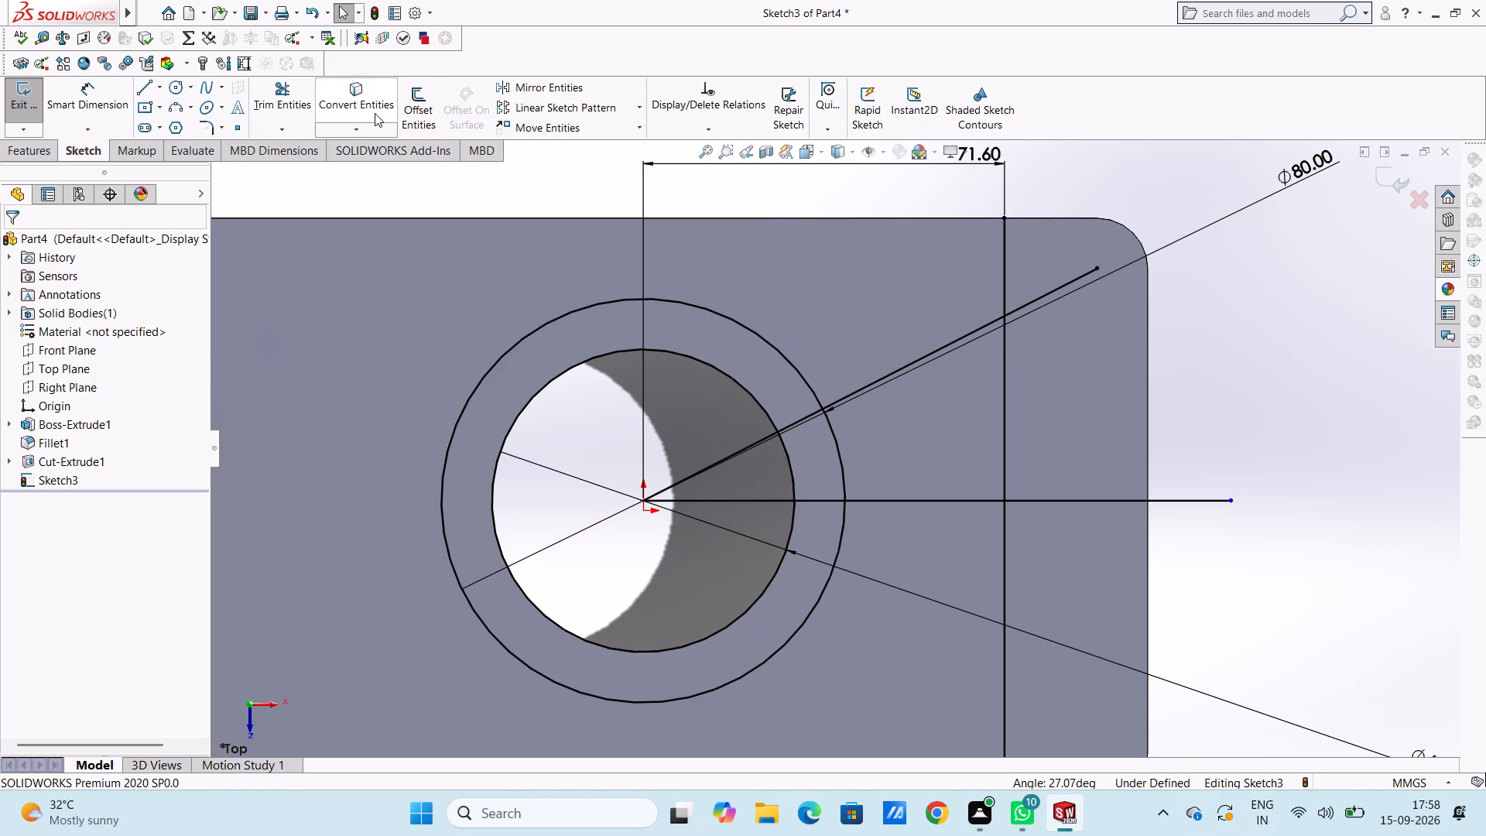
Offset only the angled line by 4 mm towards the horizontal line, with chain selection turned off.
{"action": "left_click", "coordinate": [419, 107]}
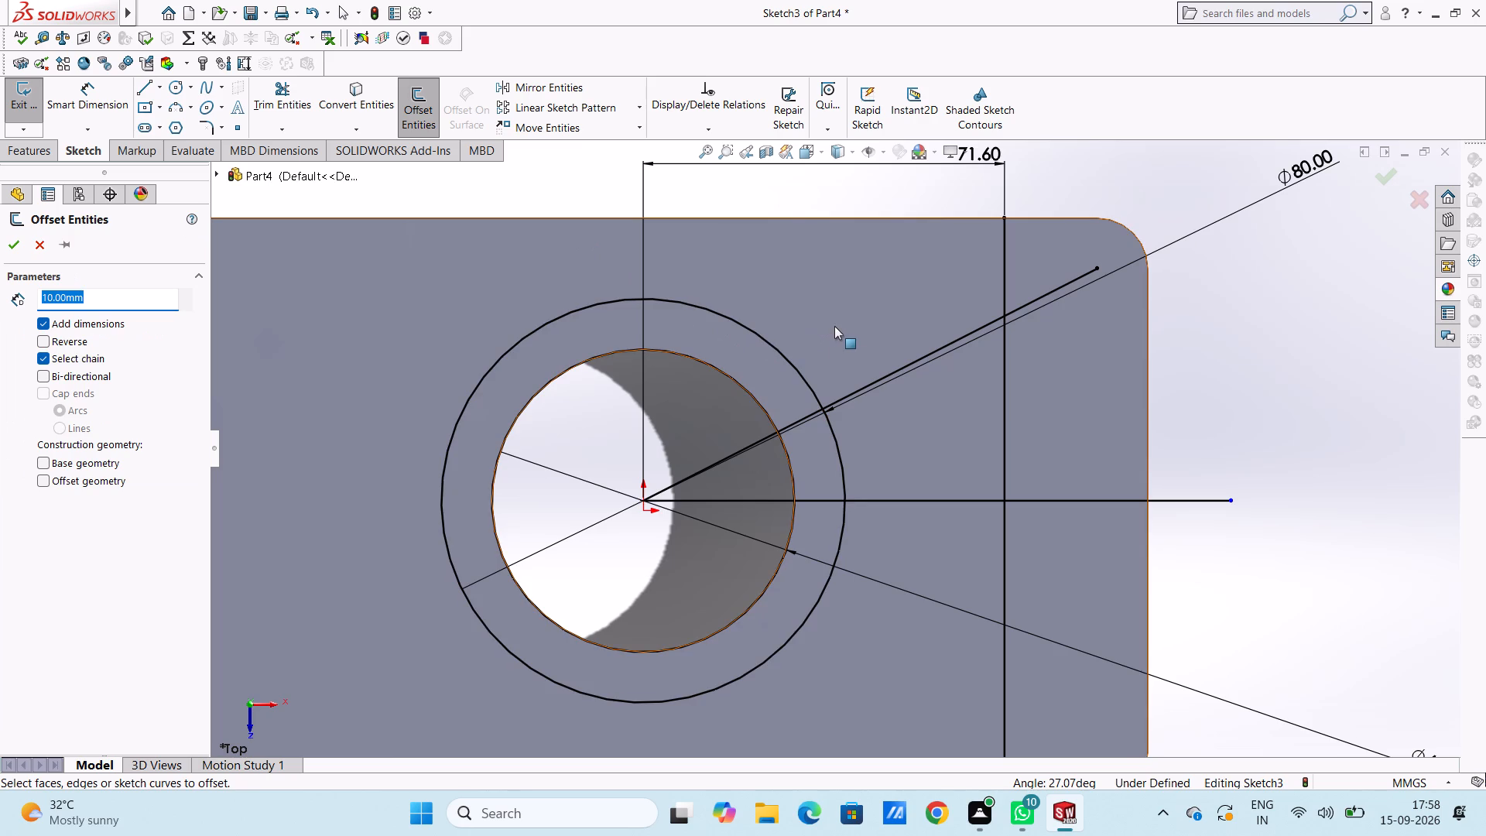
{"action": "key", "text": "4"}
{"action": "key", "text": "Return"}
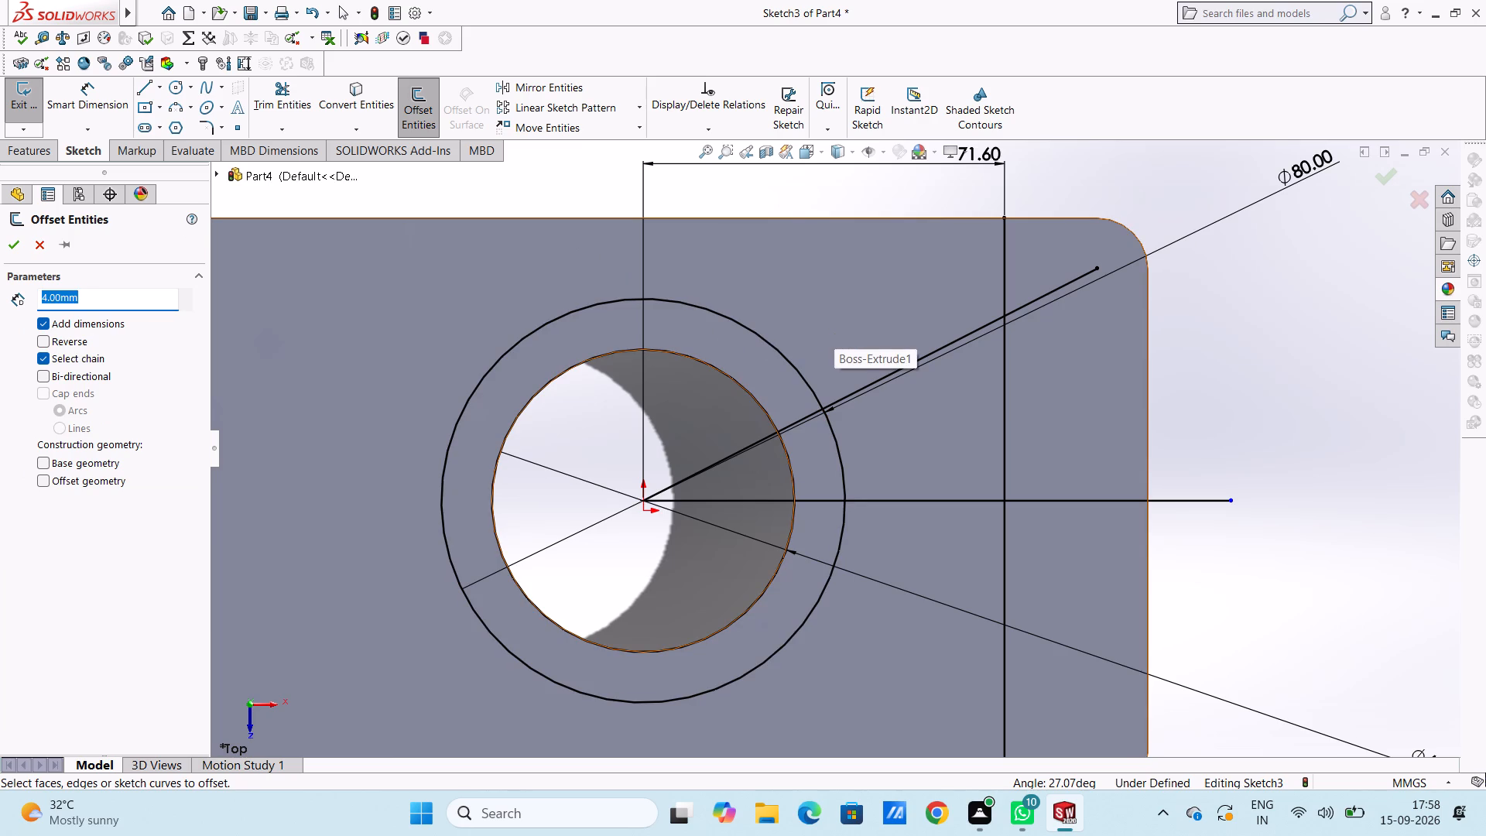
{"action": "left_click", "coordinate": [974, 331]}
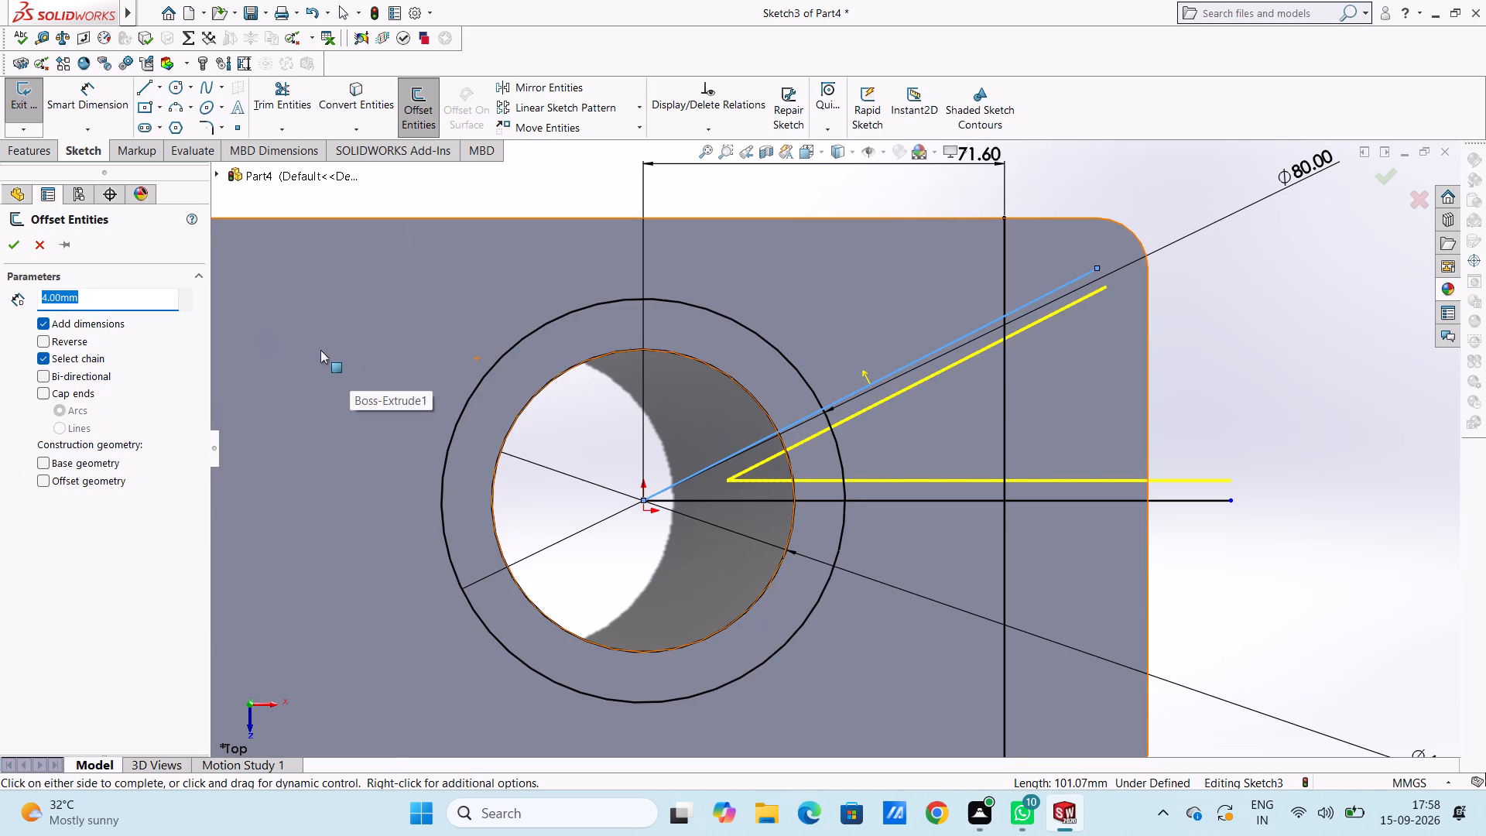
{"action": "left_click", "coordinate": [45, 358]}
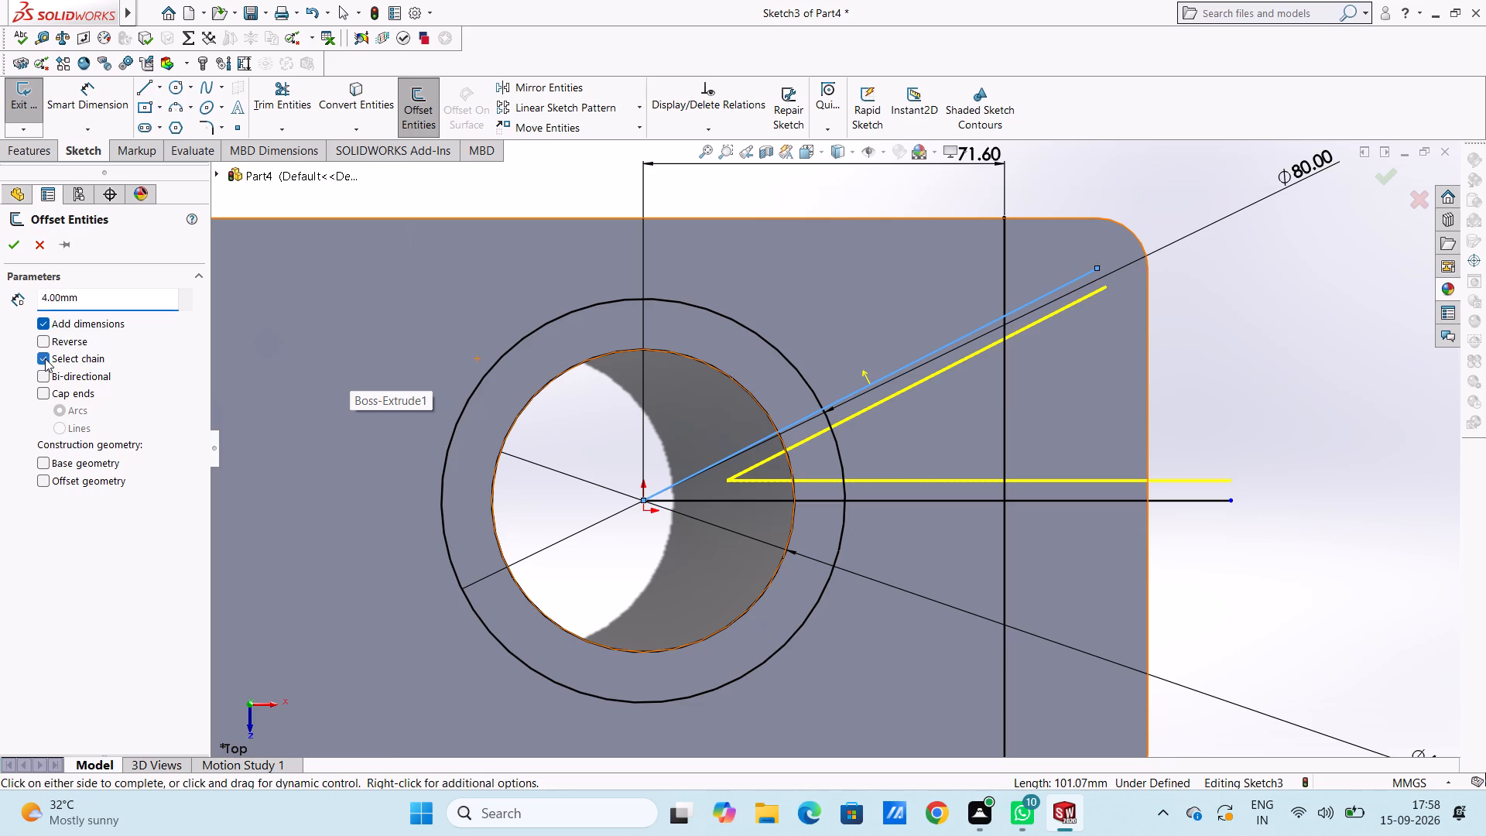
{"action": "left_click", "coordinate": [15, 249]}
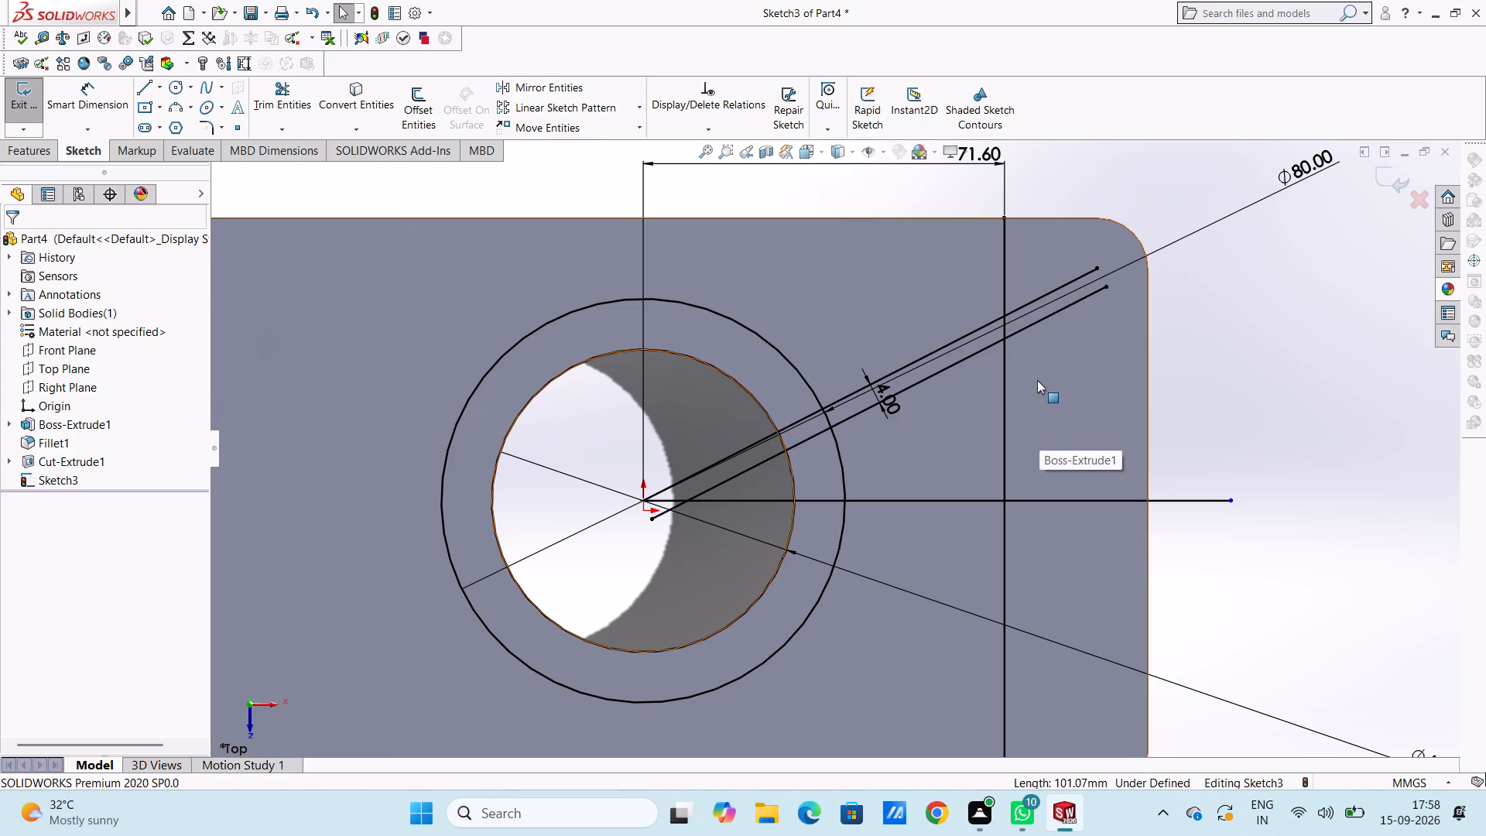
Offset the original angled line by 4 mm in the reverse direction, on its upper side.
{"action": "left_click", "coordinate": [416, 95]}
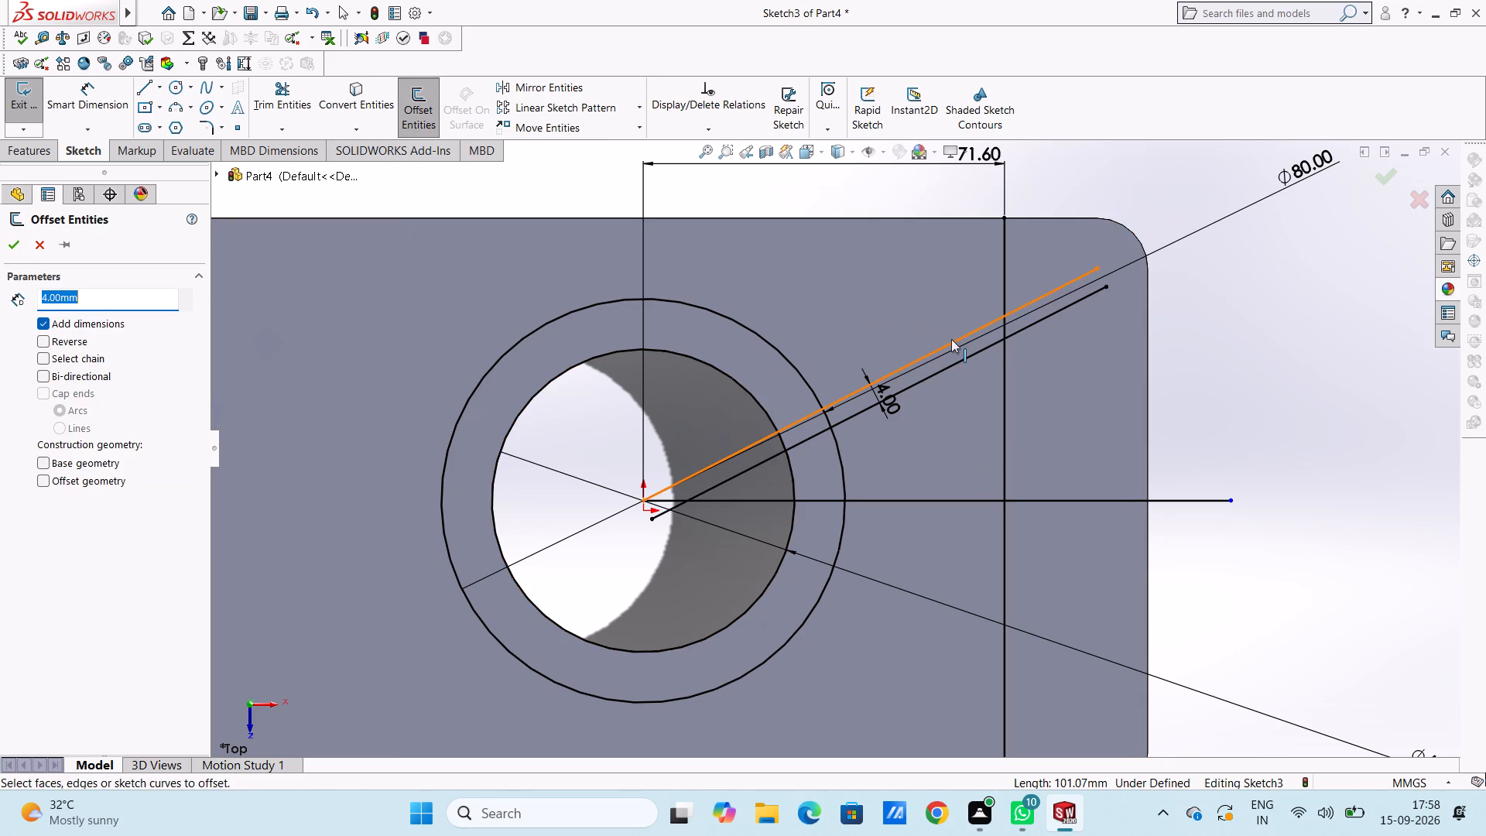
{"action": "left_click", "coordinate": [951, 339]}
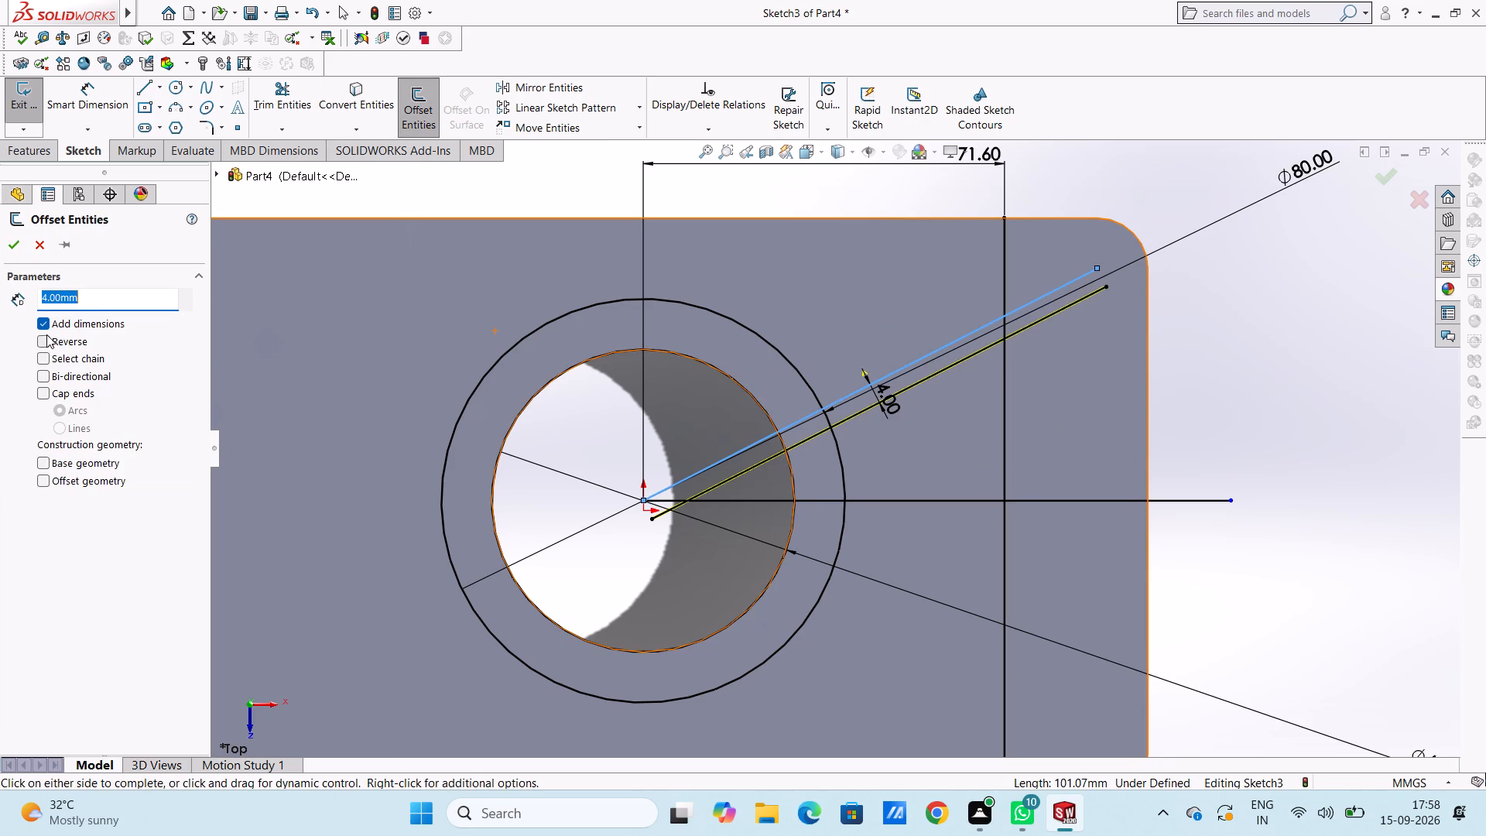
{"action": "left_click", "coordinate": [44, 337]}
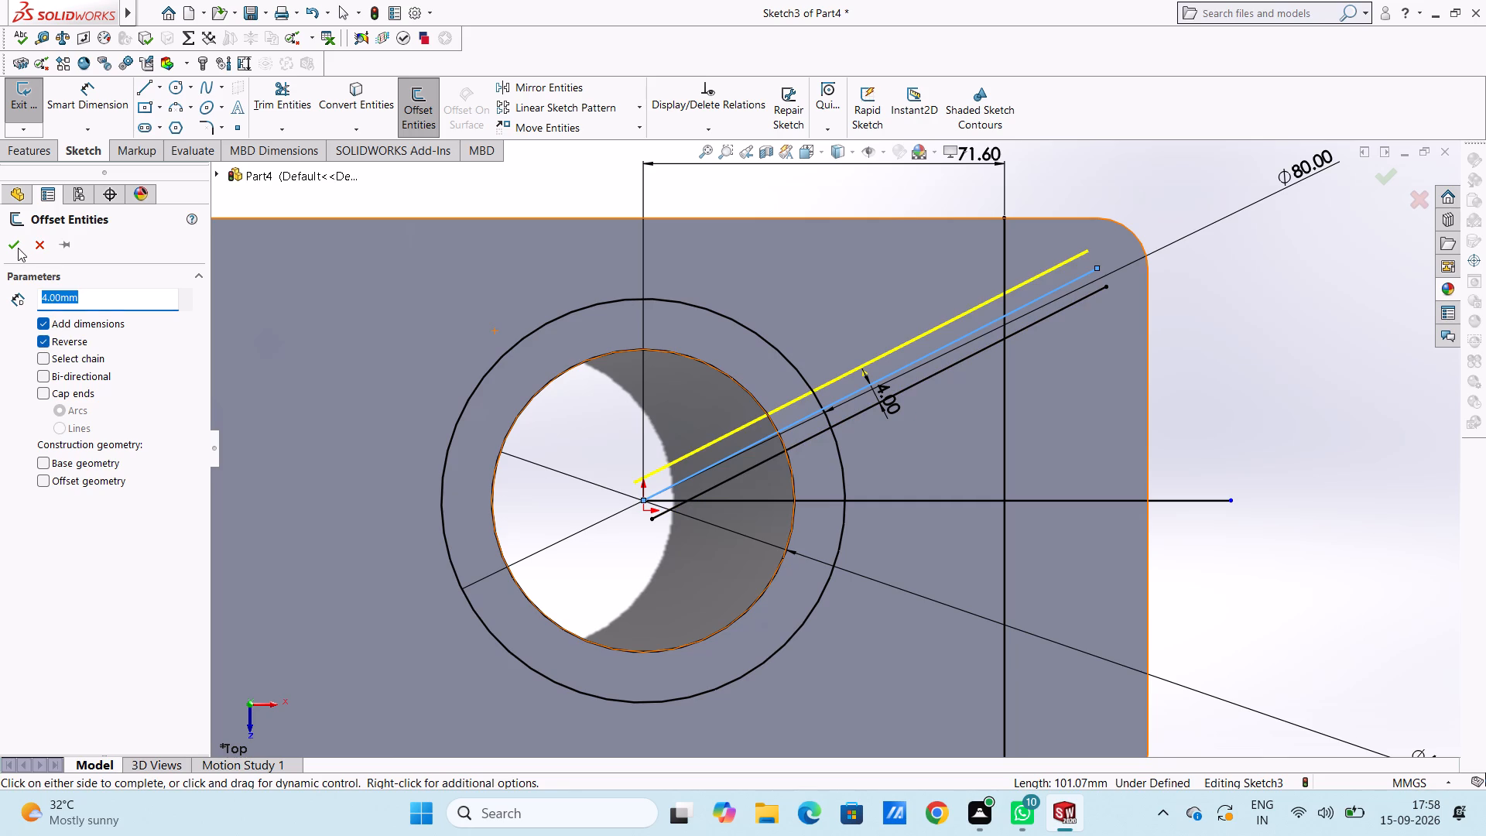
{"action": "left_click", "coordinate": [16, 249]}
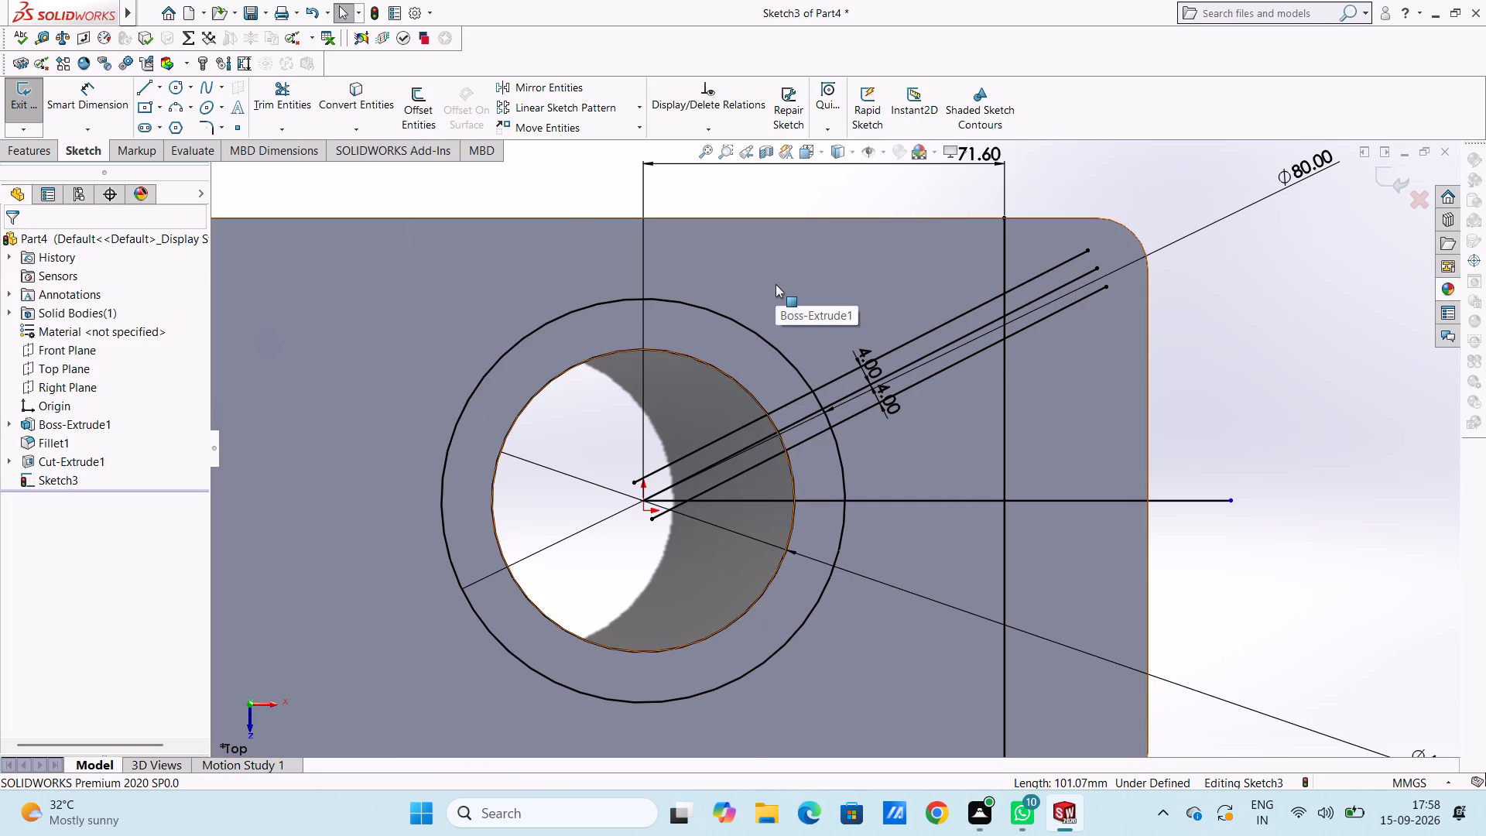
Sketch a three-point arc of 5 mm radius from the lower offset line to the vertical line, just below their intersection.
{"action": "scroll", "coordinate": [776, 284], "scroll_direction": "down", "scroll_amount": 1}
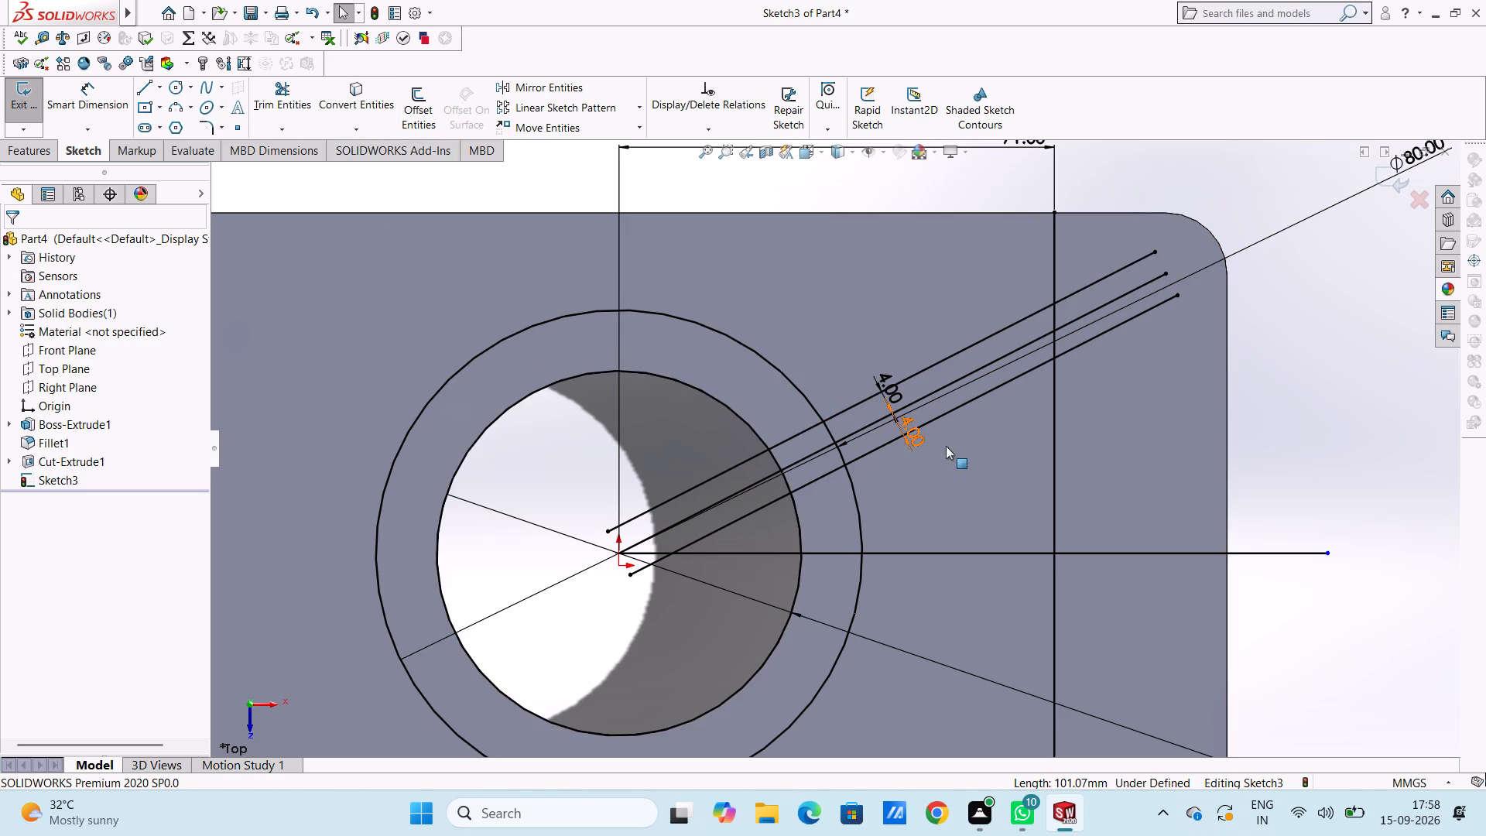
{"action": "left_click", "coordinate": [202, 122]}
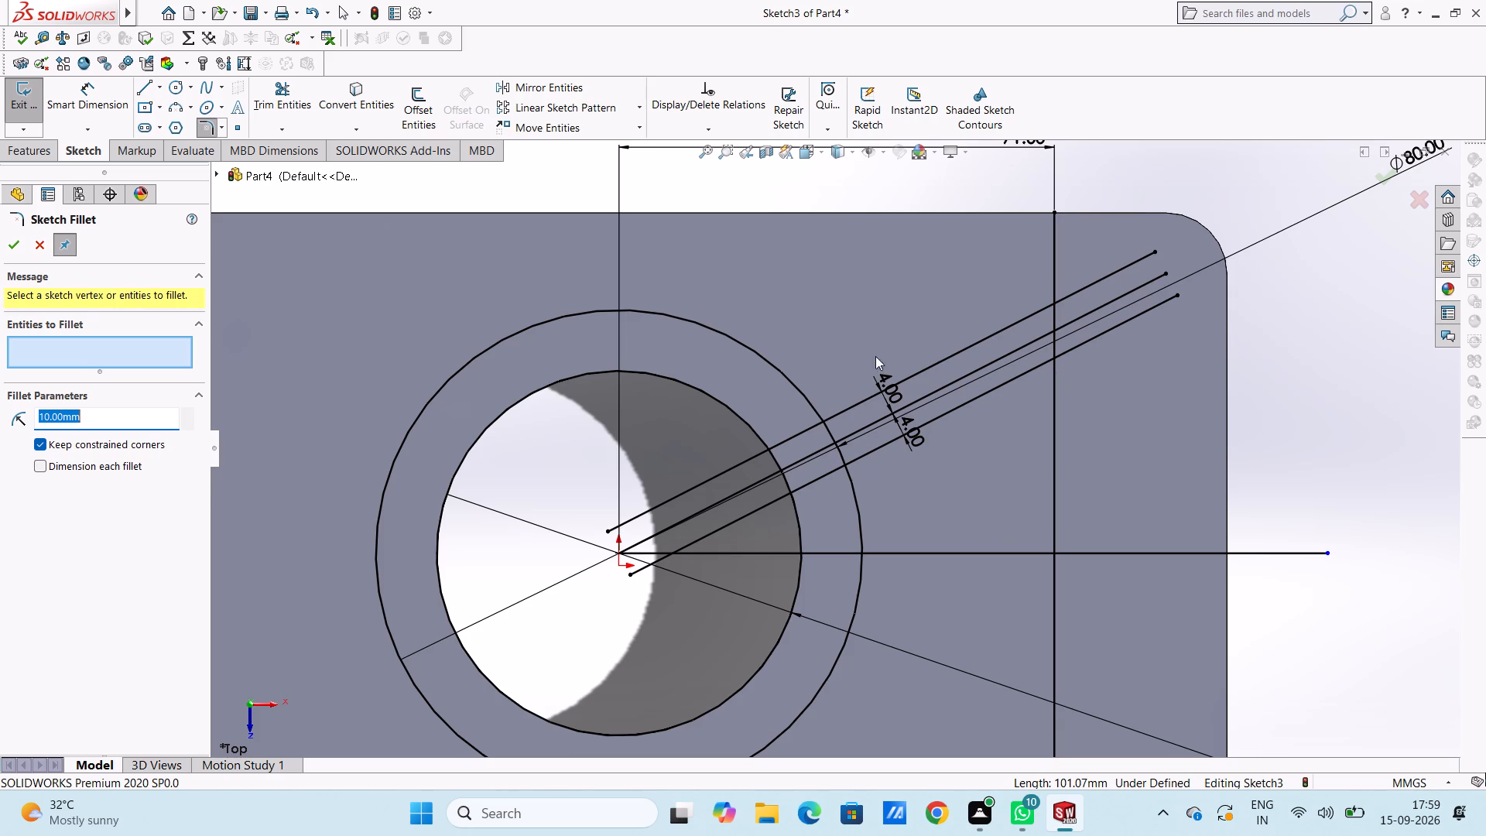
{"action": "left_click", "coordinate": [173, 105]}
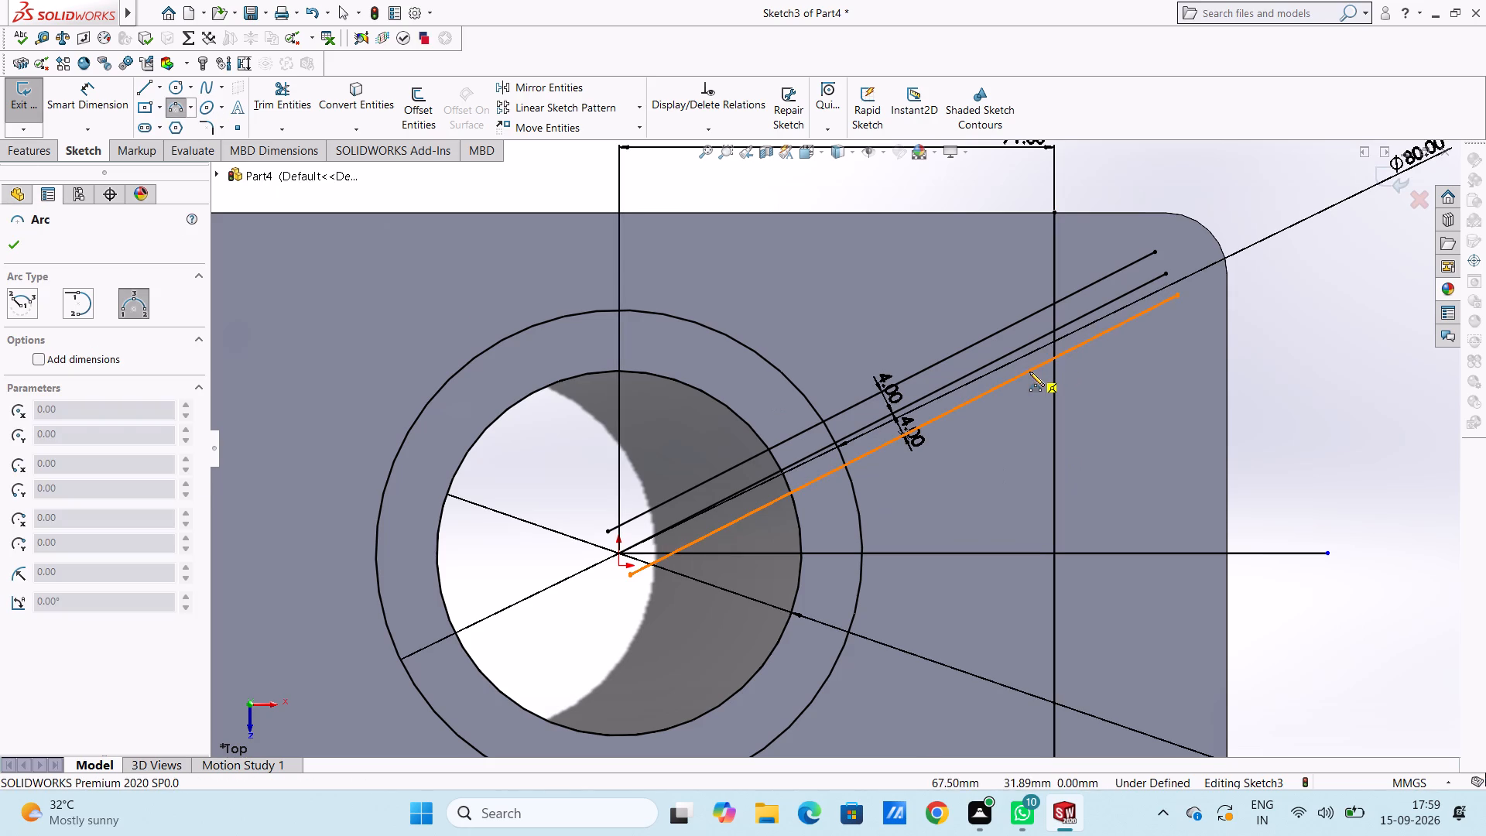
{"action": "left_click", "coordinate": [1029, 372]}
{"action": "left_click", "coordinate": [1052, 411]}
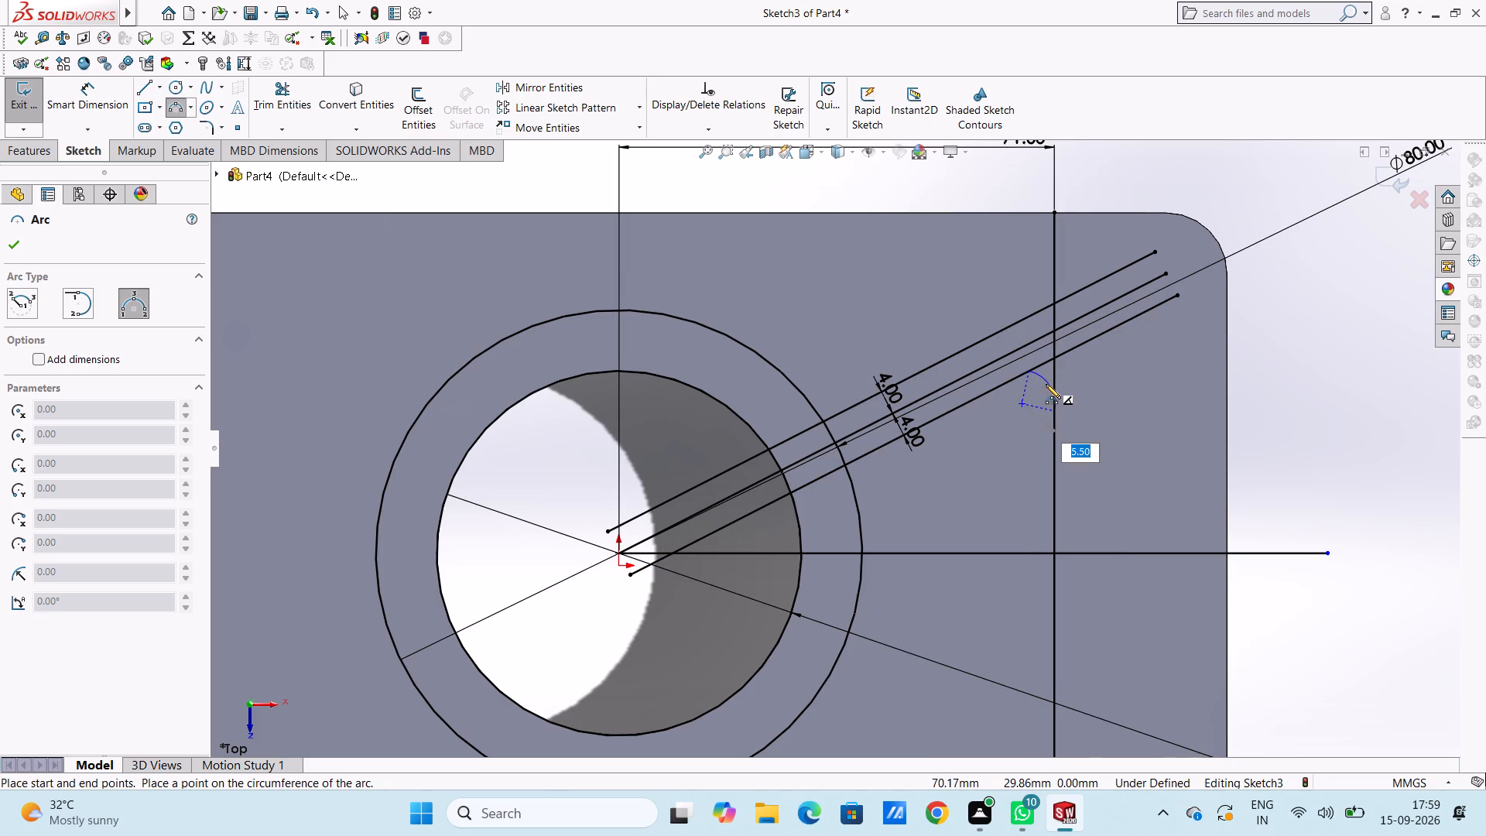
{"action": "key", "text": "5"}
{"action": "key", "text": "Return"}
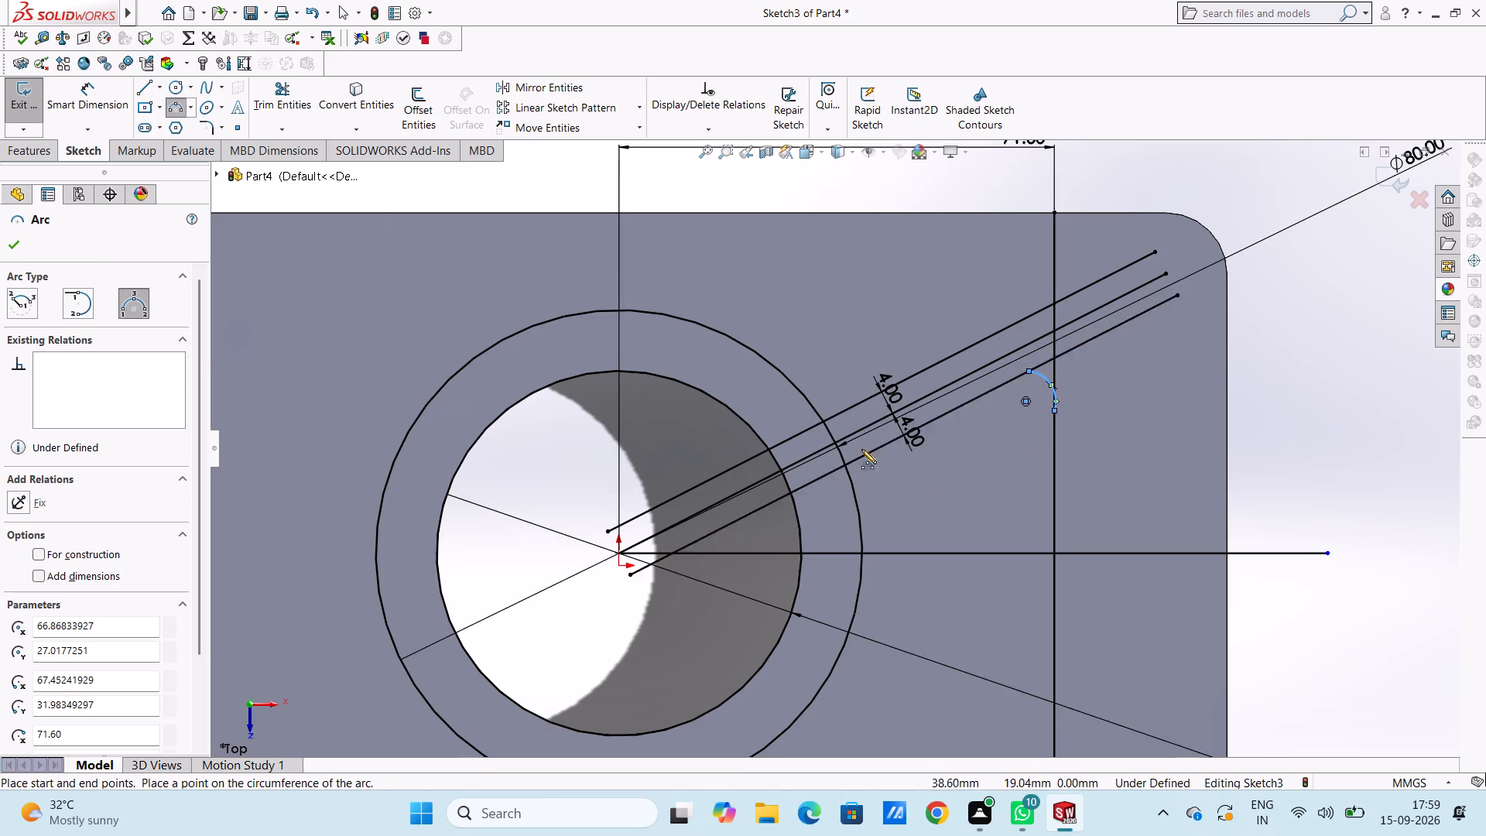
Sketch a three-point arc of 5 mm radius from the lower offset line to the 80 mm circle.
{"action": "left_click", "coordinate": [886, 444]}
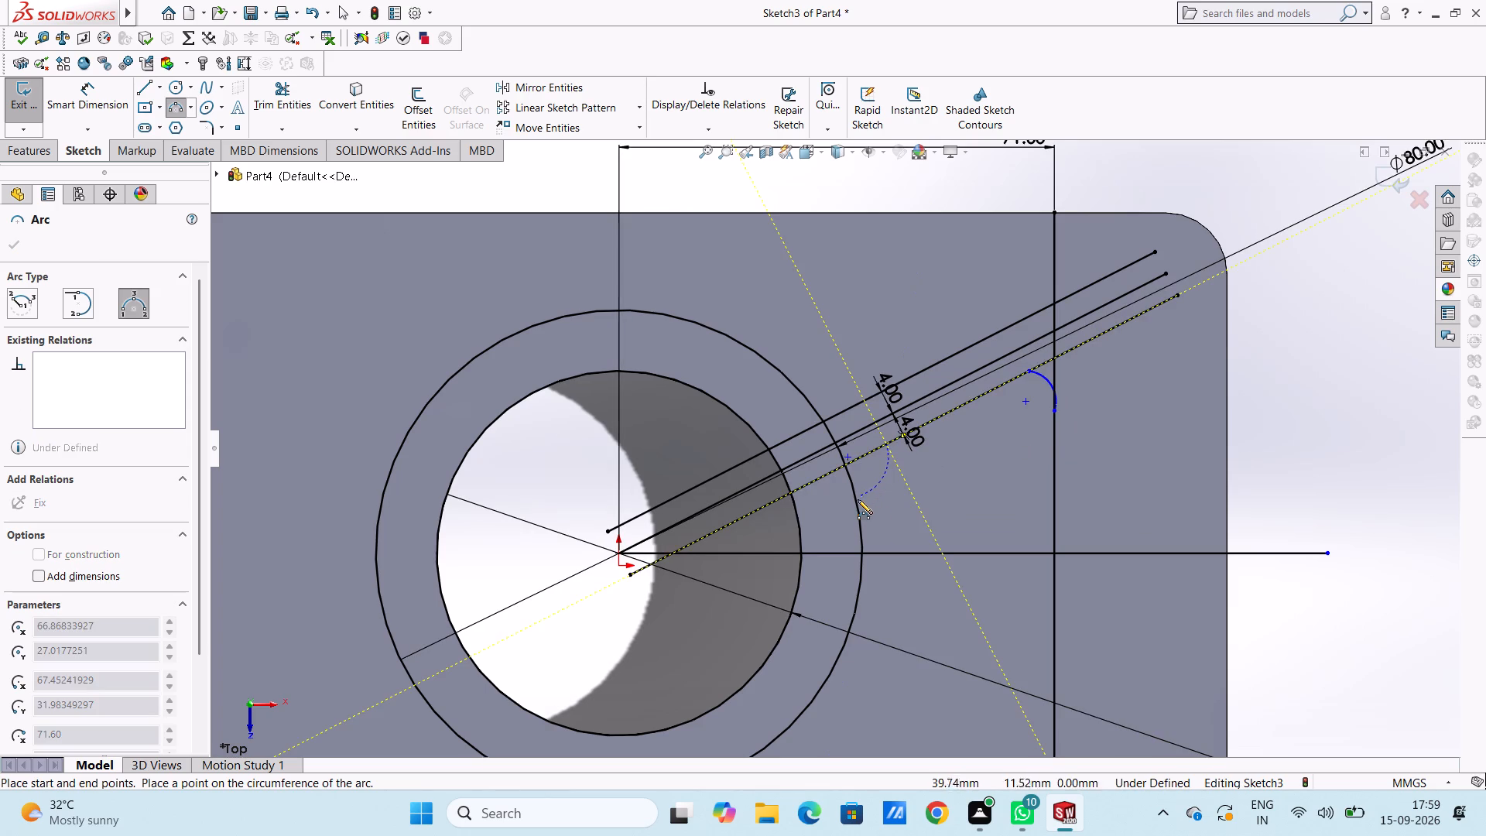
{"action": "left_click", "coordinate": [857, 499]}
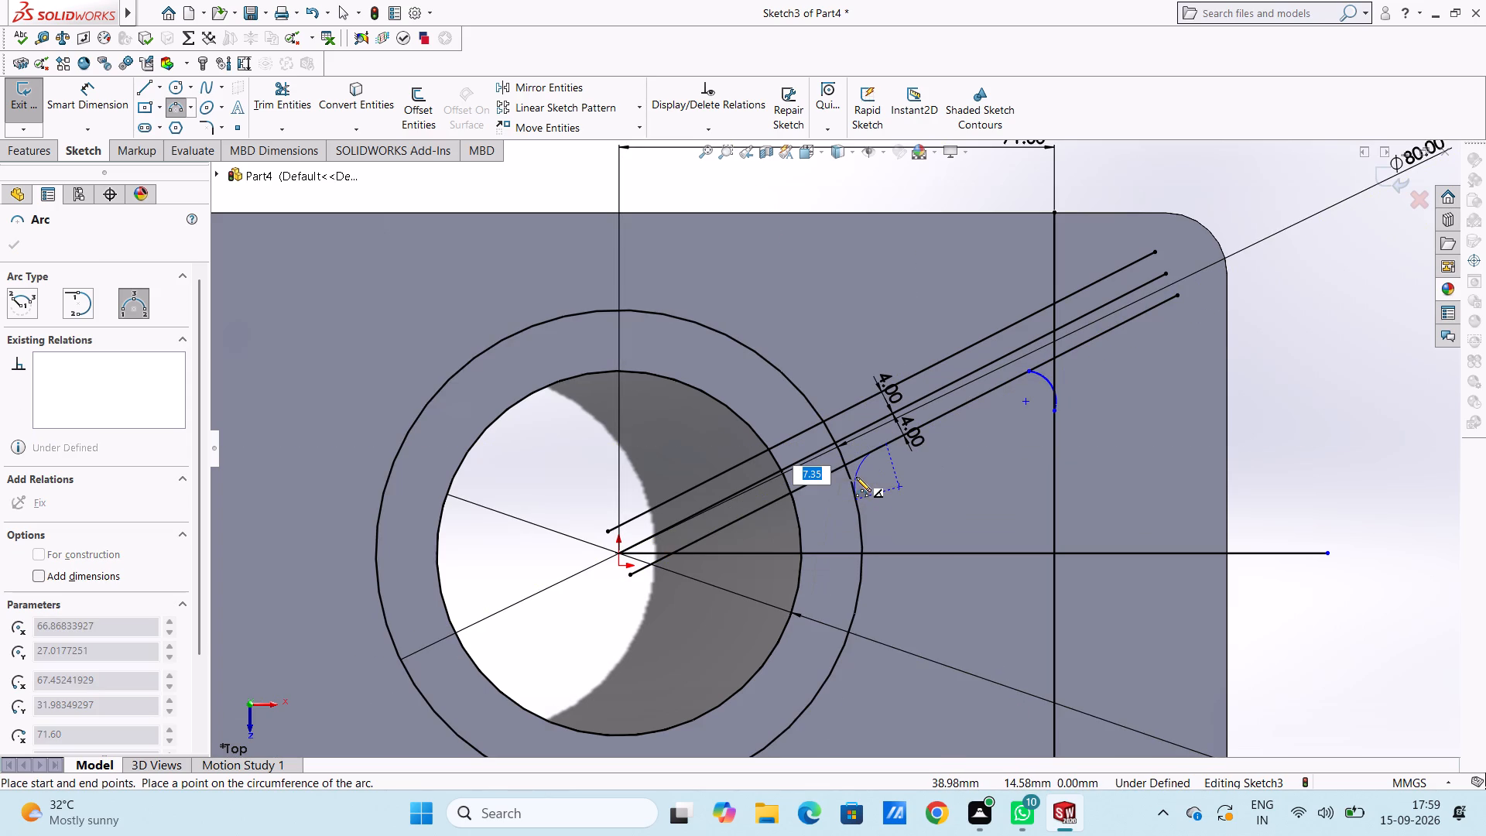
{"action": "key", "text": "5"}
{"action": "key", "text": "Return"}
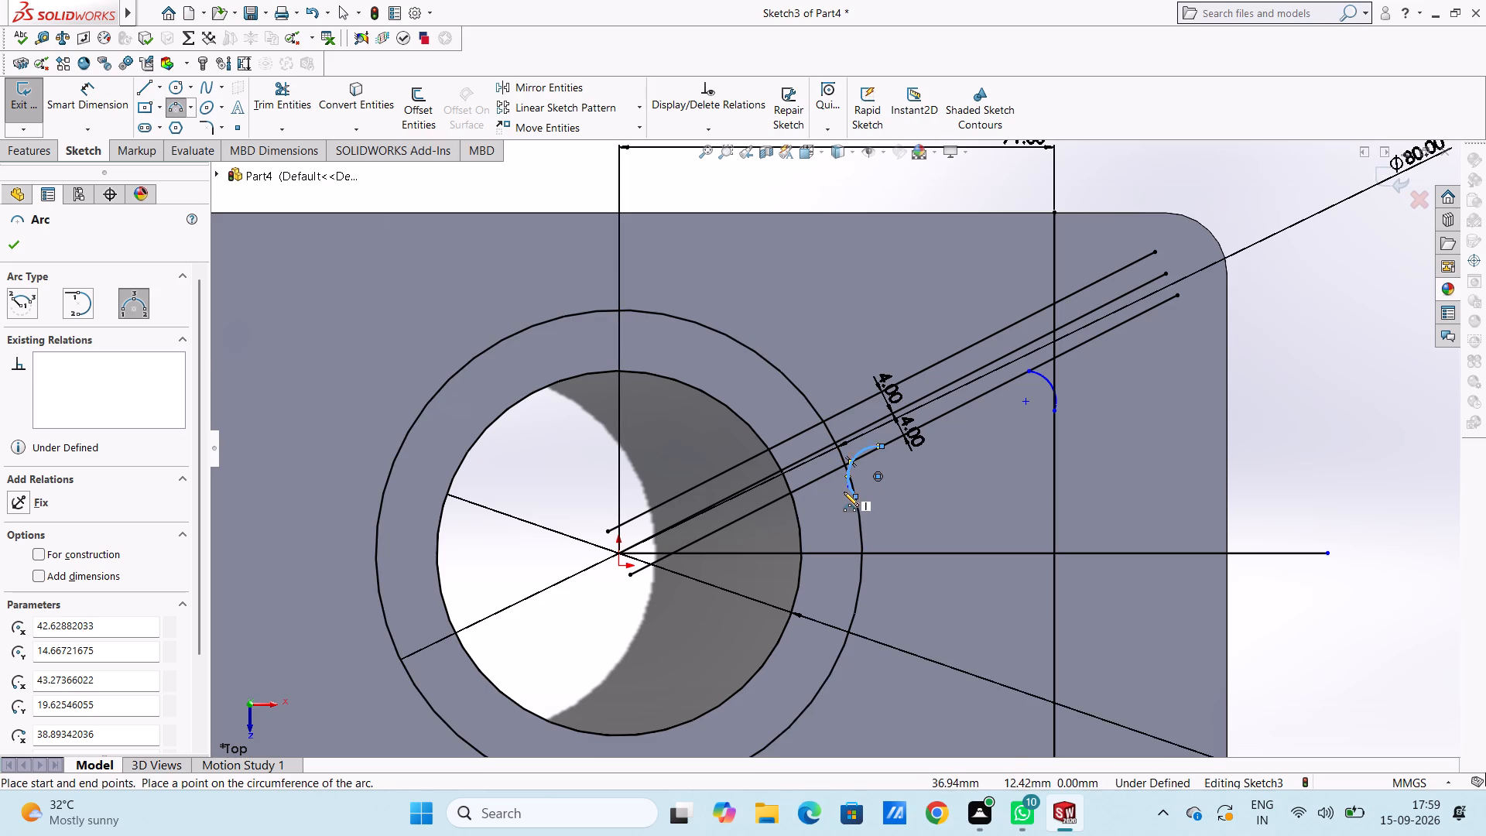
{"action": "key", "text": "Escape"}
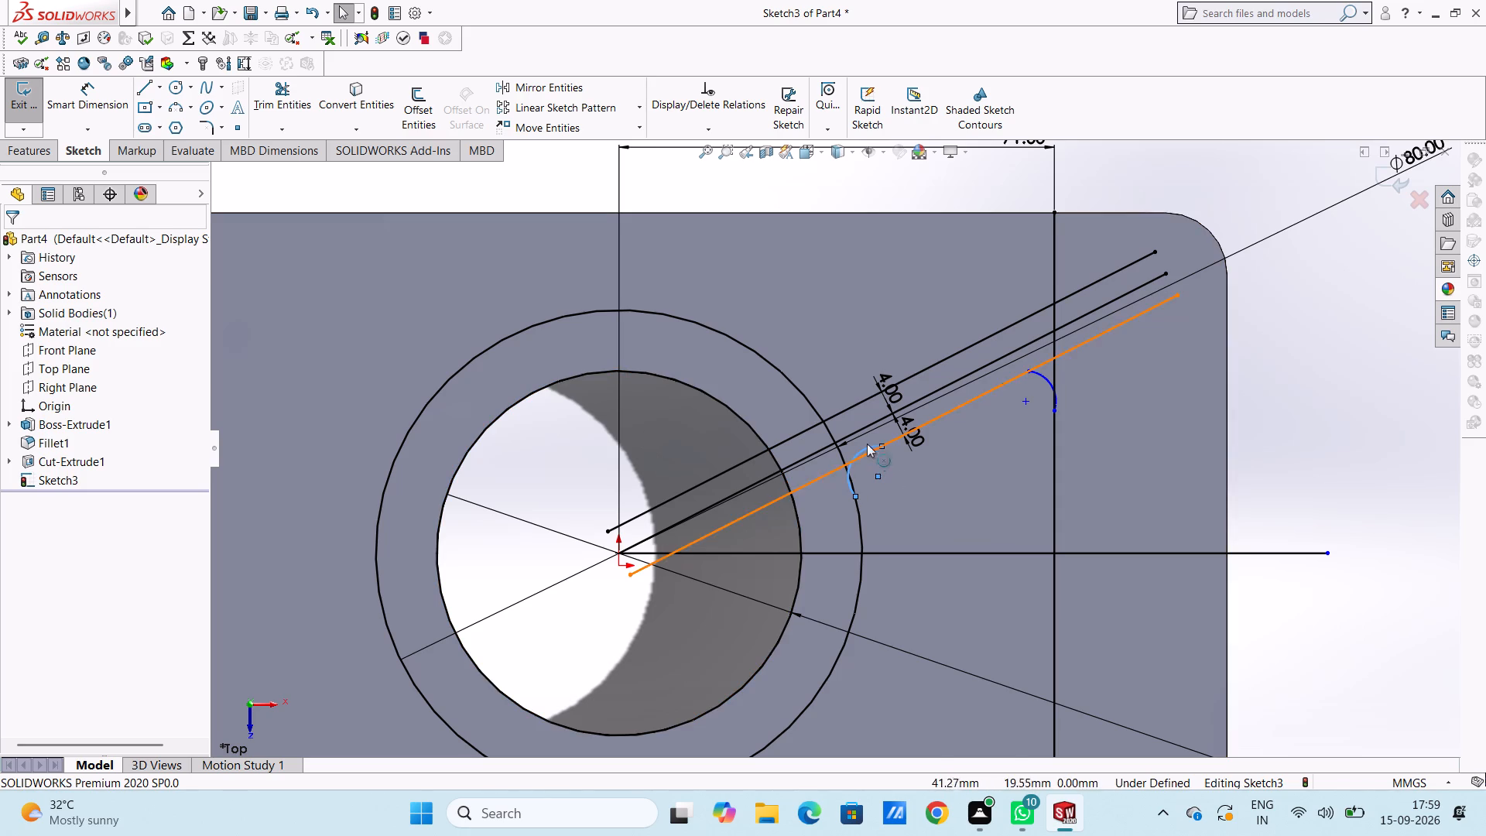
Add 5 mm radius dimensions to both small arcs, at the 80 mm circle and at the vertical line.
{"action": "left_click", "coordinate": [90, 99]}
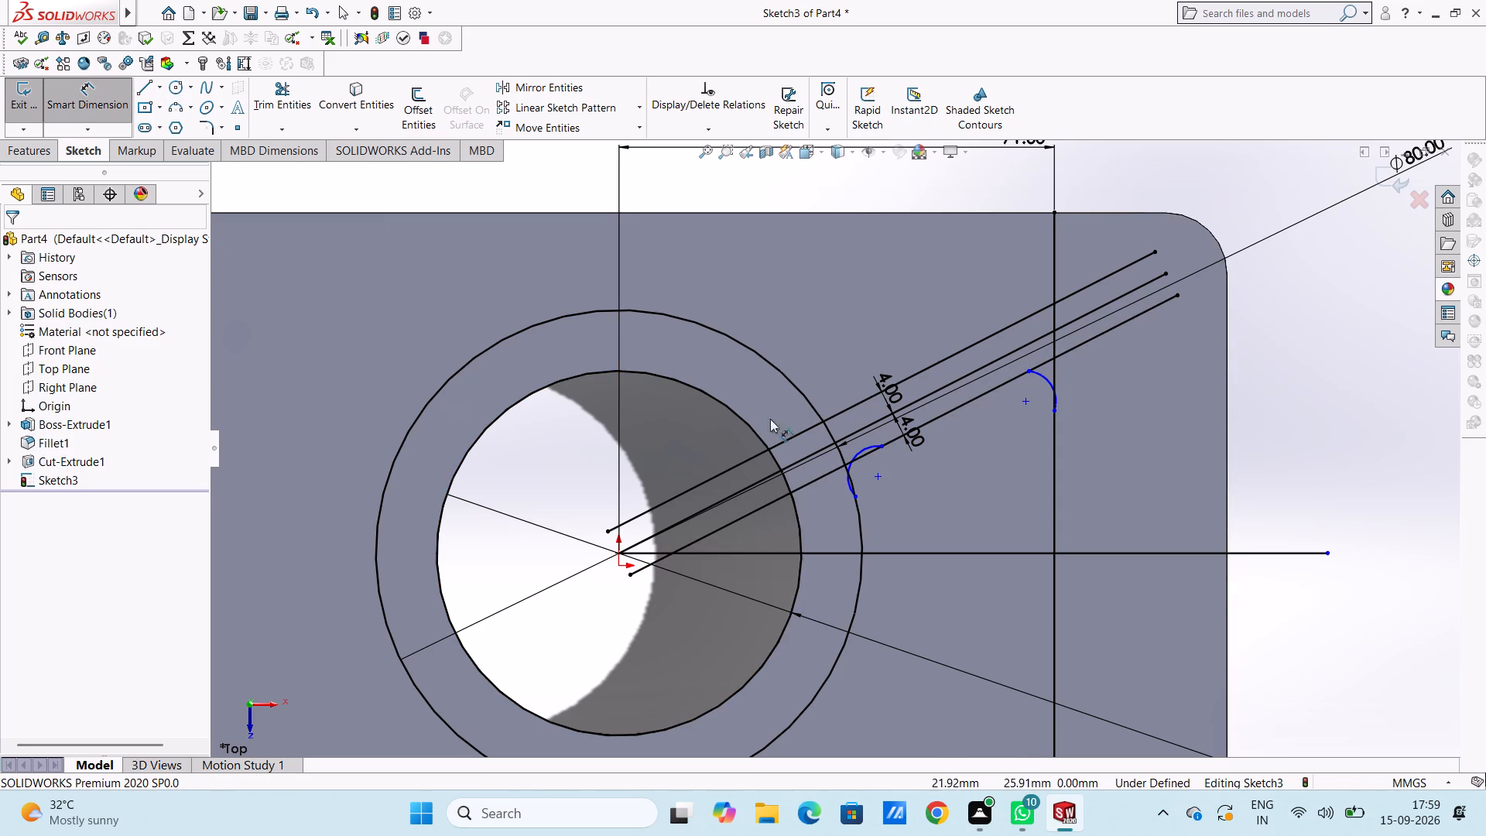
{"action": "left_click", "coordinate": [858, 453]}
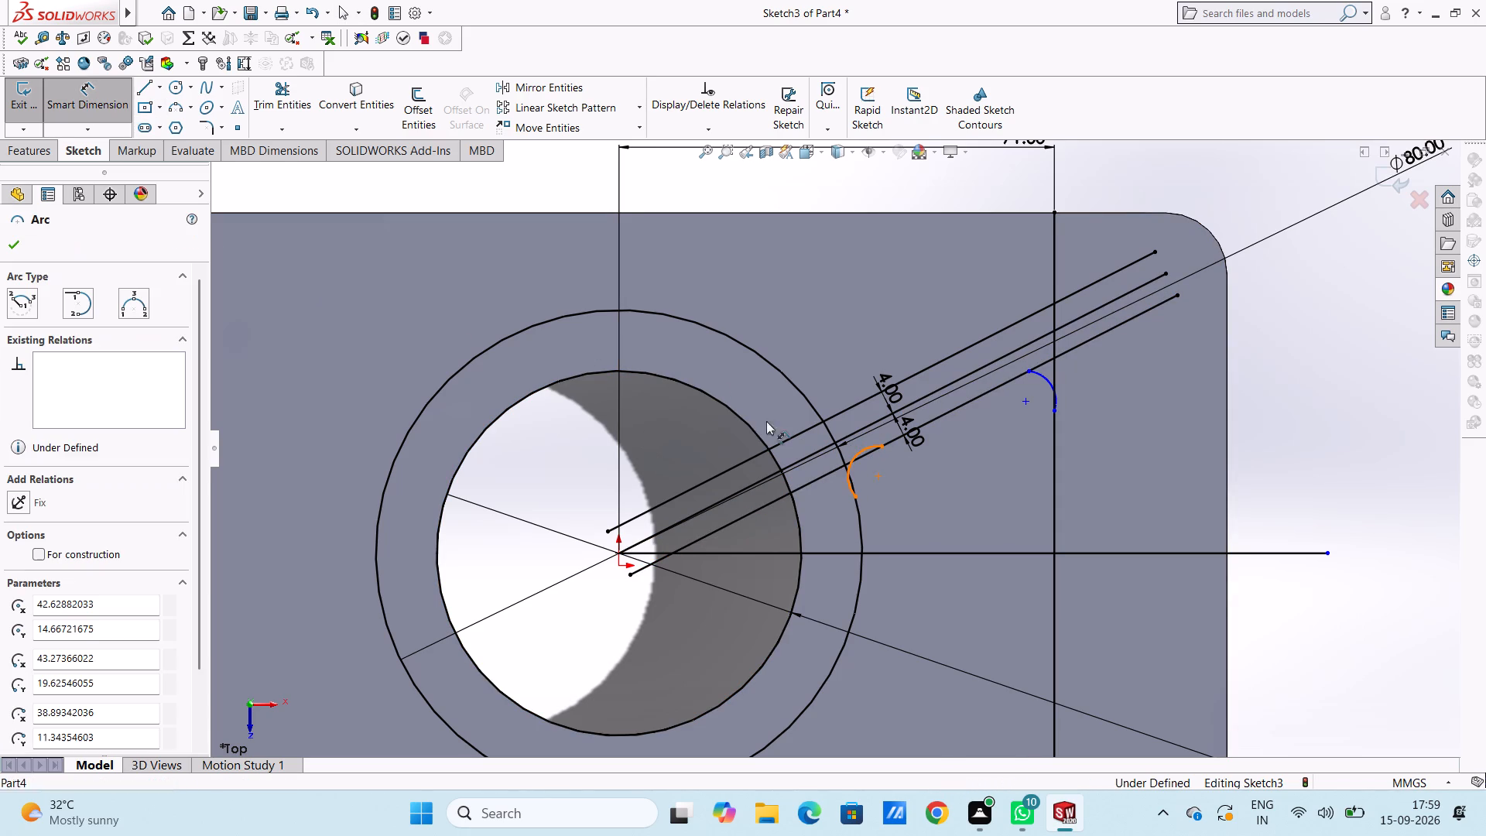
{"action": "left_click", "coordinate": [443, 287]}
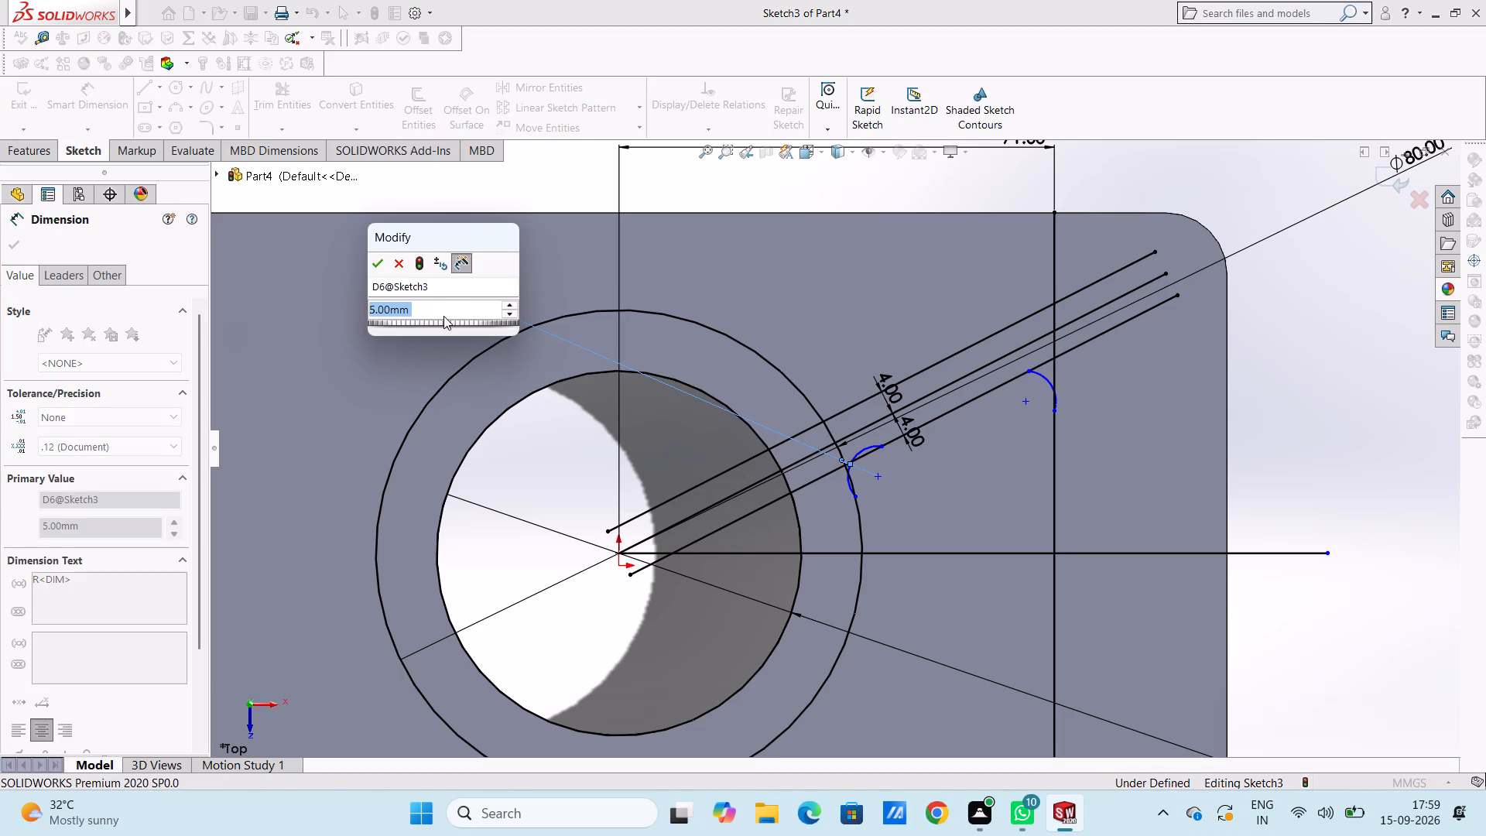
{"action": "left_click", "coordinate": [371, 262]}
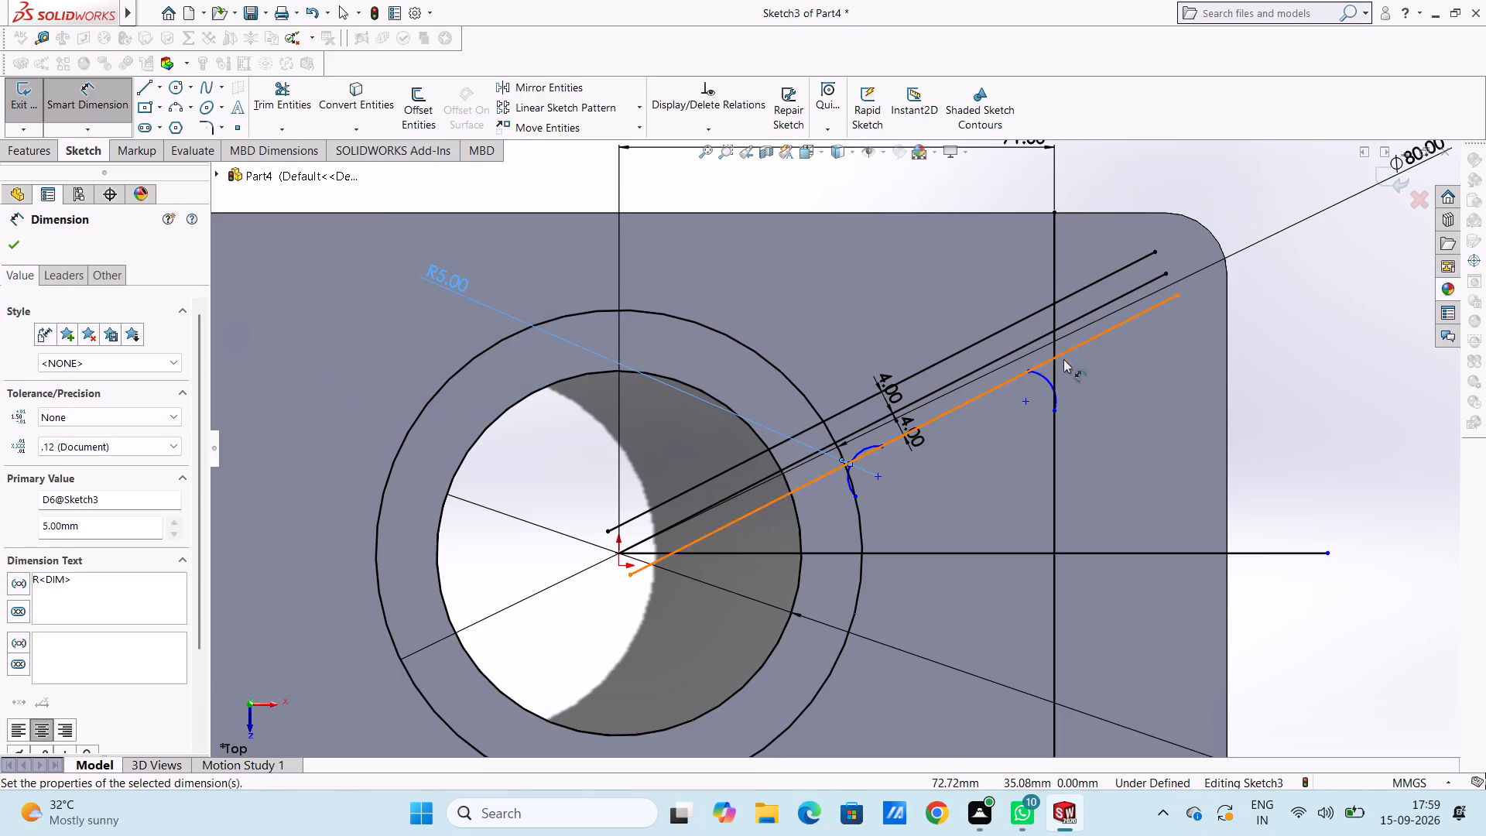
{"action": "left_click", "coordinate": [1044, 379]}
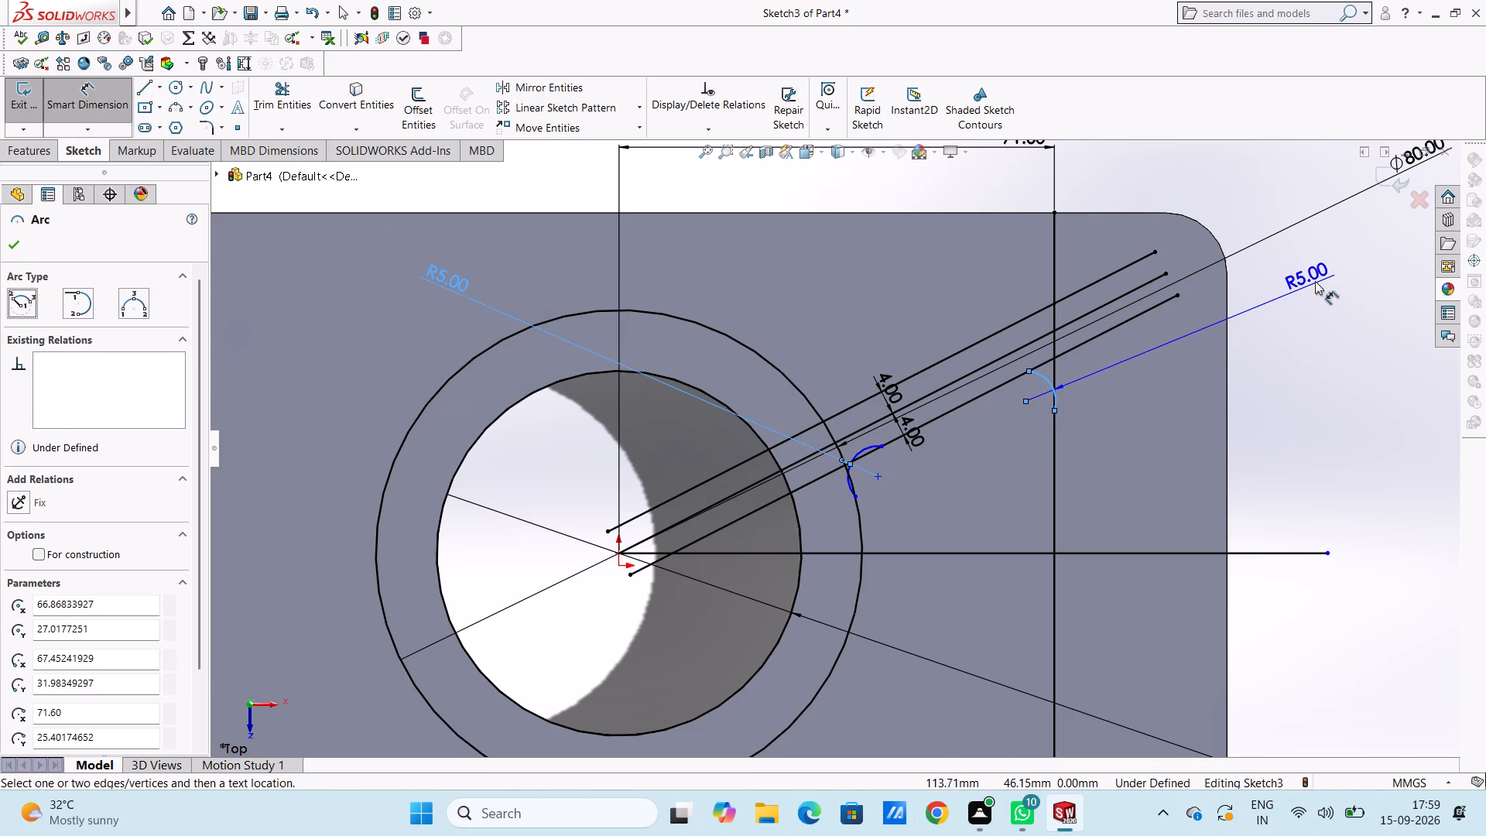
{"action": "left_click", "coordinate": [1317, 281]}
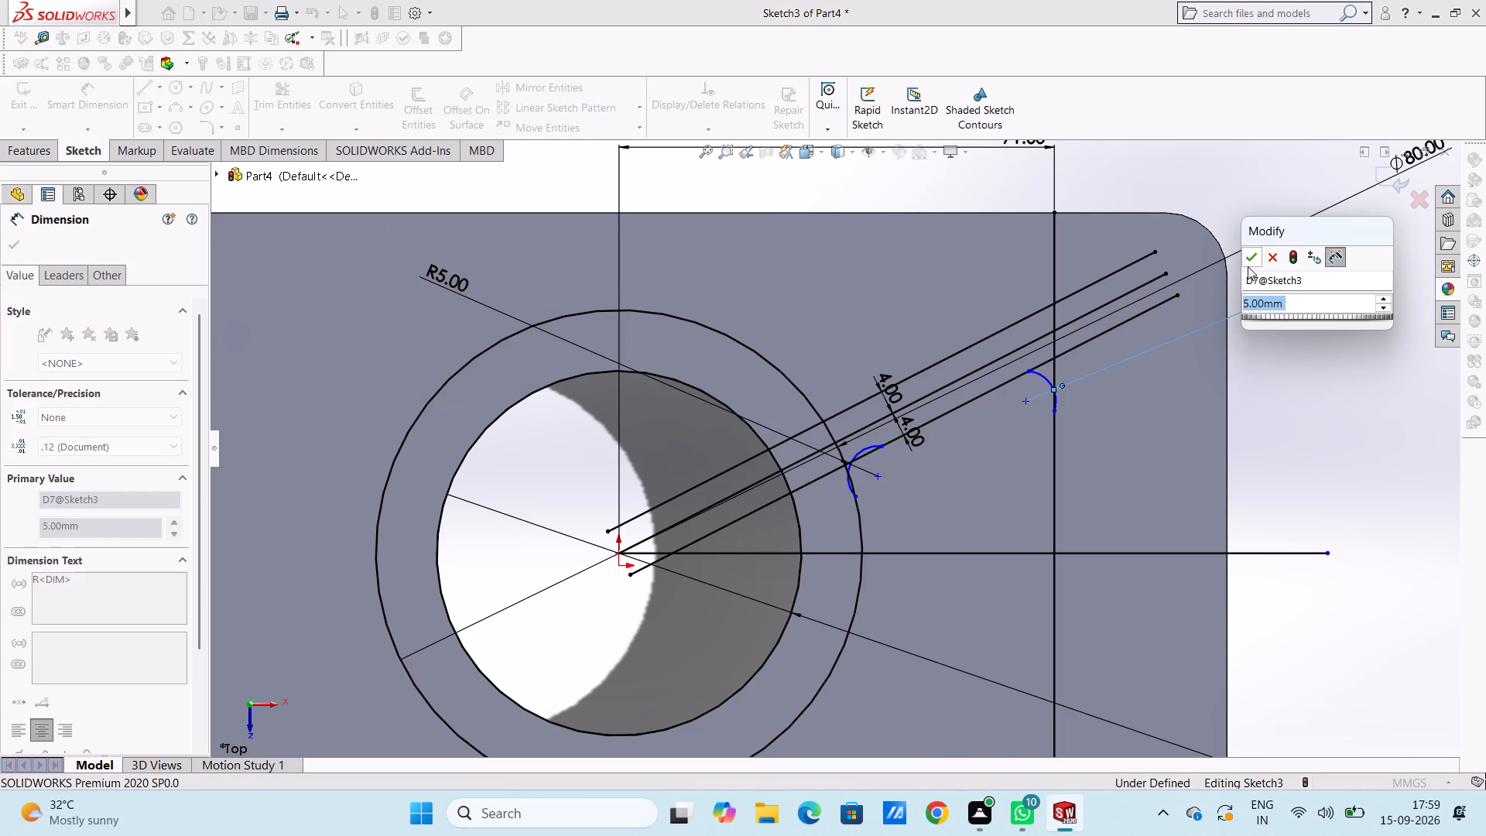
{"action": "left_click", "coordinate": [1248, 266]}
{"action": "key", "text": "Escape"}
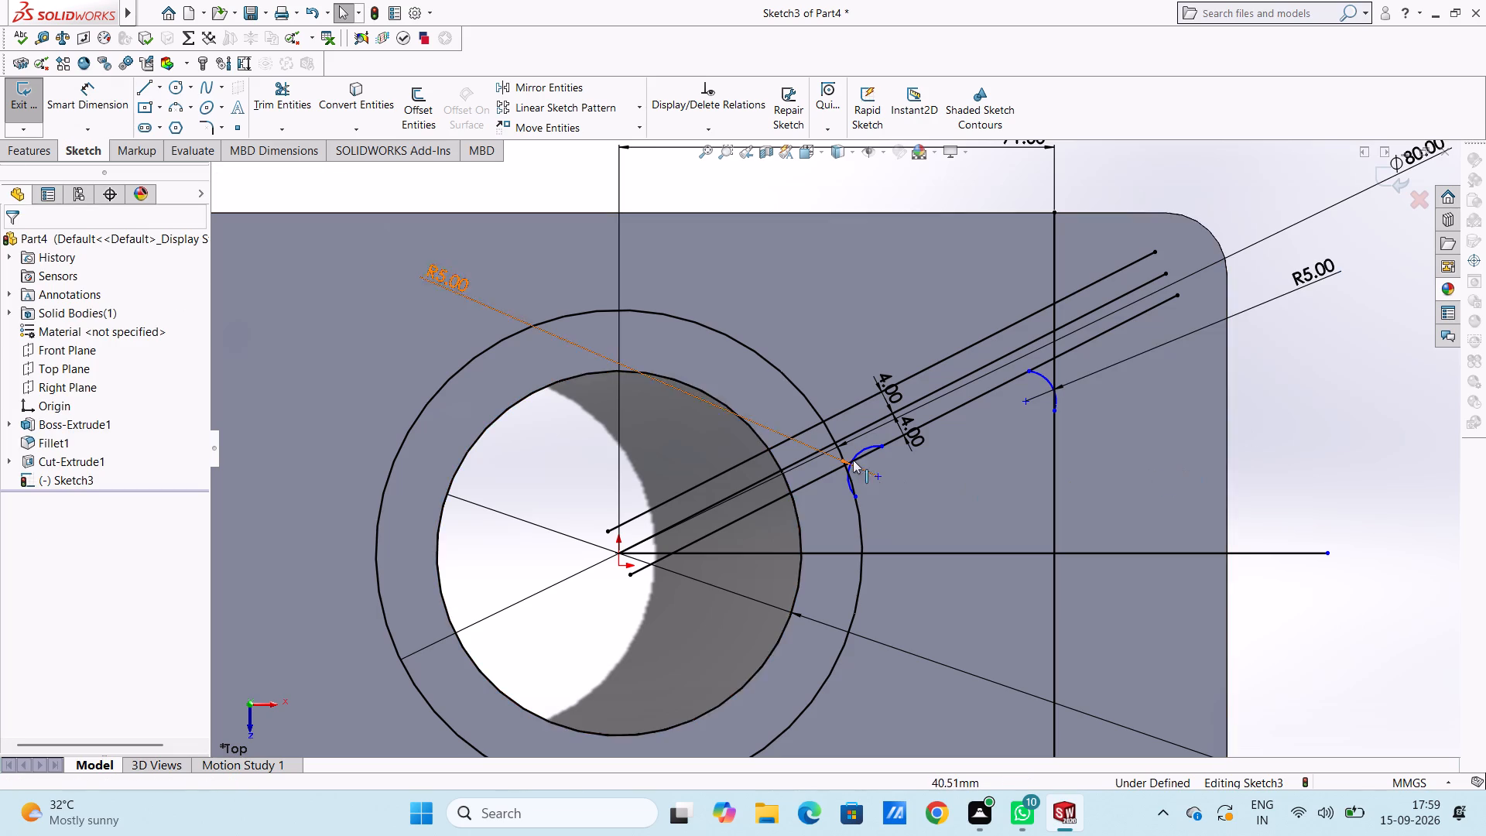
Make the small arc near the ring tangent to the 80 mm circle.
{"action": "left_click", "coordinate": [865, 449]}
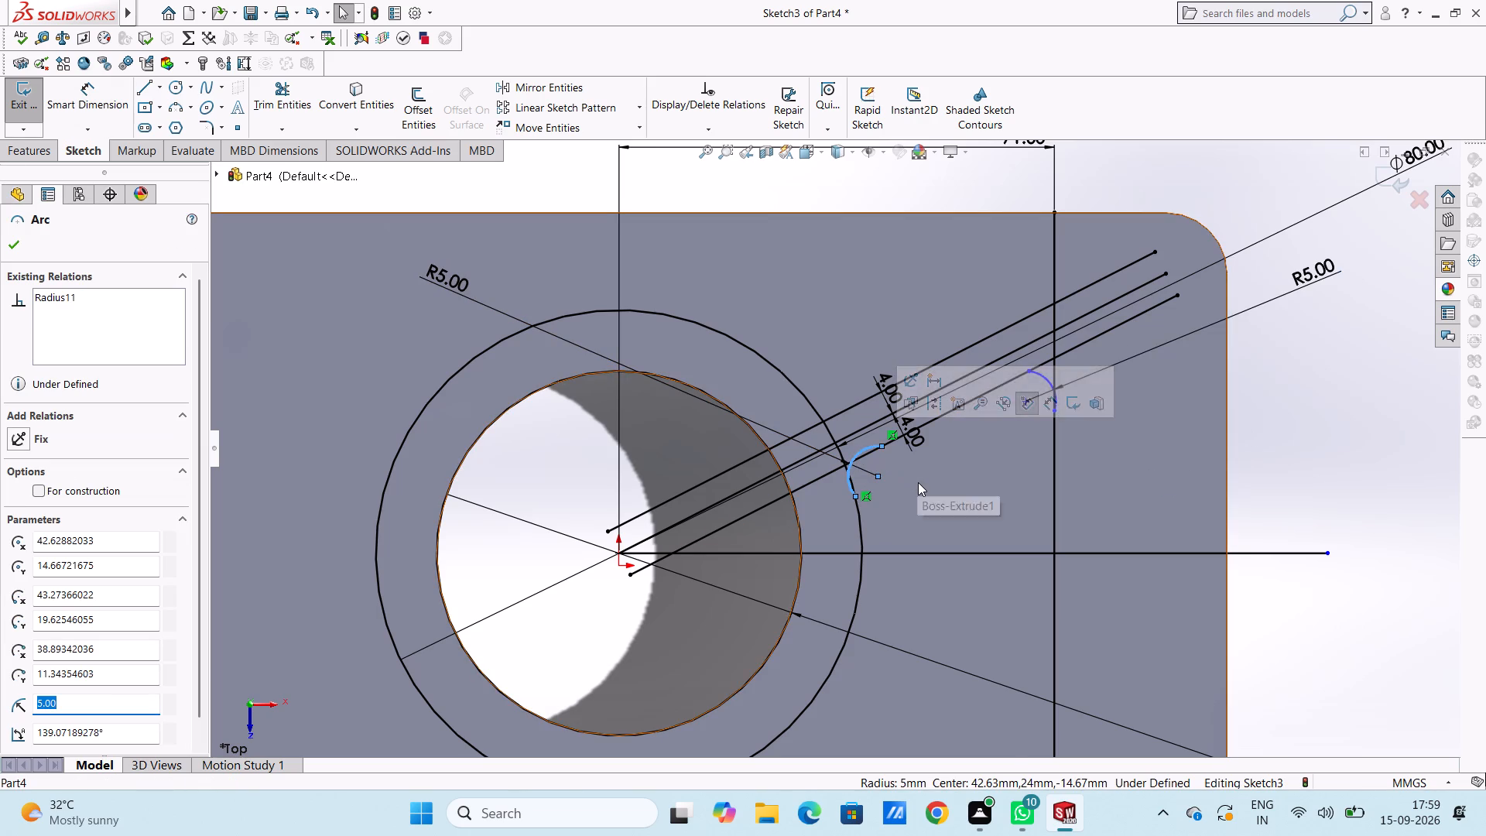
{"action": "left_click", "coordinate": [863, 525], "text": "ctrl"}
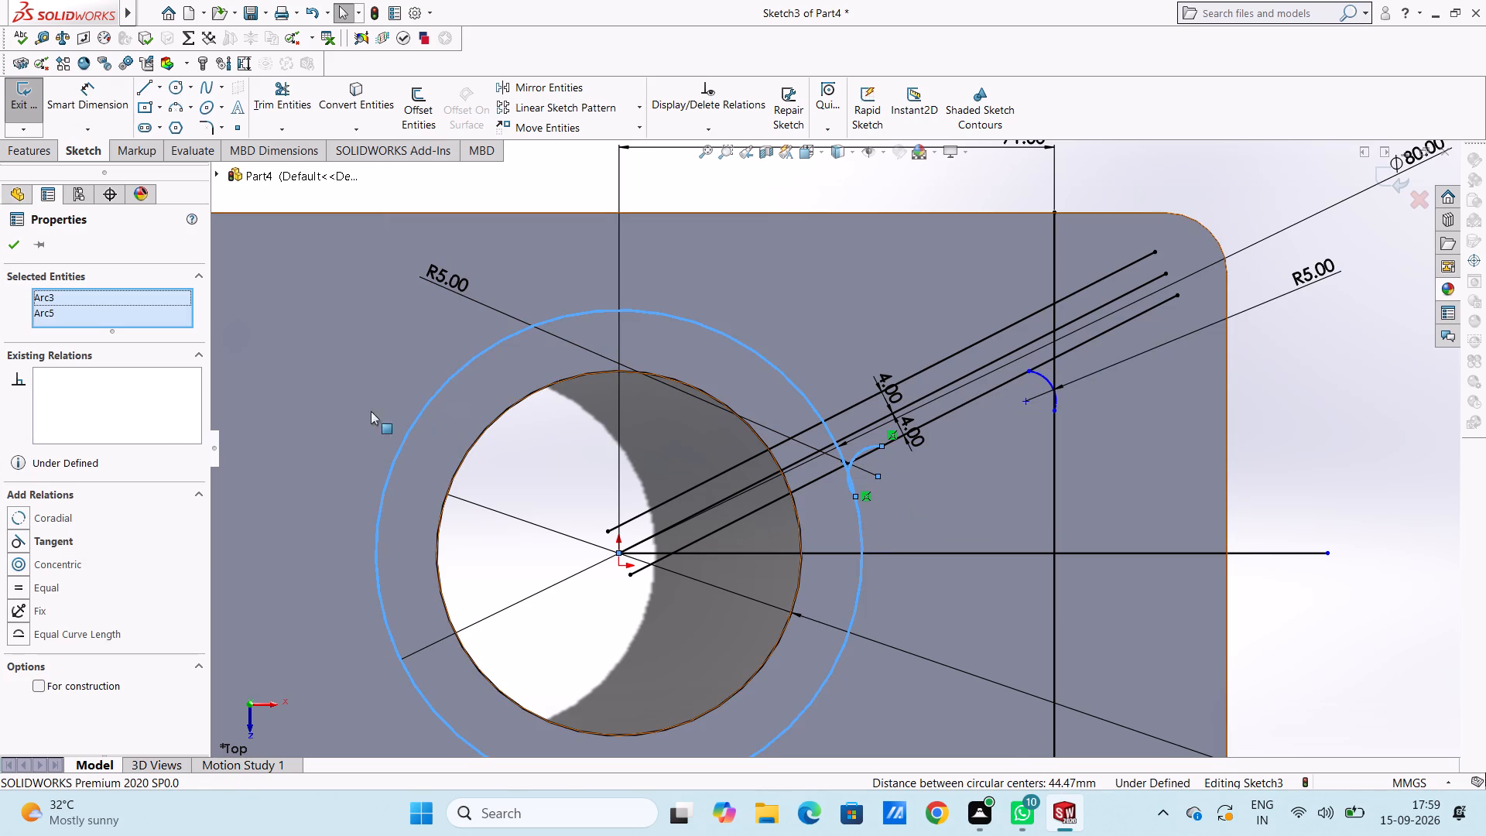
{"action": "left_click", "coordinate": [26, 542]}
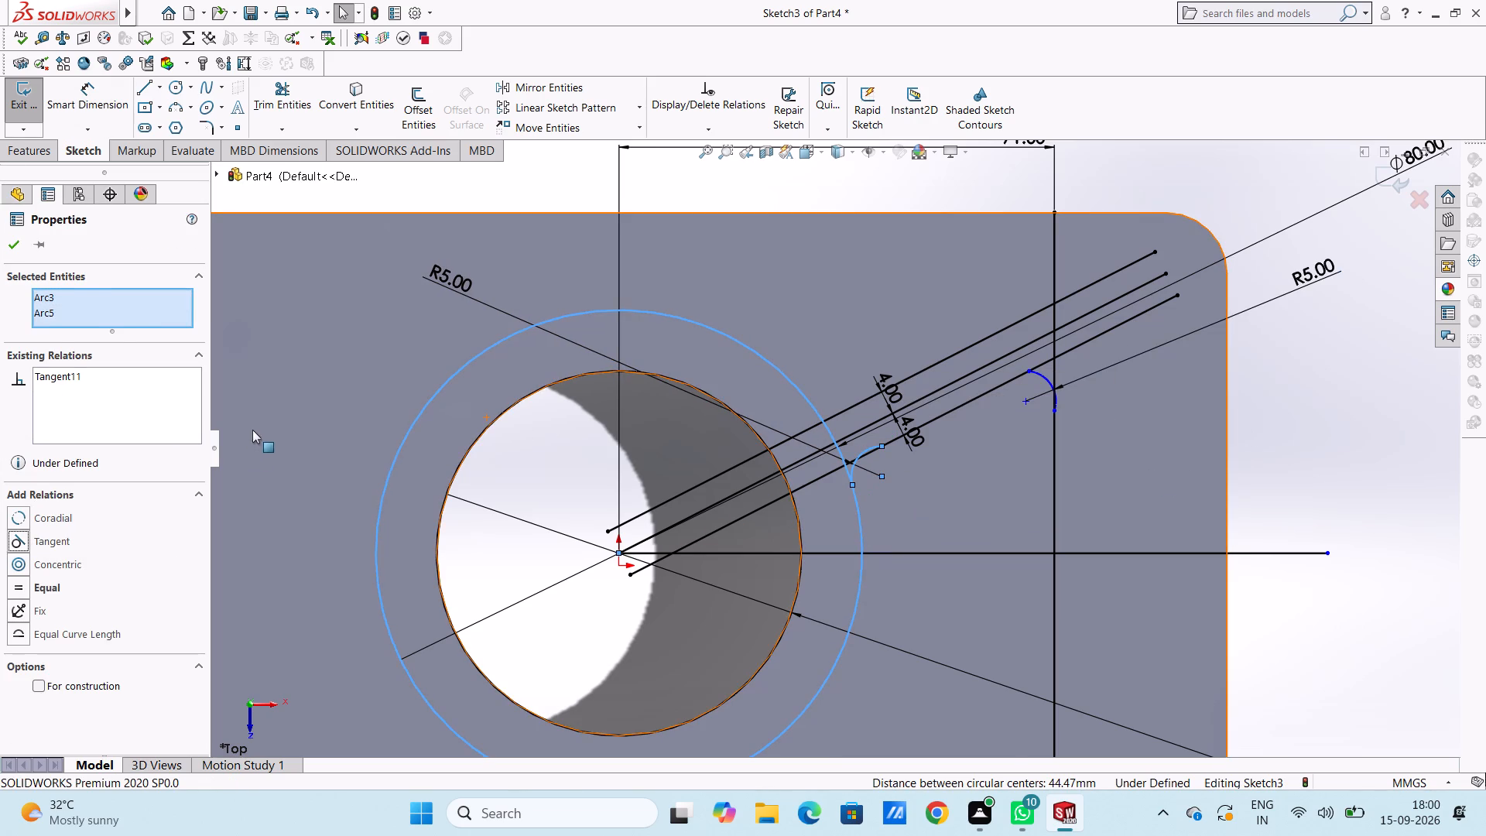
{"action": "left_click", "coordinate": [262, 419]}
{"action": "left_click_drag", "start_coordinate": [1326, 423], "coordinate": [1318, 426]}
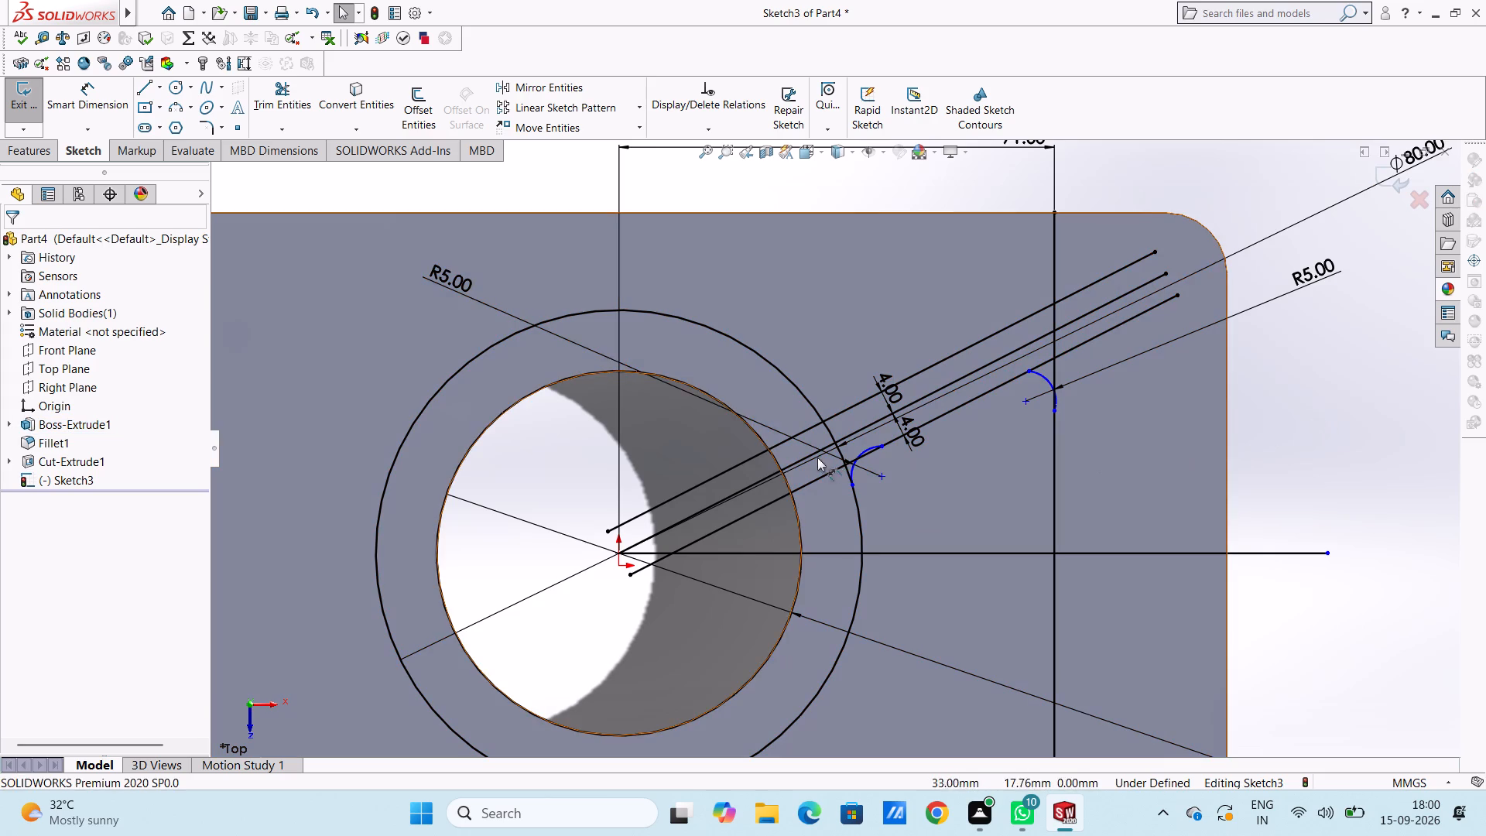
Make the small arc near the 80 mm circle tangent to the lower offset line.
{"action": "scroll", "coordinate": [853, 467], "scroll_direction": "down", "scroll_amount": 3}
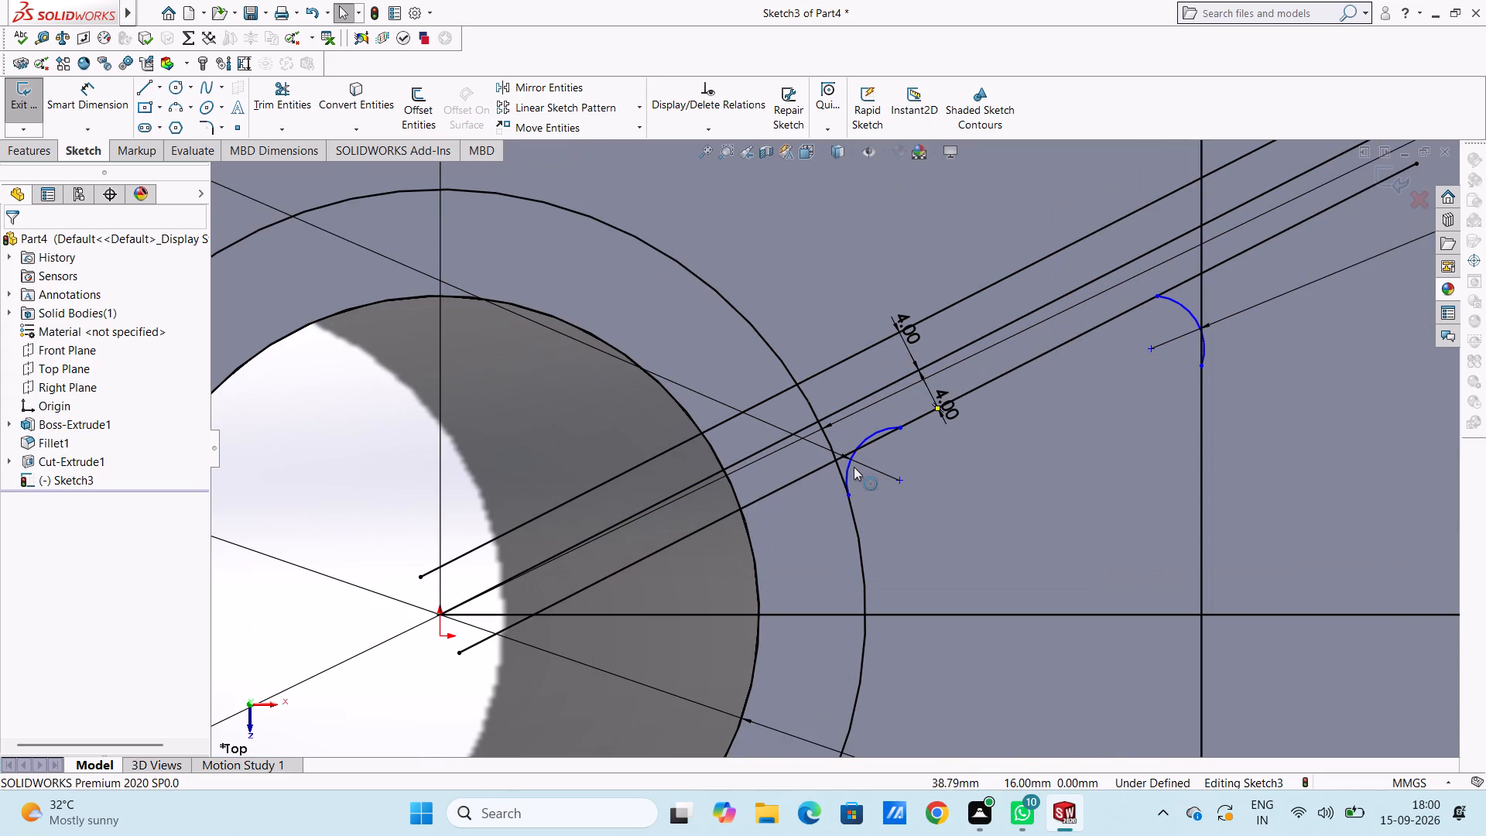
{"action": "left_click", "coordinate": [846, 468]}
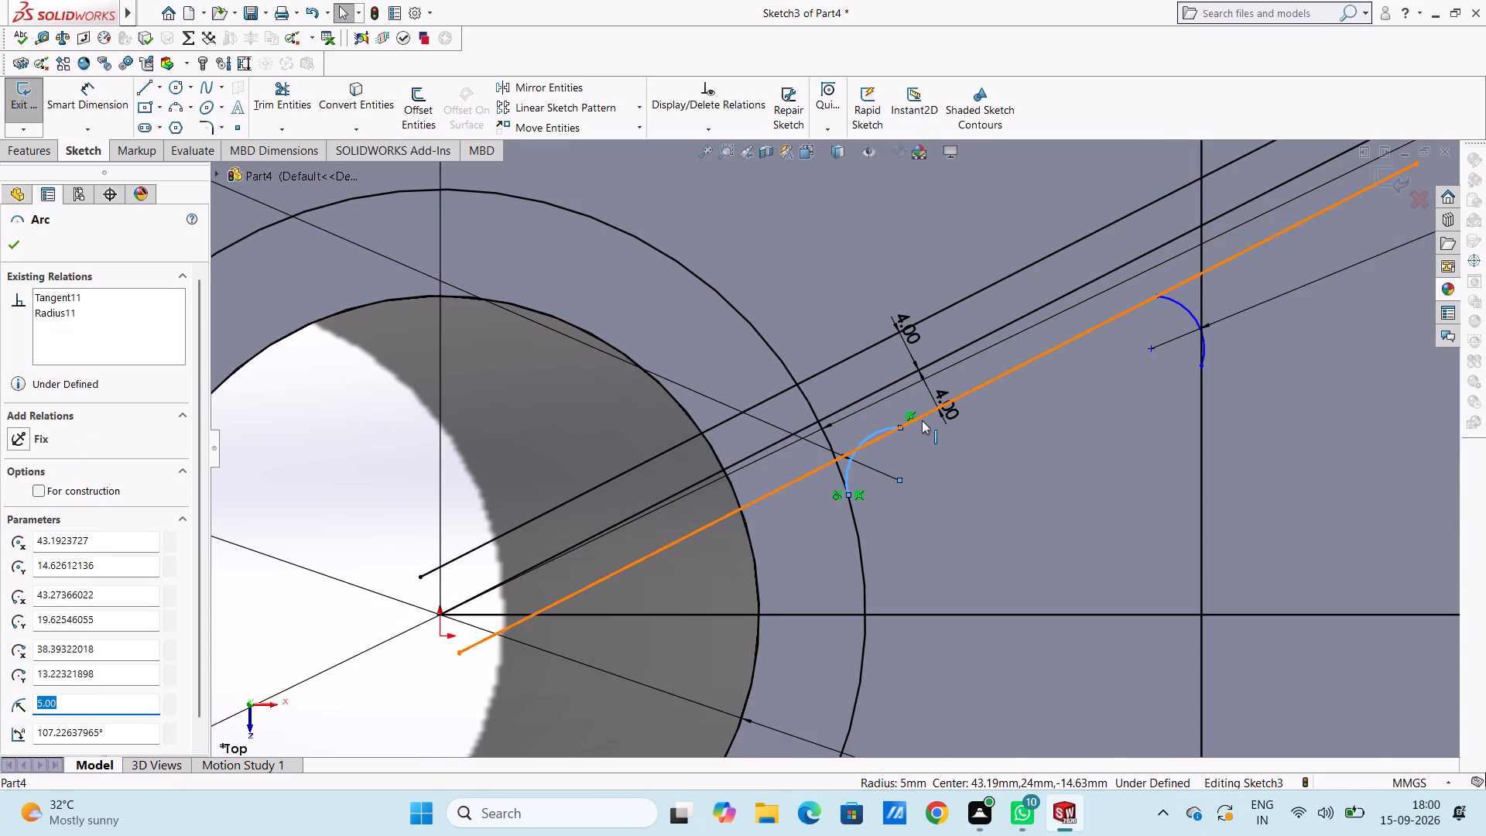
{"action": "left_click", "coordinate": [923, 416], "text": "ctrl"}
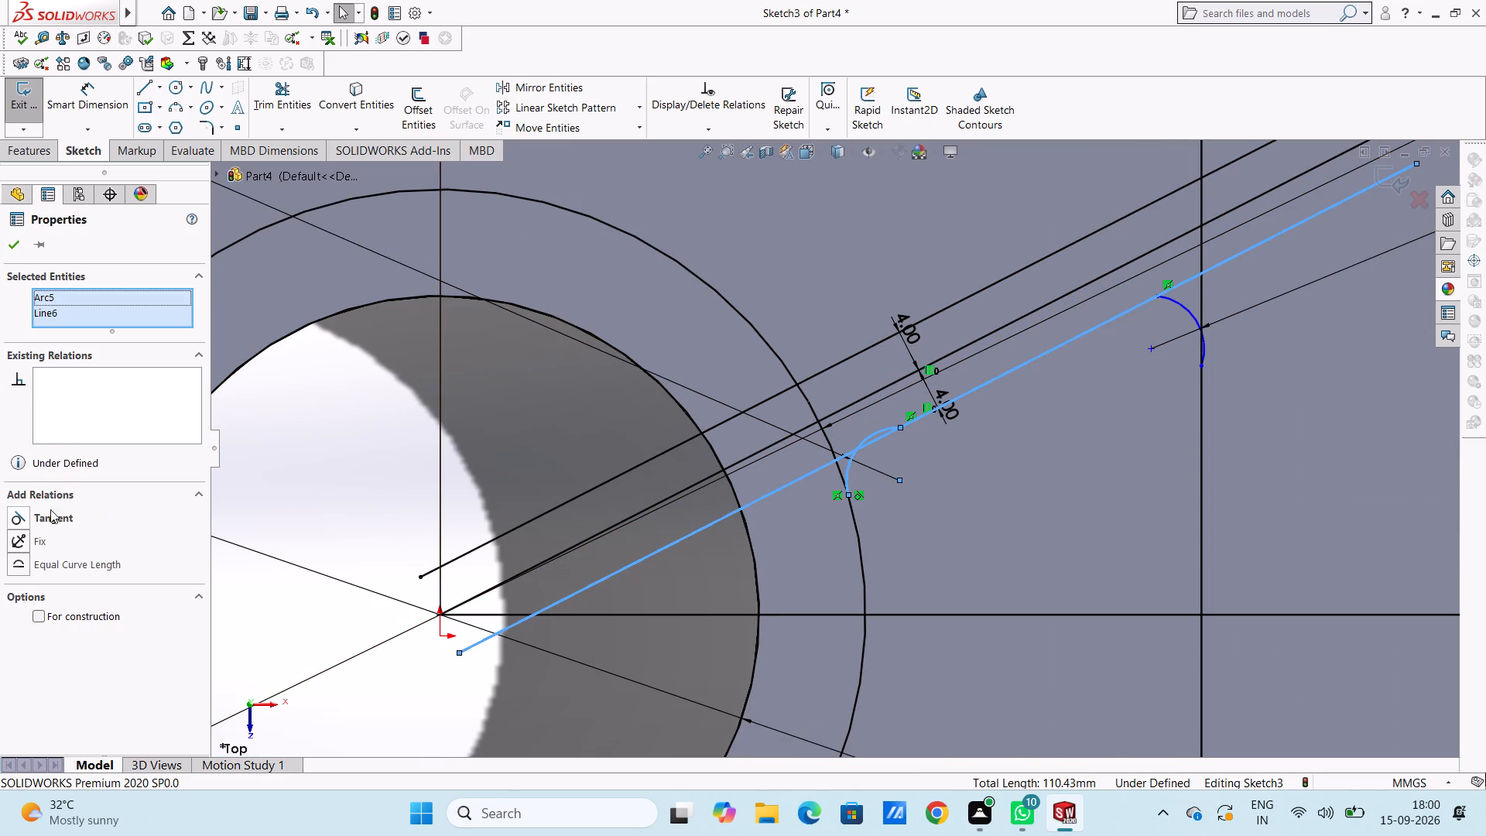
{"action": "left_click", "coordinate": [19, 519]}
{"action": "left_click", "coordinate": [1140, 487]}
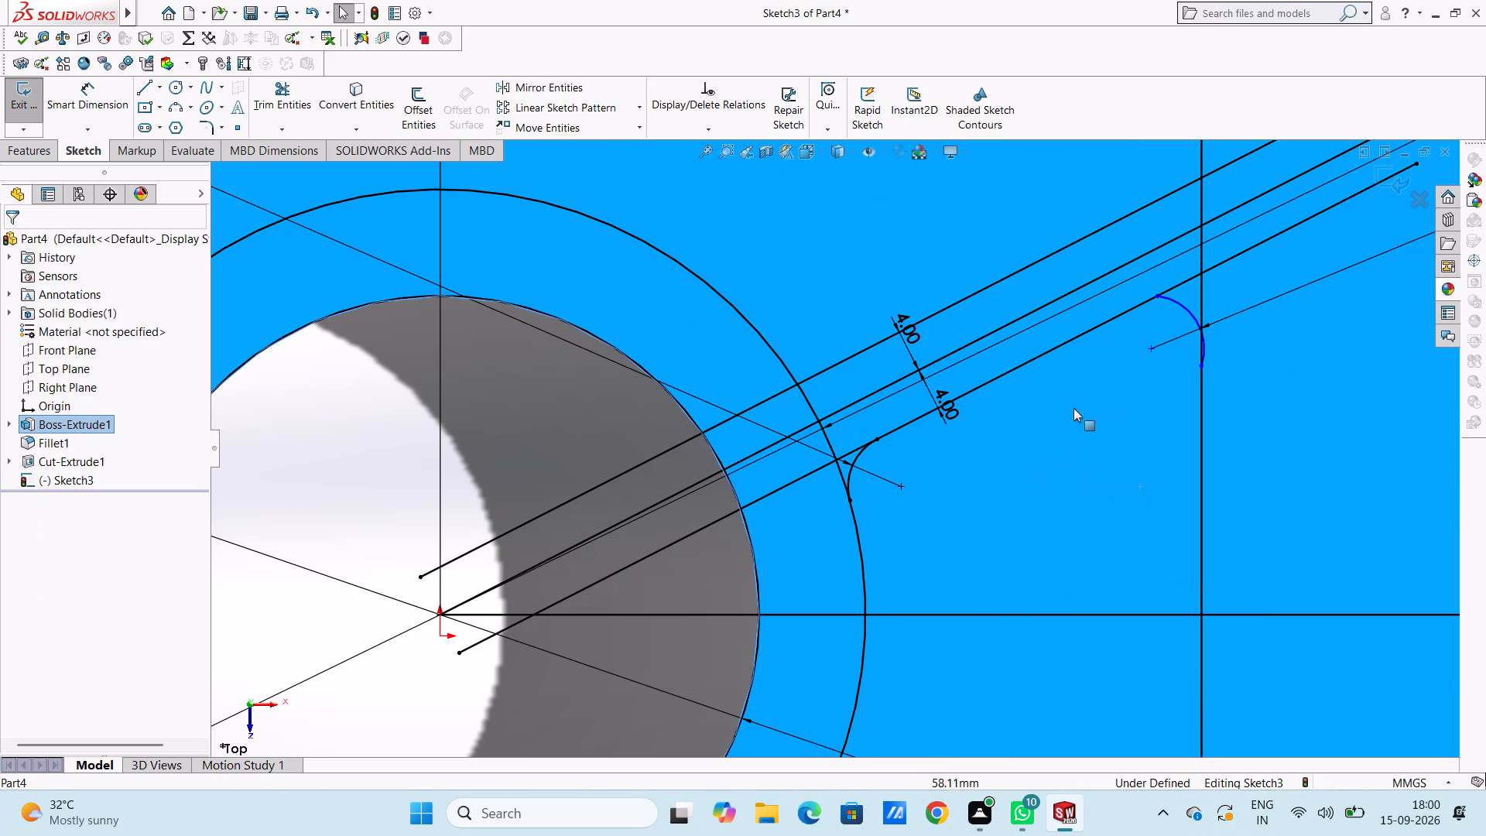
Make the small arc at the vertical line tangent to both the lower offset line and the vertical line.
{"action": "left_click", "coordinate": [1170, 303]}
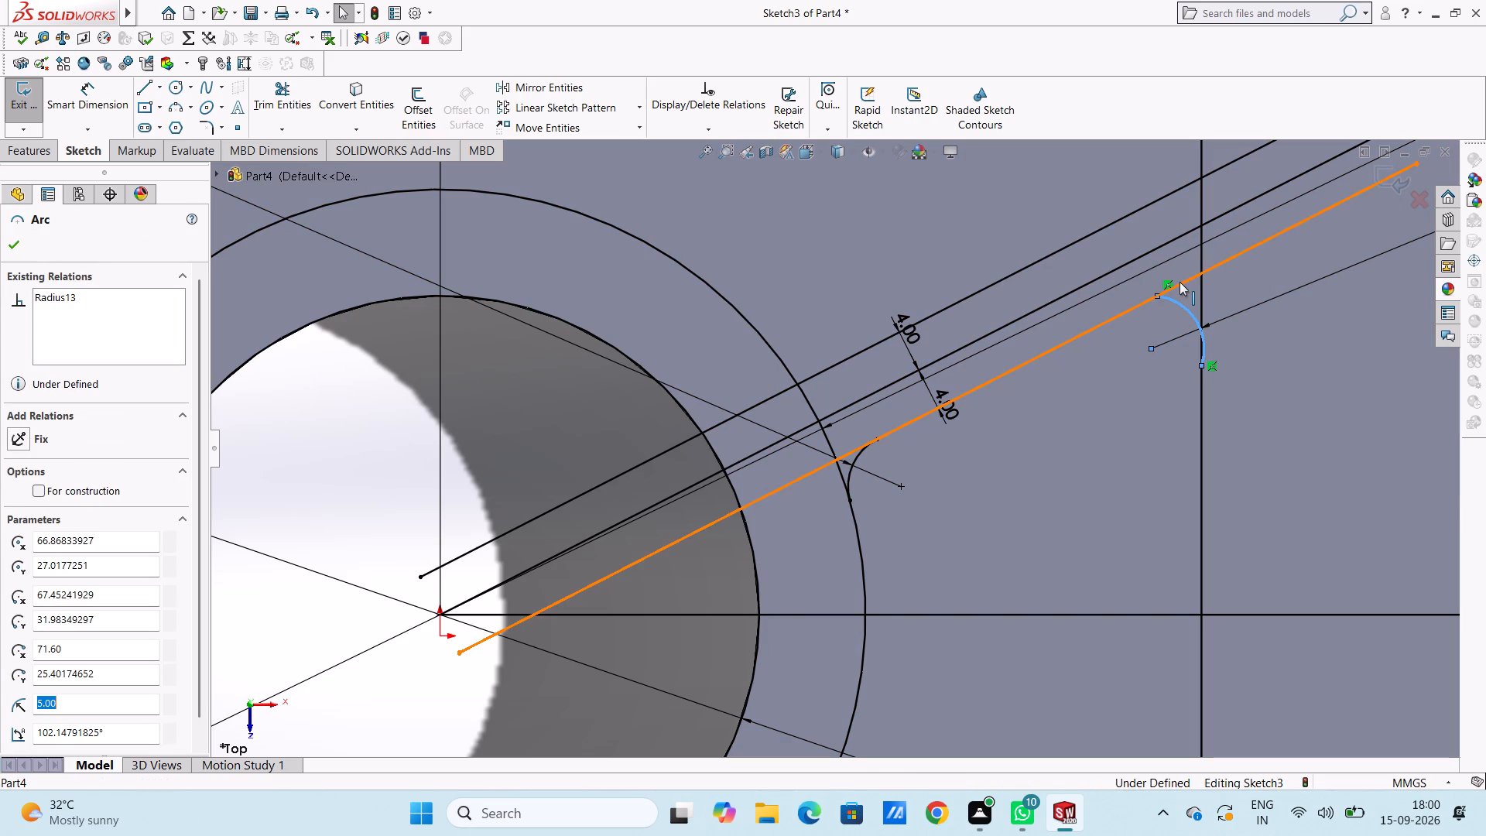
{"action": "left_click", "coordinate": [1180, 281], "text": "ctrl"}
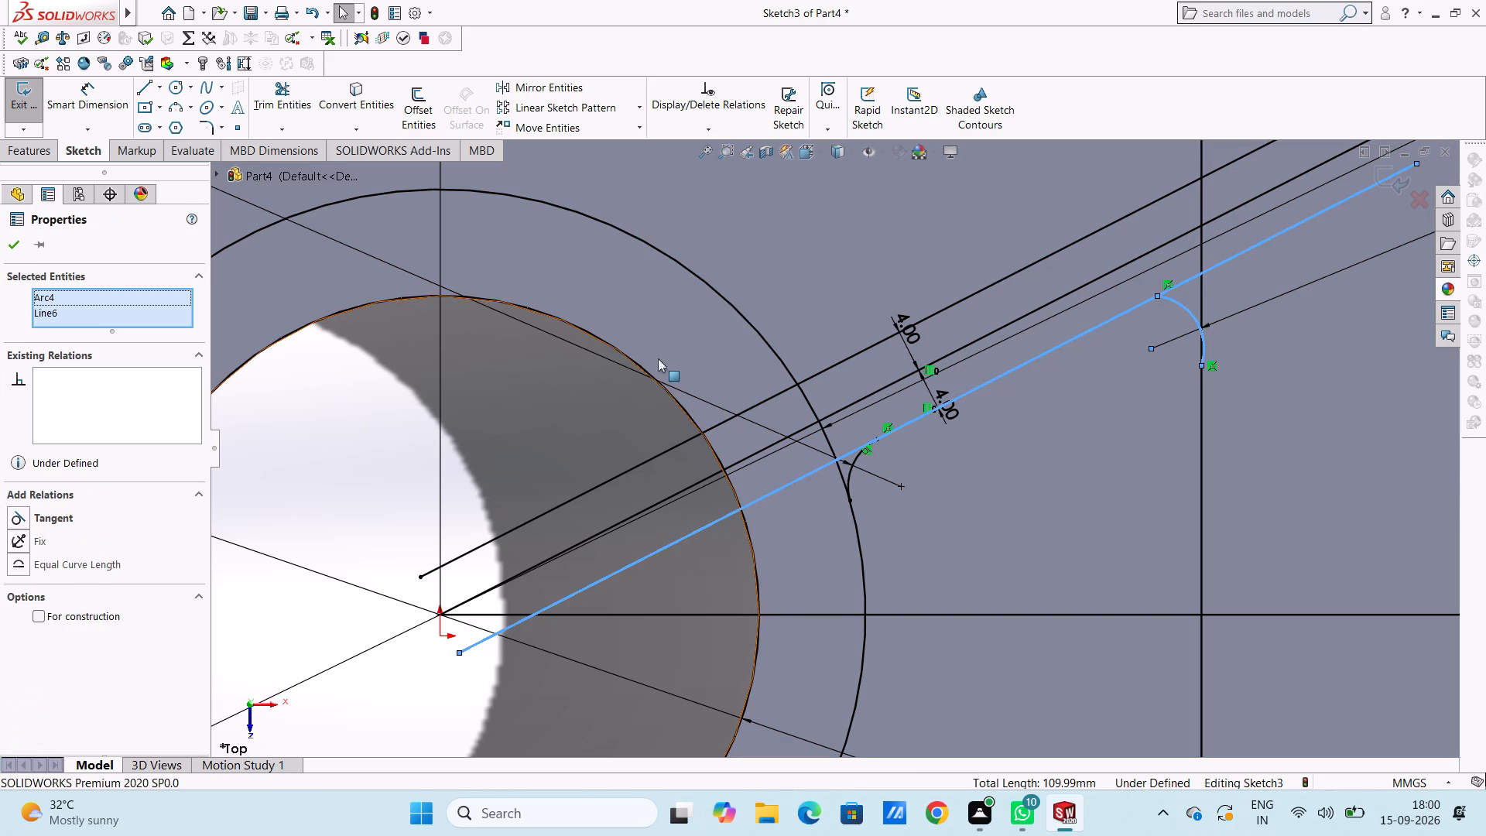
{"action": "left_click", "coordinate": [24, 509]}
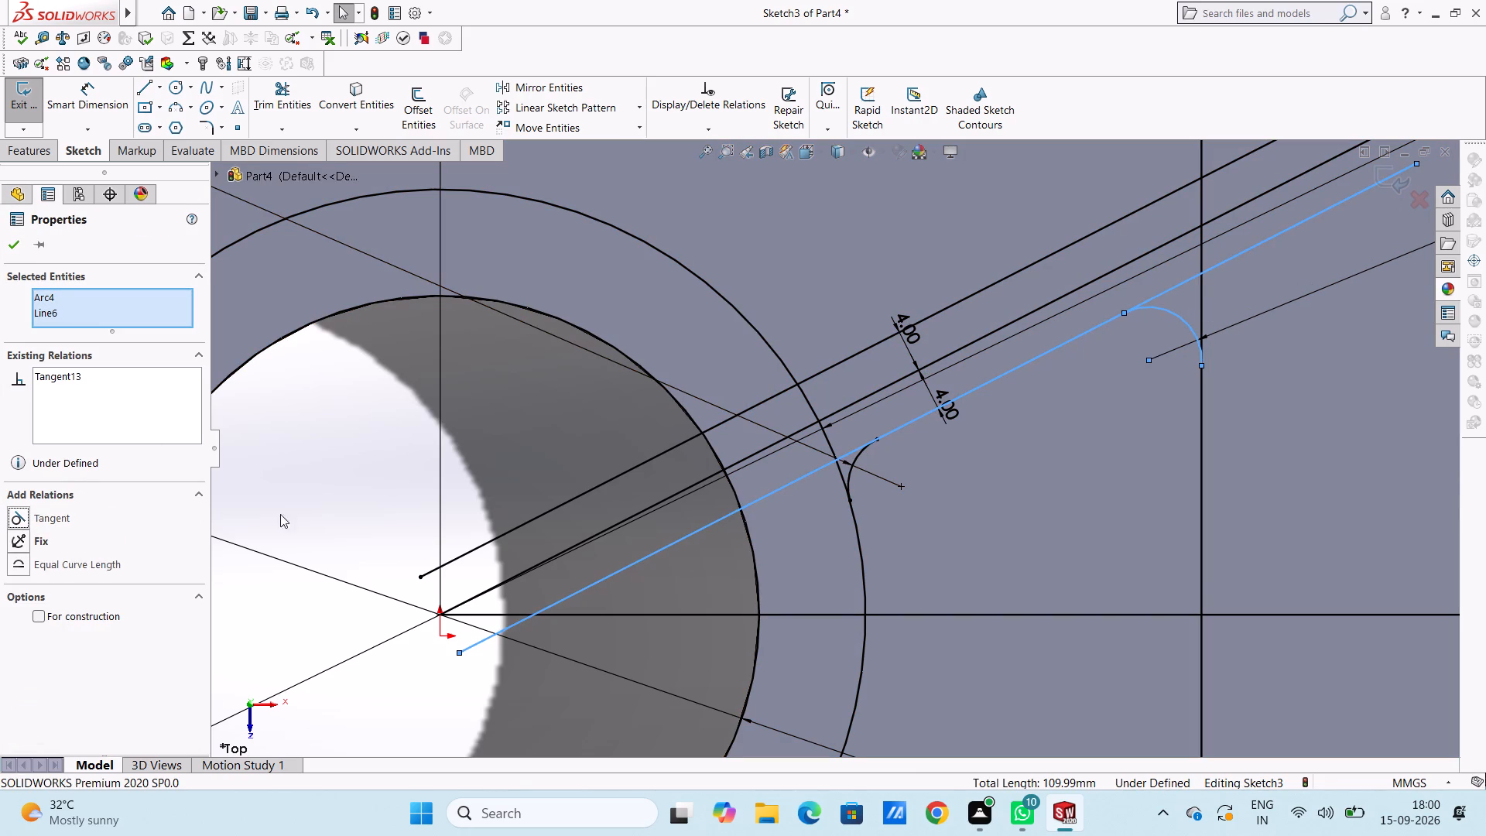
{"action": "scroll", "coordinate": [1169, 541], "scroll_direction": "down", "scroll_amount": 2}
{"action": "scroll", "coordinate": [1169, 541], "scroll_direction": "up", "scroll_amount": 5}
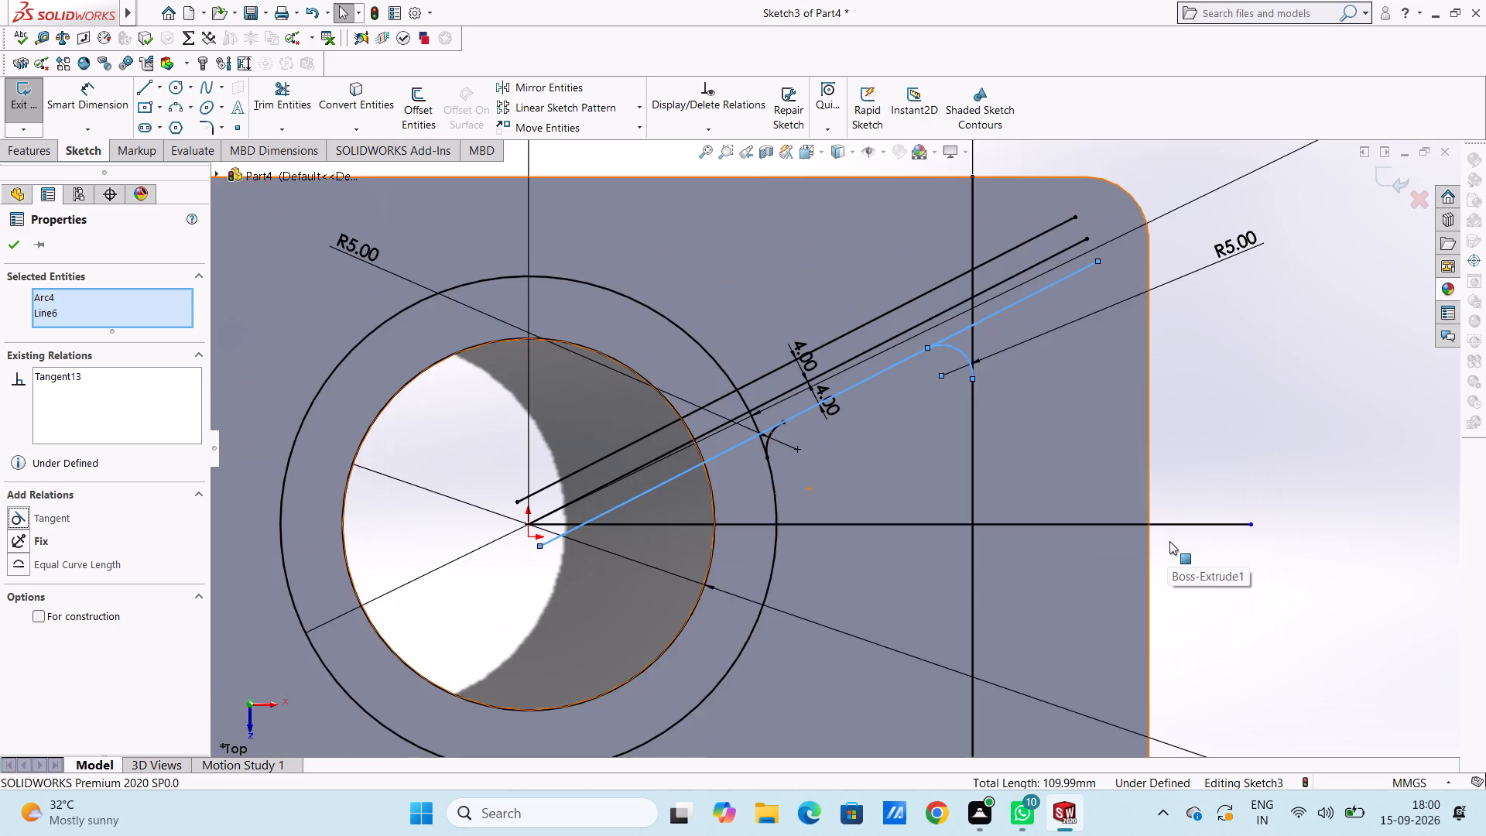
{"action": "scroll", "coordinate": [1169, 541], "scroll_direction": "up", "scroll_amount": 2}
{"action": "left_click", "coordinate": [1153, 488]}
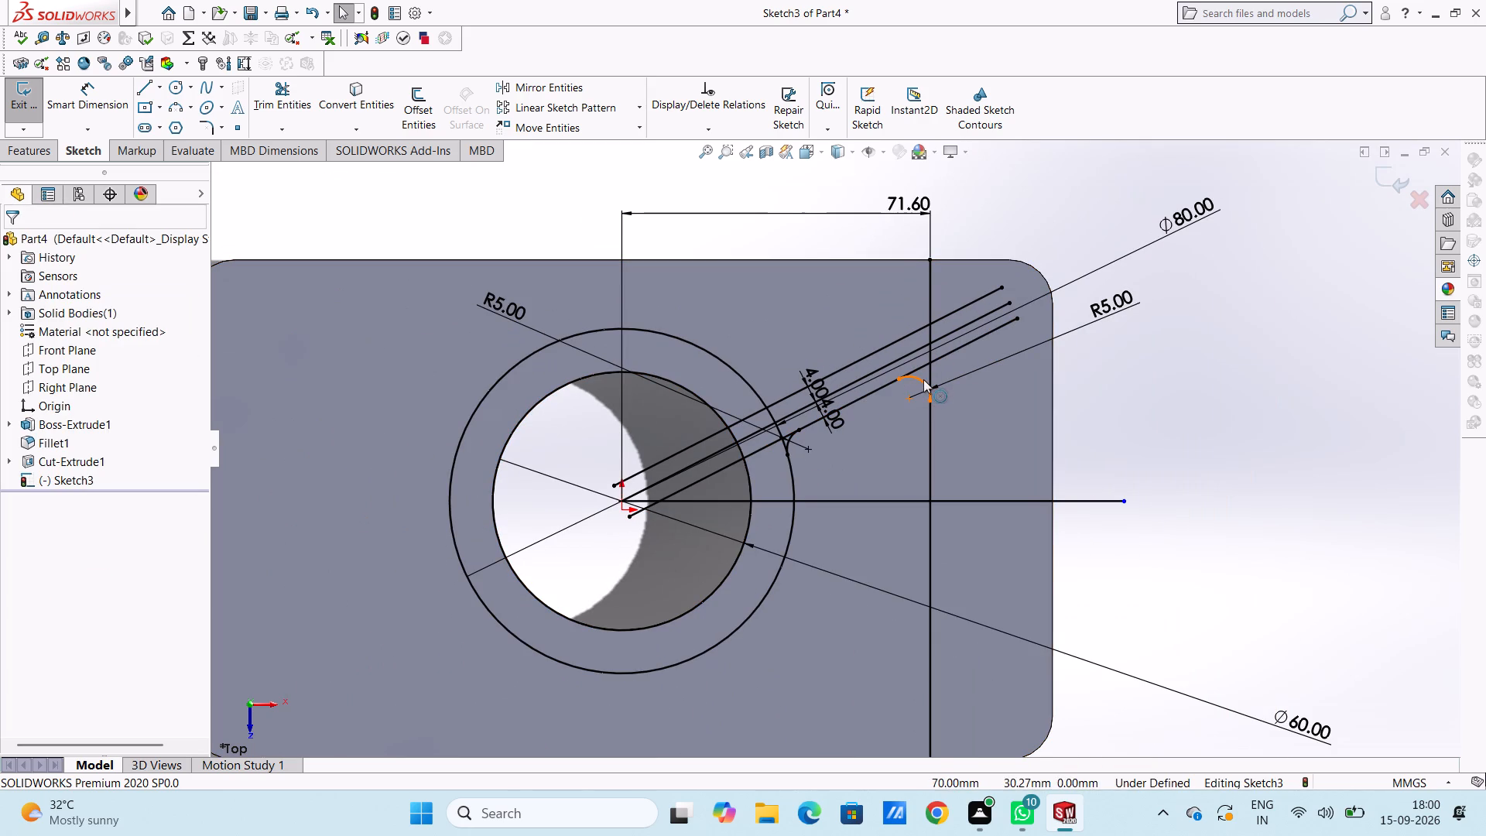
{"action": "left_click", "coordinate": [923, 379]}
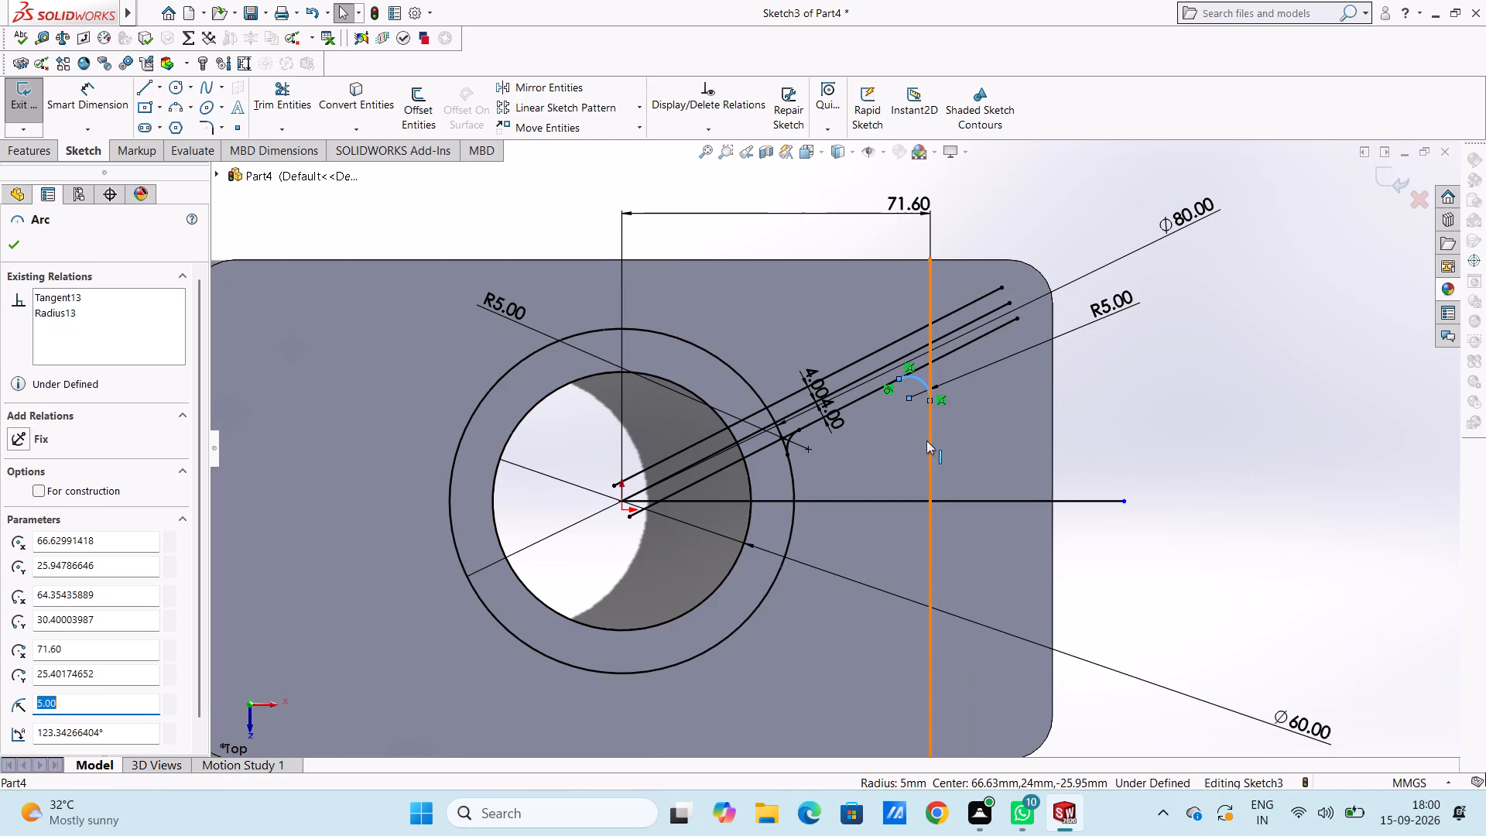
{"action": "left_click", "coordinate": [926, 440], "text": "ctrl"}
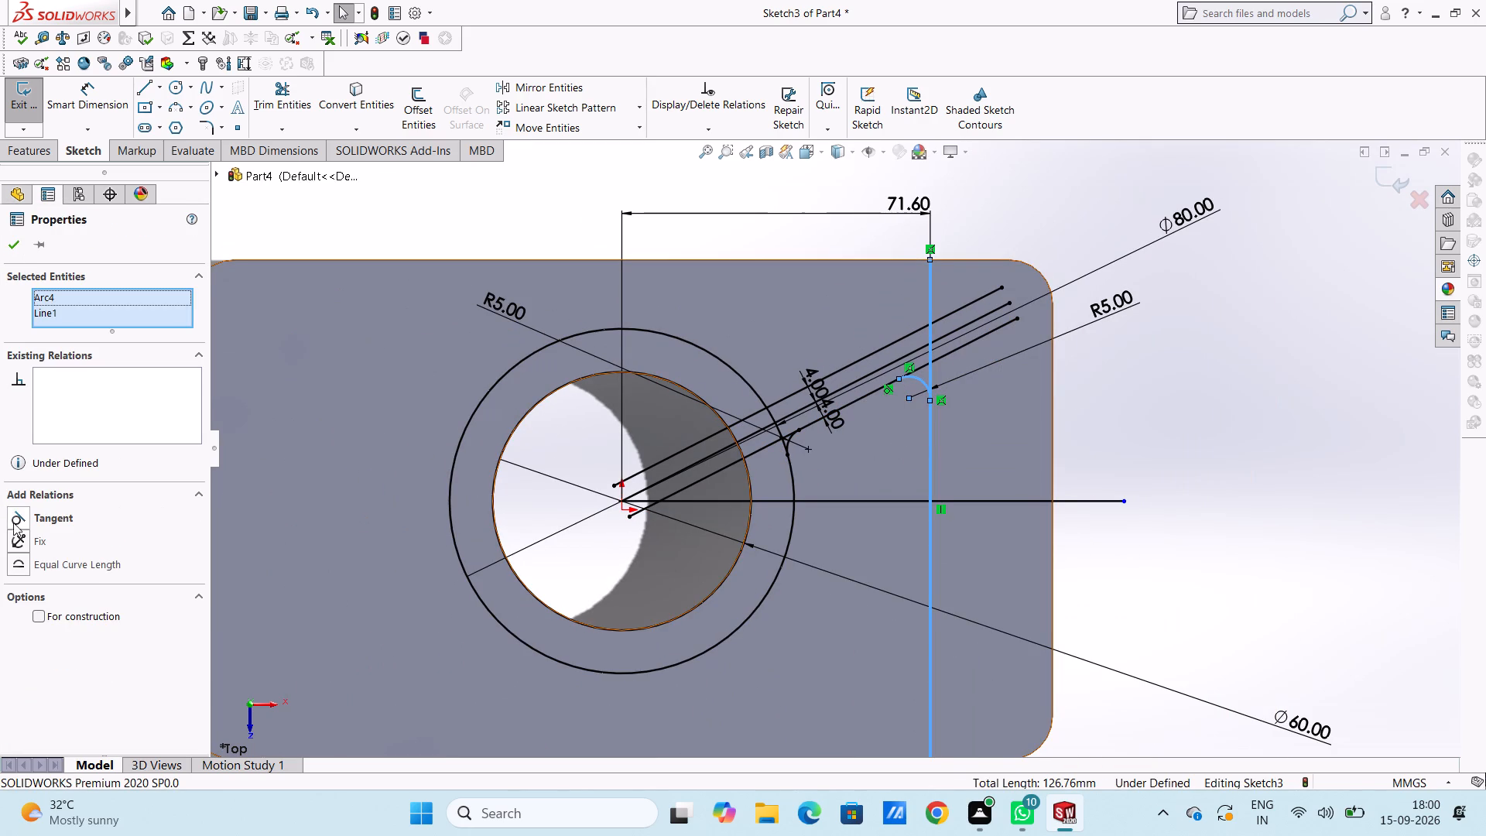
{"action": "left_click", "coordinate": [14, 512]}
{"action": "left_click", "coordinate": [1312, 502]}
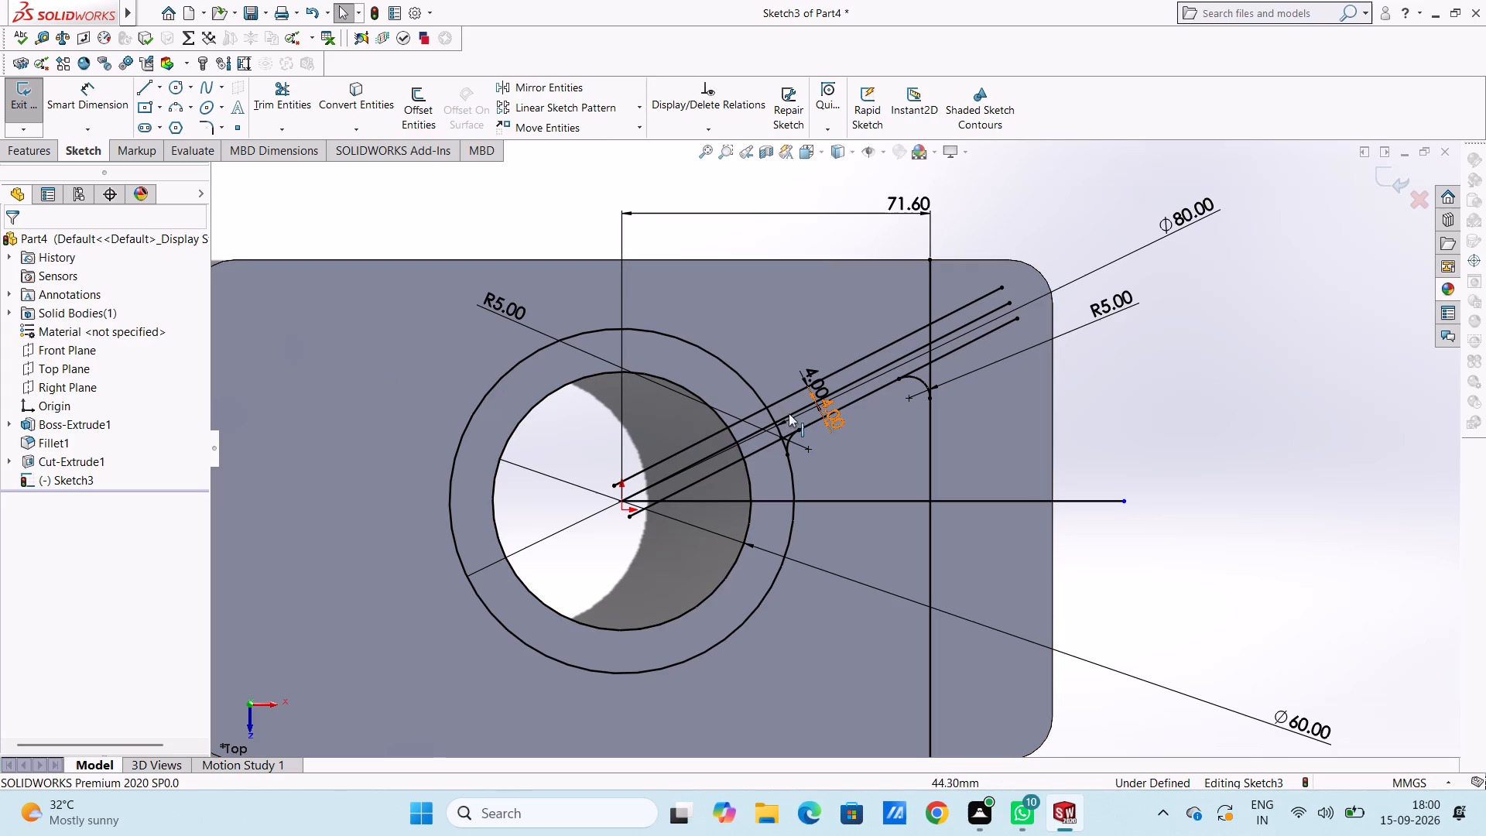
Trim the lower offset line beyond both small arcs, keeping only the segment that joins their tangent ends.
{"action": "scroll", "coordinate": [801, 447], "scroll_direction": "down", "scroll_amount": 3}
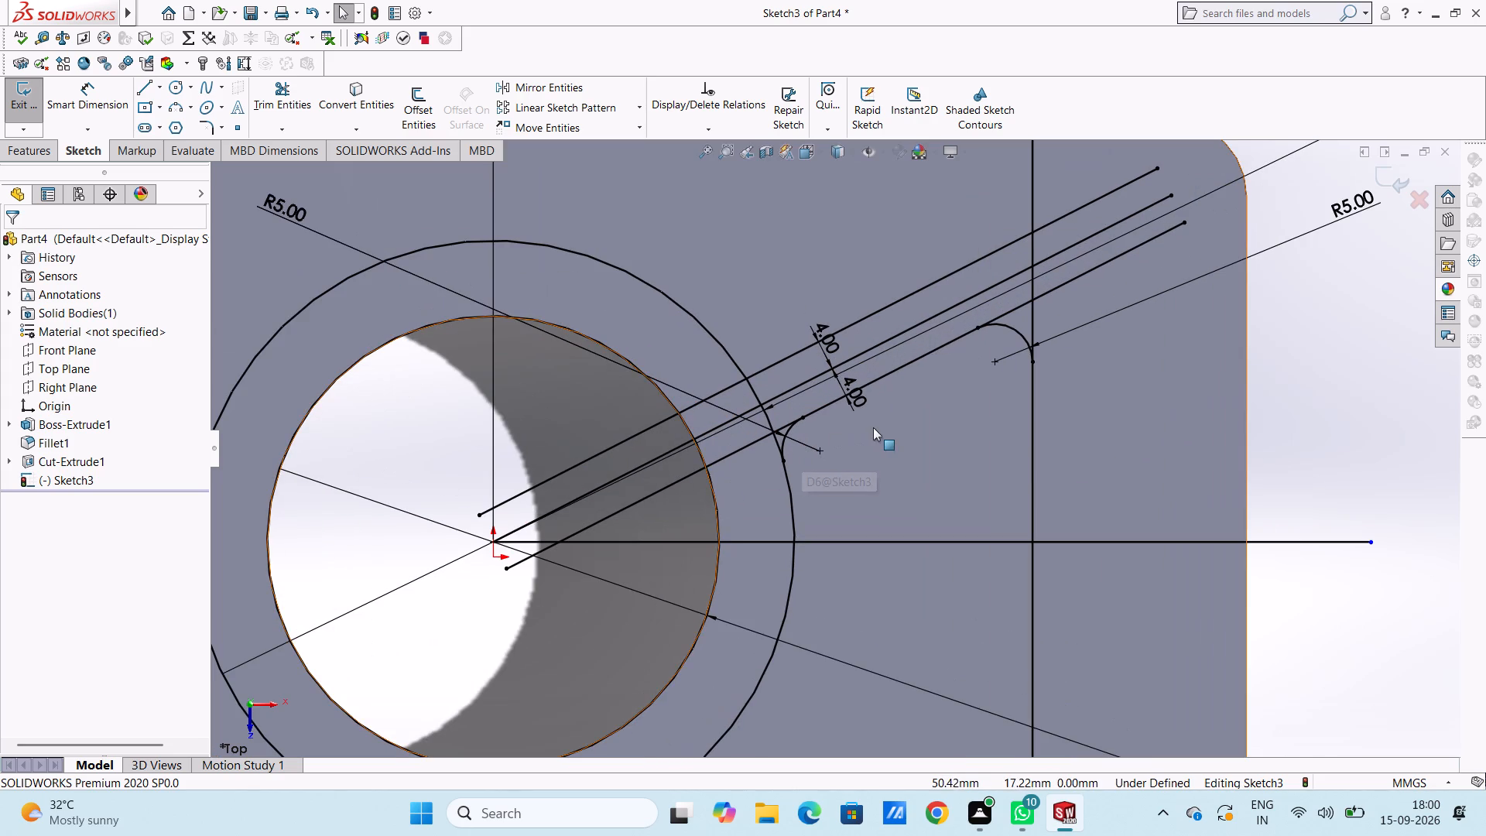
{"action": "left_click", "coordinate": [282, 95]}
{"action": "left_click", "coordinate": [519, 564]}
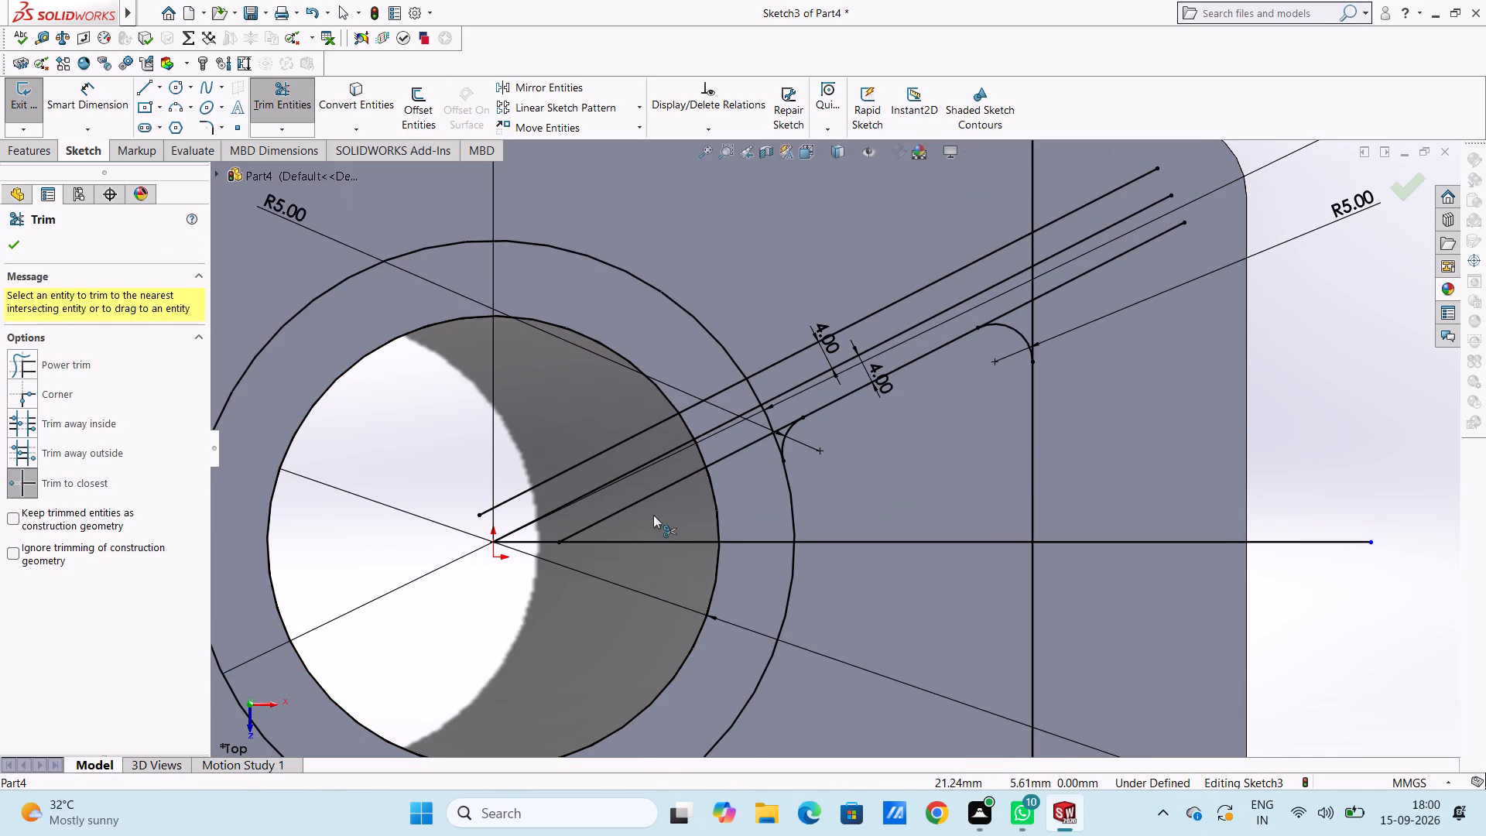
{"action": "left_click", "coordinate": [651, 493]}
{"action": "left_click", "coordinate": [727, 459]}
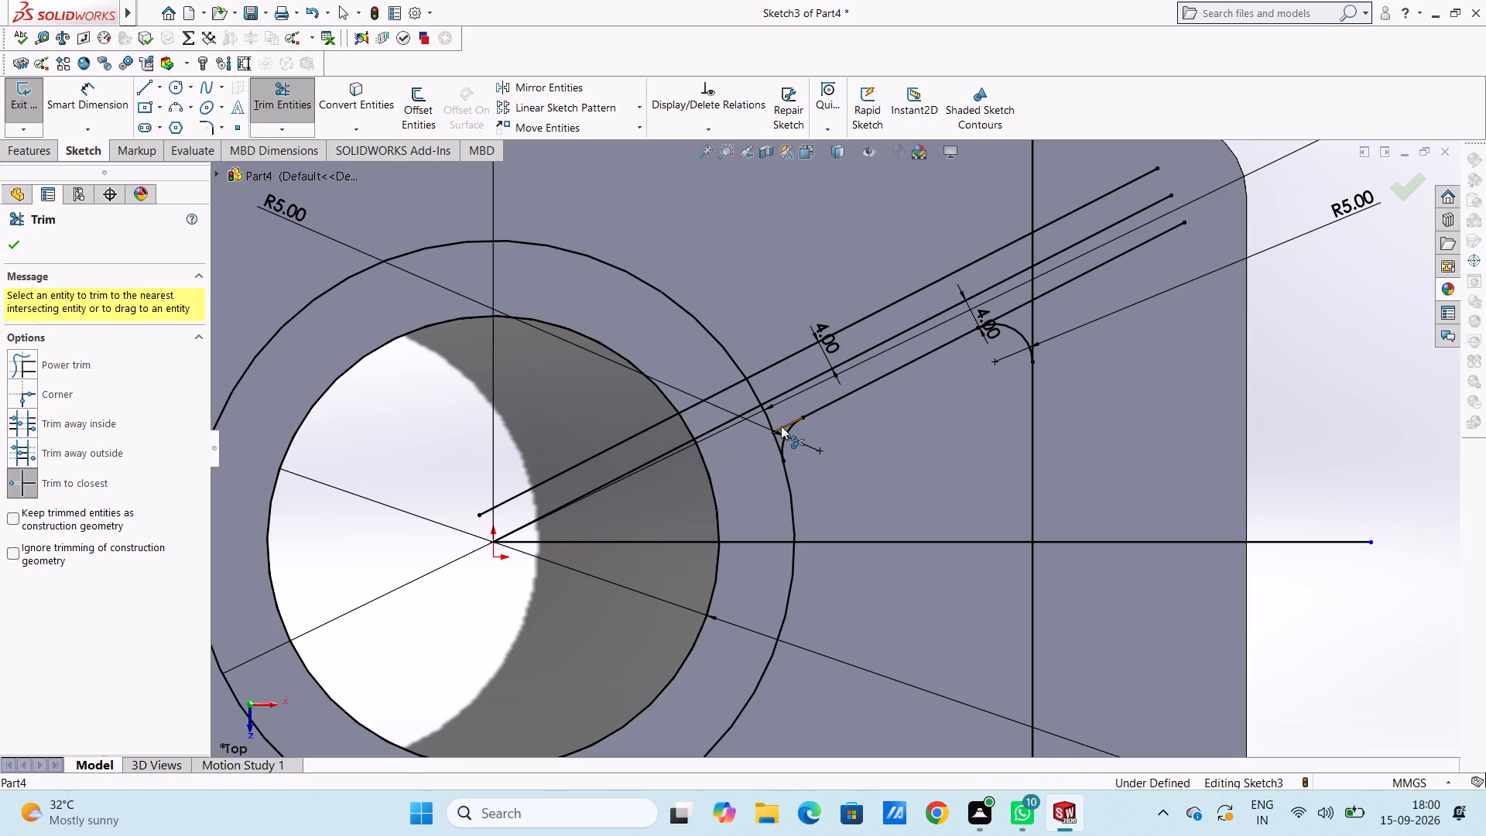
{"action": "left_click", "coordinate": [784, 426]}
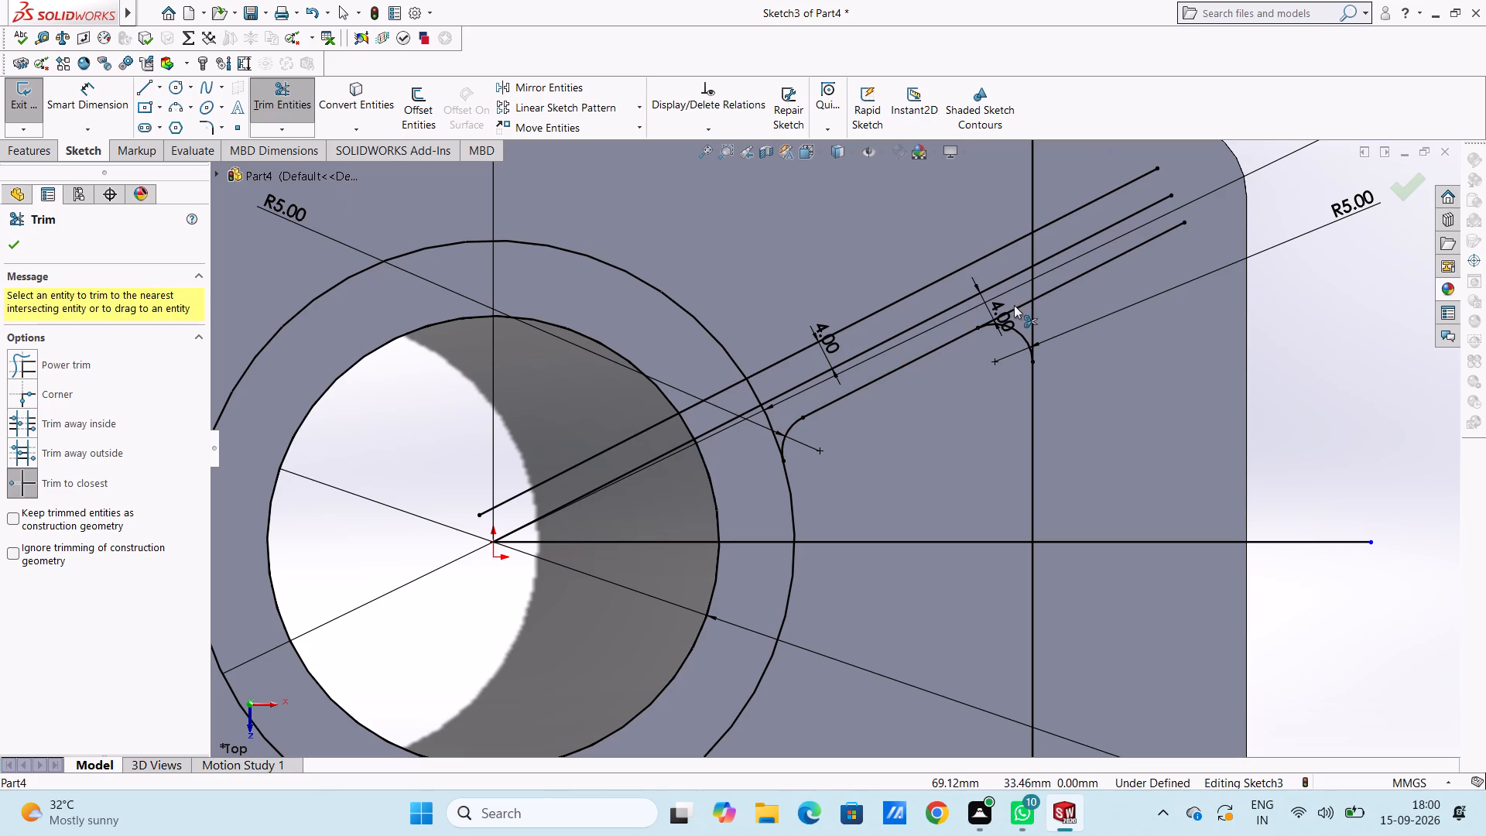
{"action": "left_click", "coordinate": [1015, 305]}
{"action": "left_click", "coordinate": [1060, 286]}
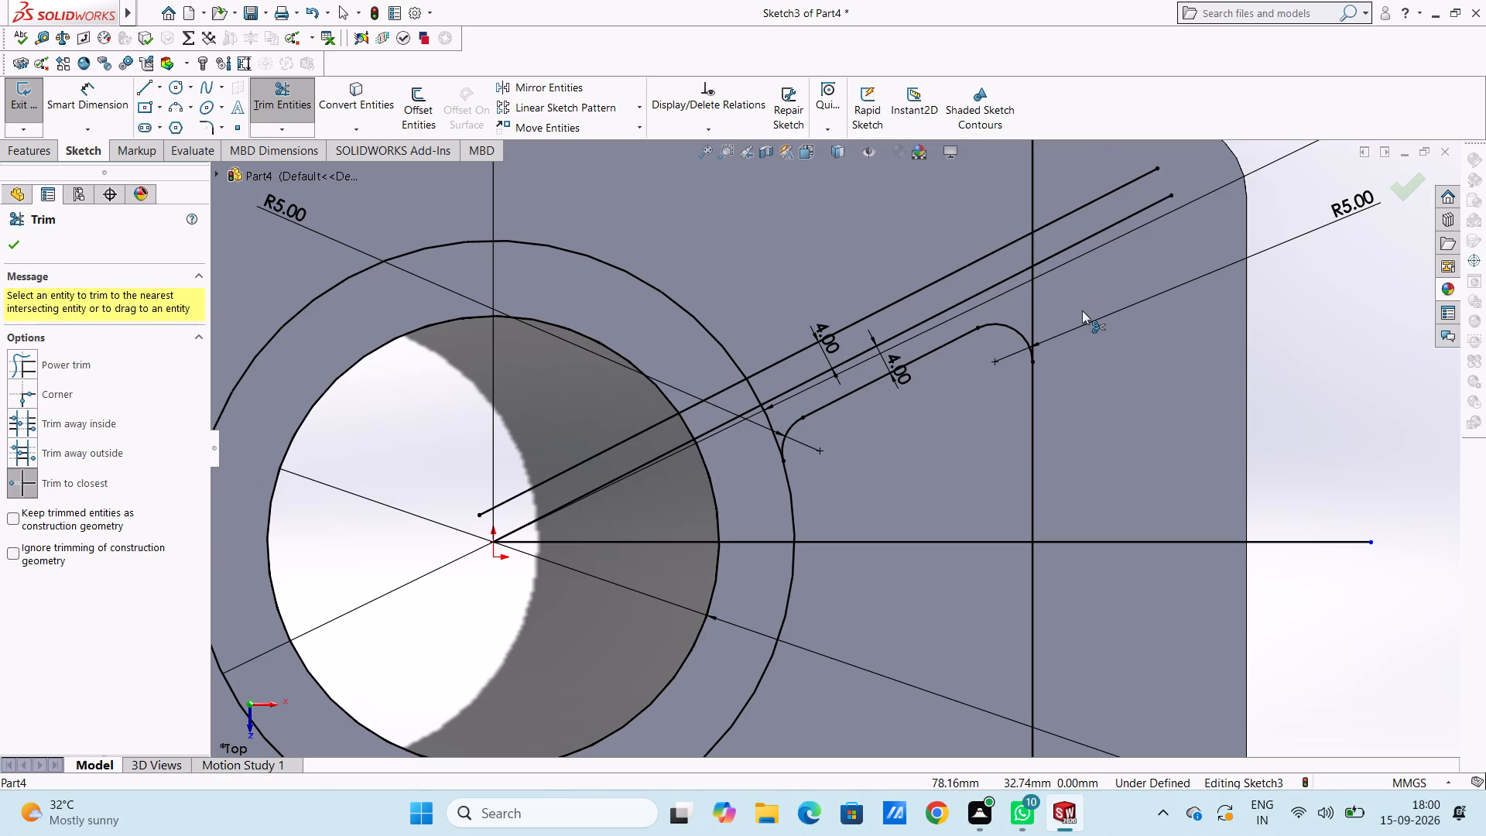
{"action": "key", "text": "Escape"}
{"action": "key", "text": "Escape"}
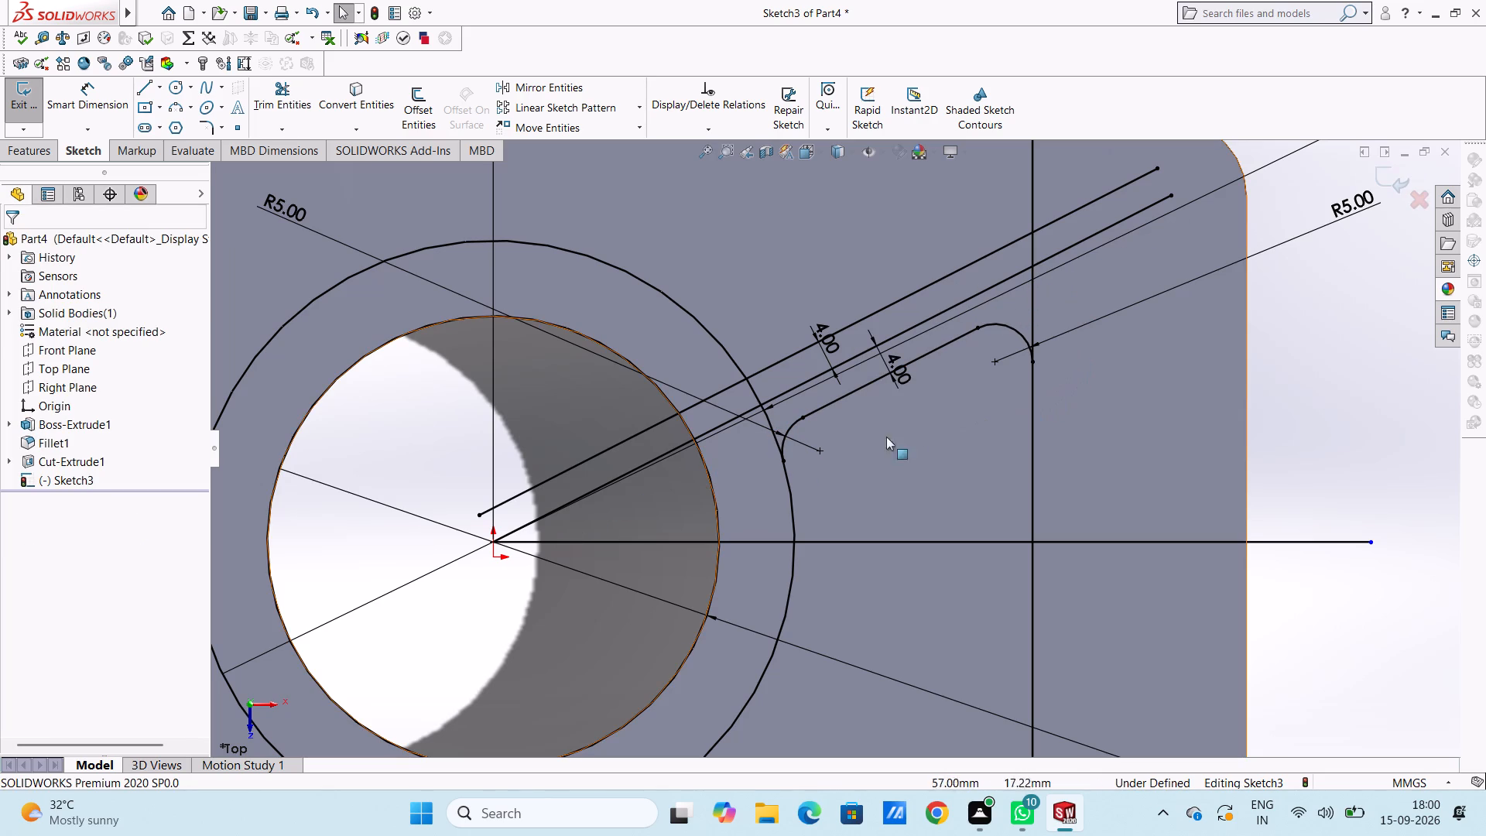
Mirror the two small arcs and their connecting line about the horizontal line through the origin, keeping the originals.
{"action": "left_click", "coordinate": [584, 85]}
{"action": "left_click", "coordinate": [792, 424]}
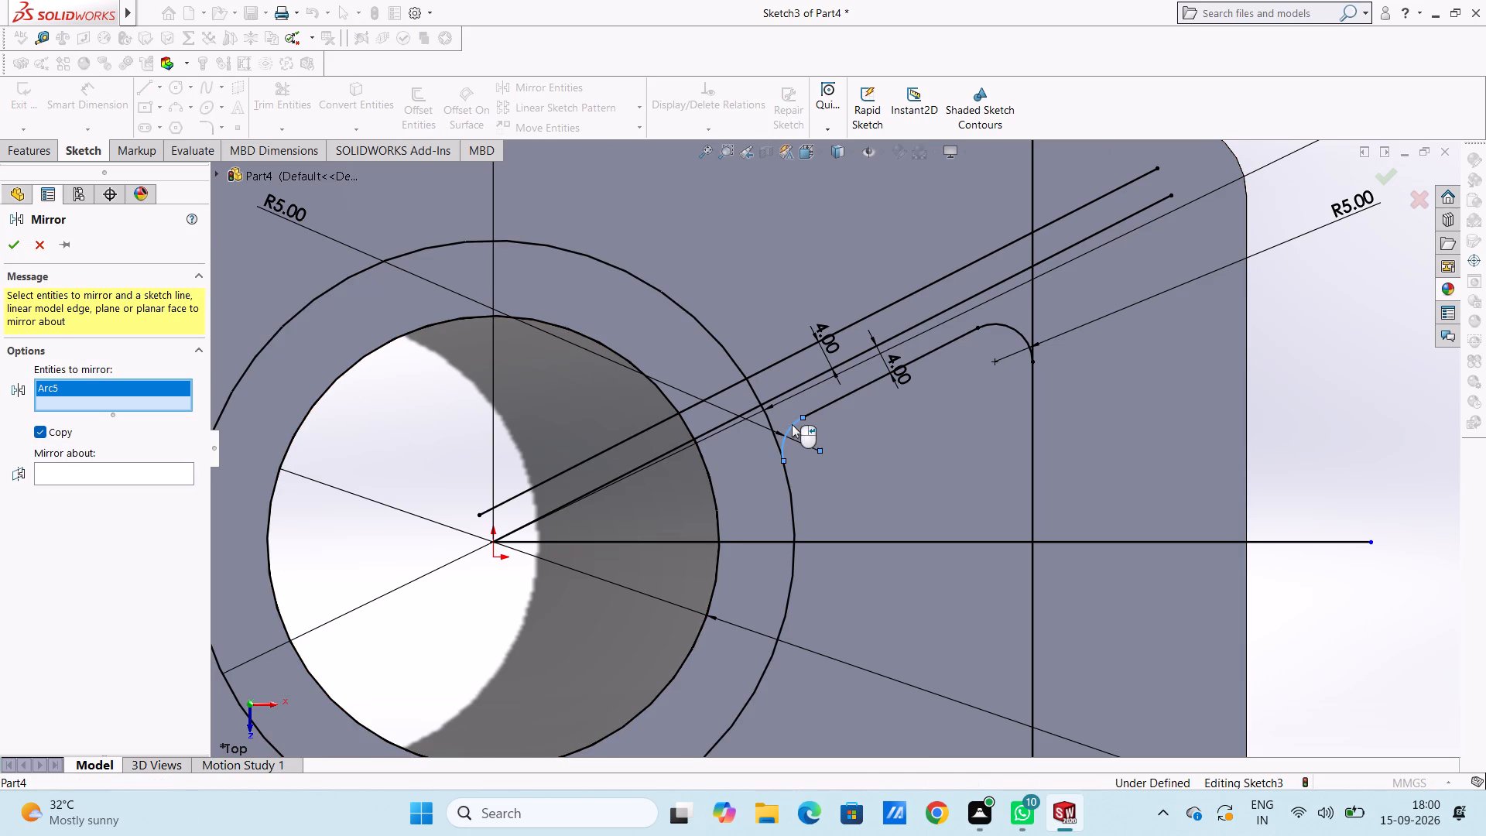
{"action": "left_click", "coordinate": [827, 403]}
{"action": "left_click", "coordinate": [1024, 334]}
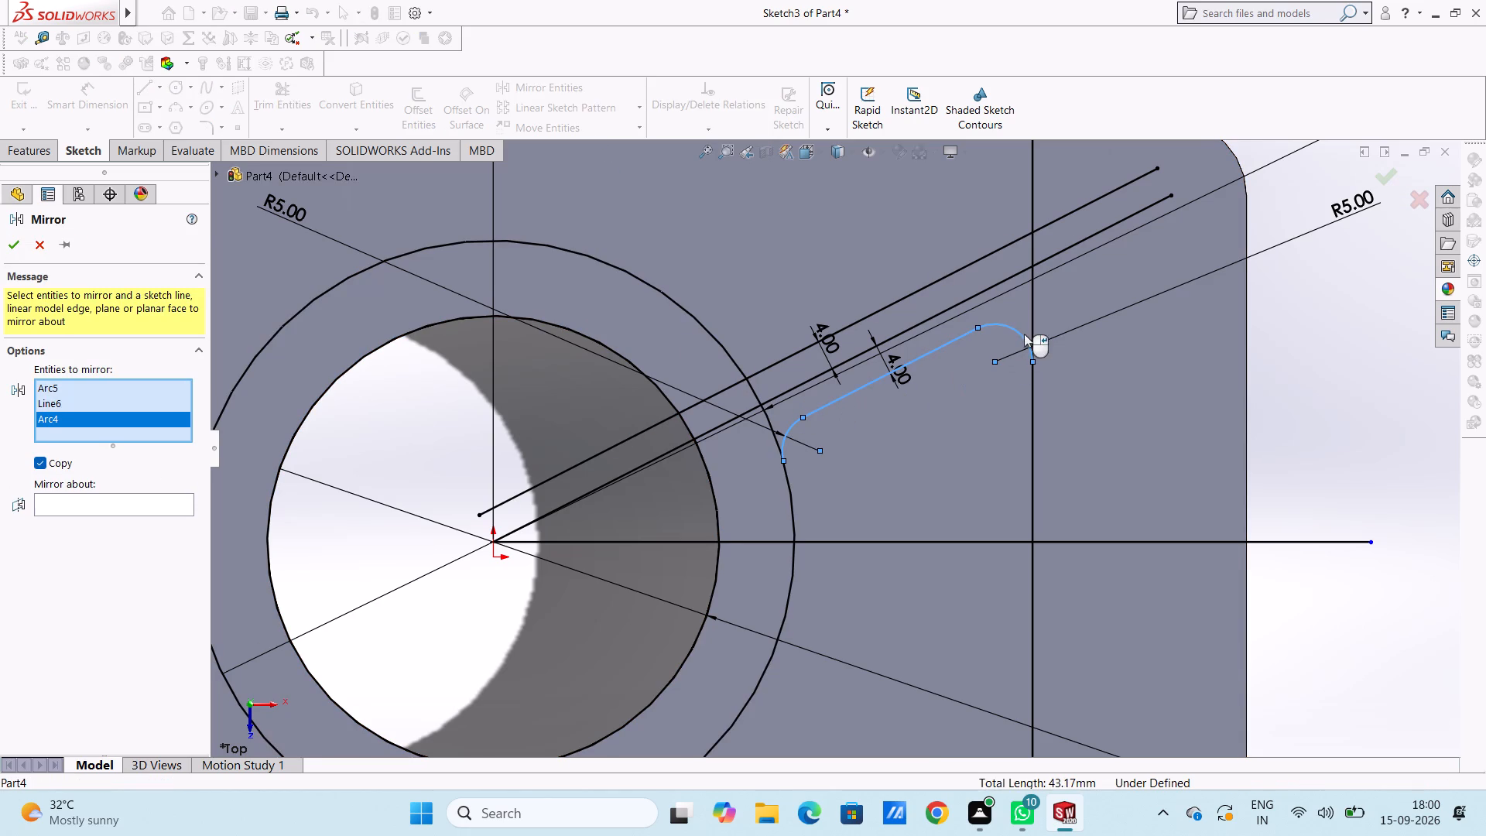
{"action": "left_click", "coordinate": [155, 502]}
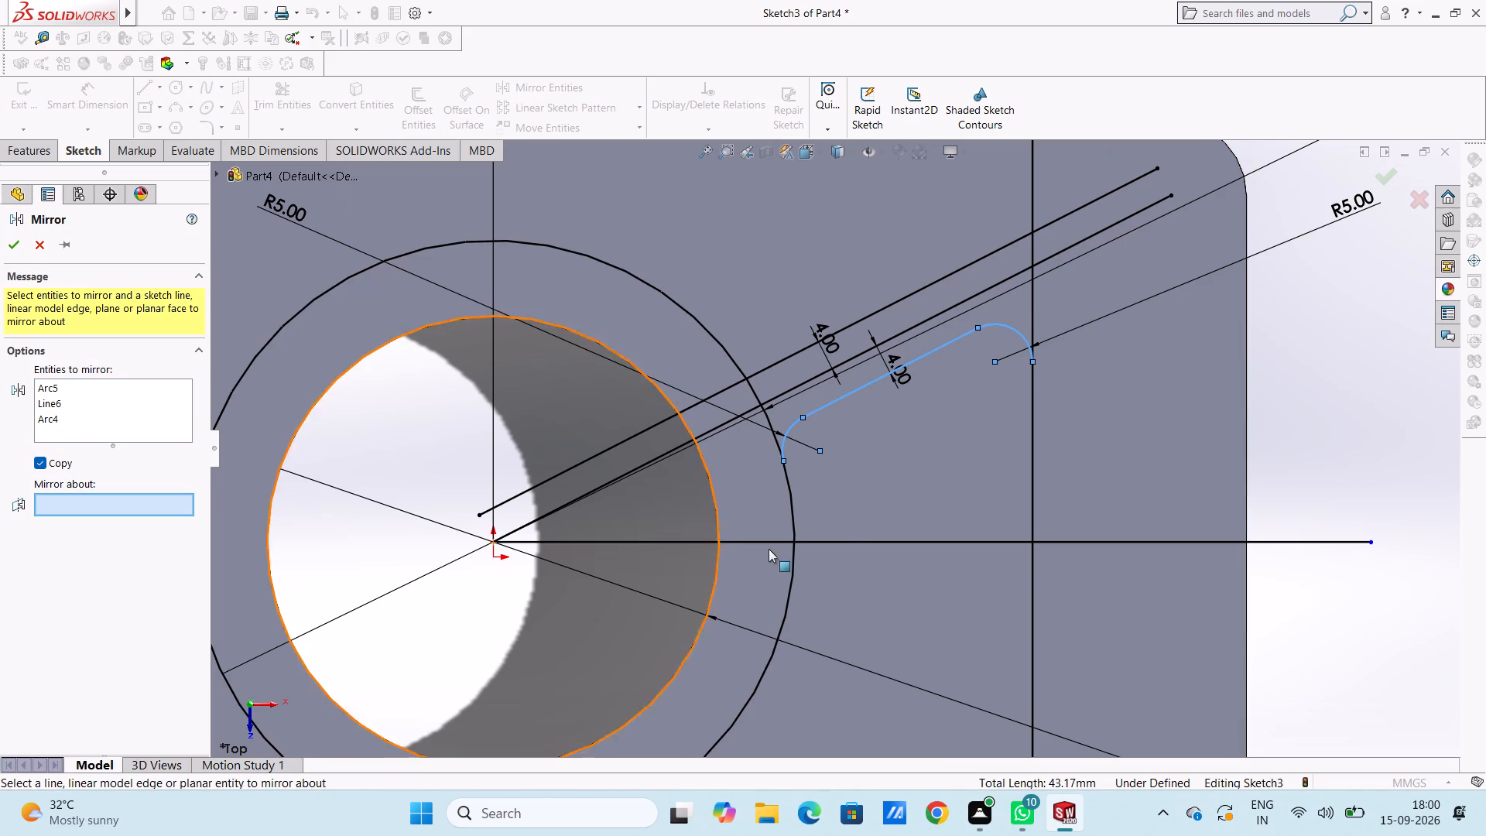
{"action": "left_click", "coordinate": [861, 540]}
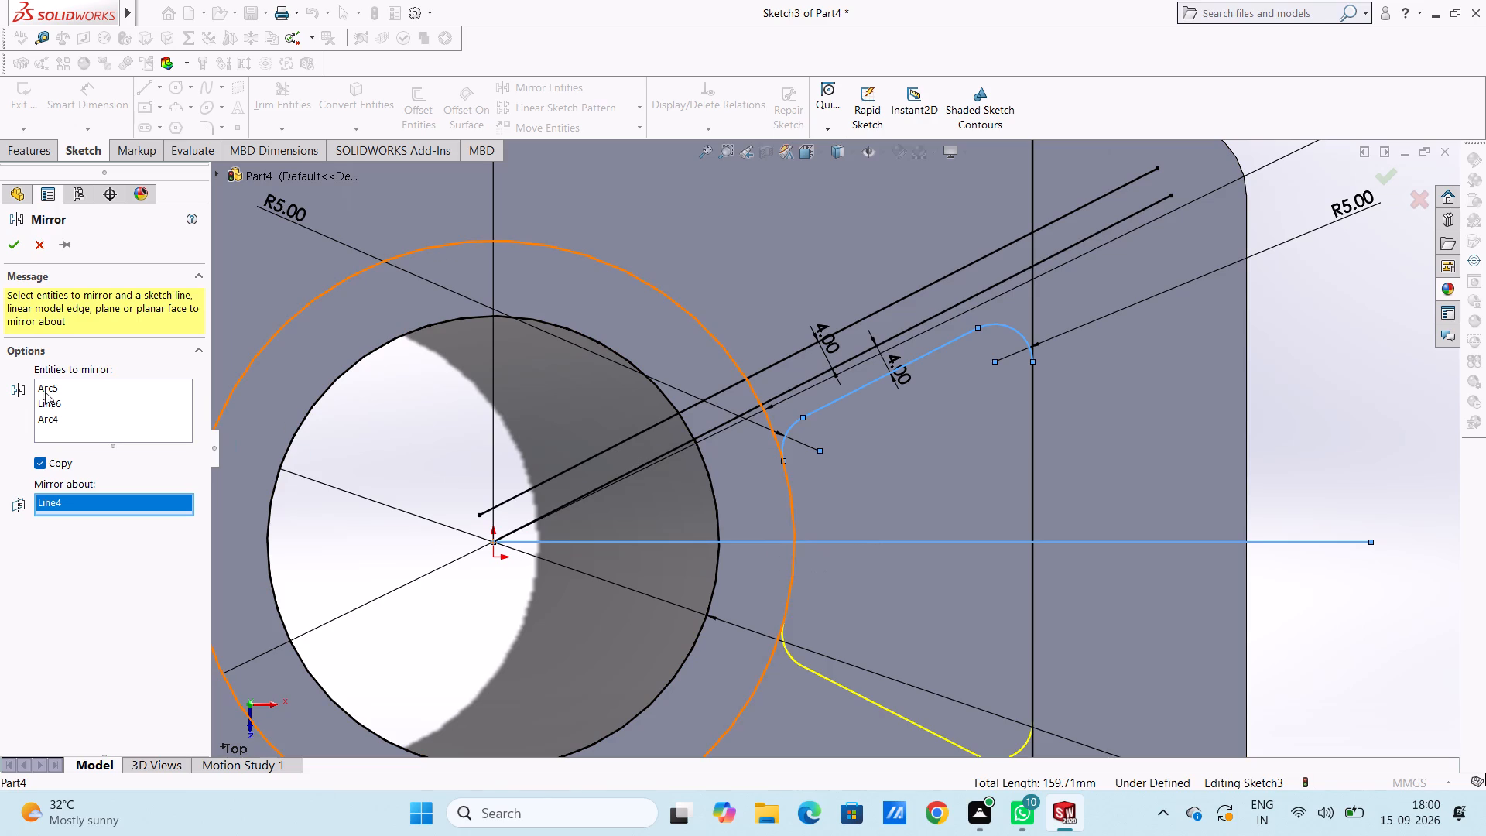
{"action": "left_click", "coordinate": [13, 252]}
Offset the base's upper straight edge 15 mm inward, reversing the direction and keeping the dimension.
{"action": "scroll", "coordinate": [413, 587], "scroll_direction": "up", "scroll_amount": 2}
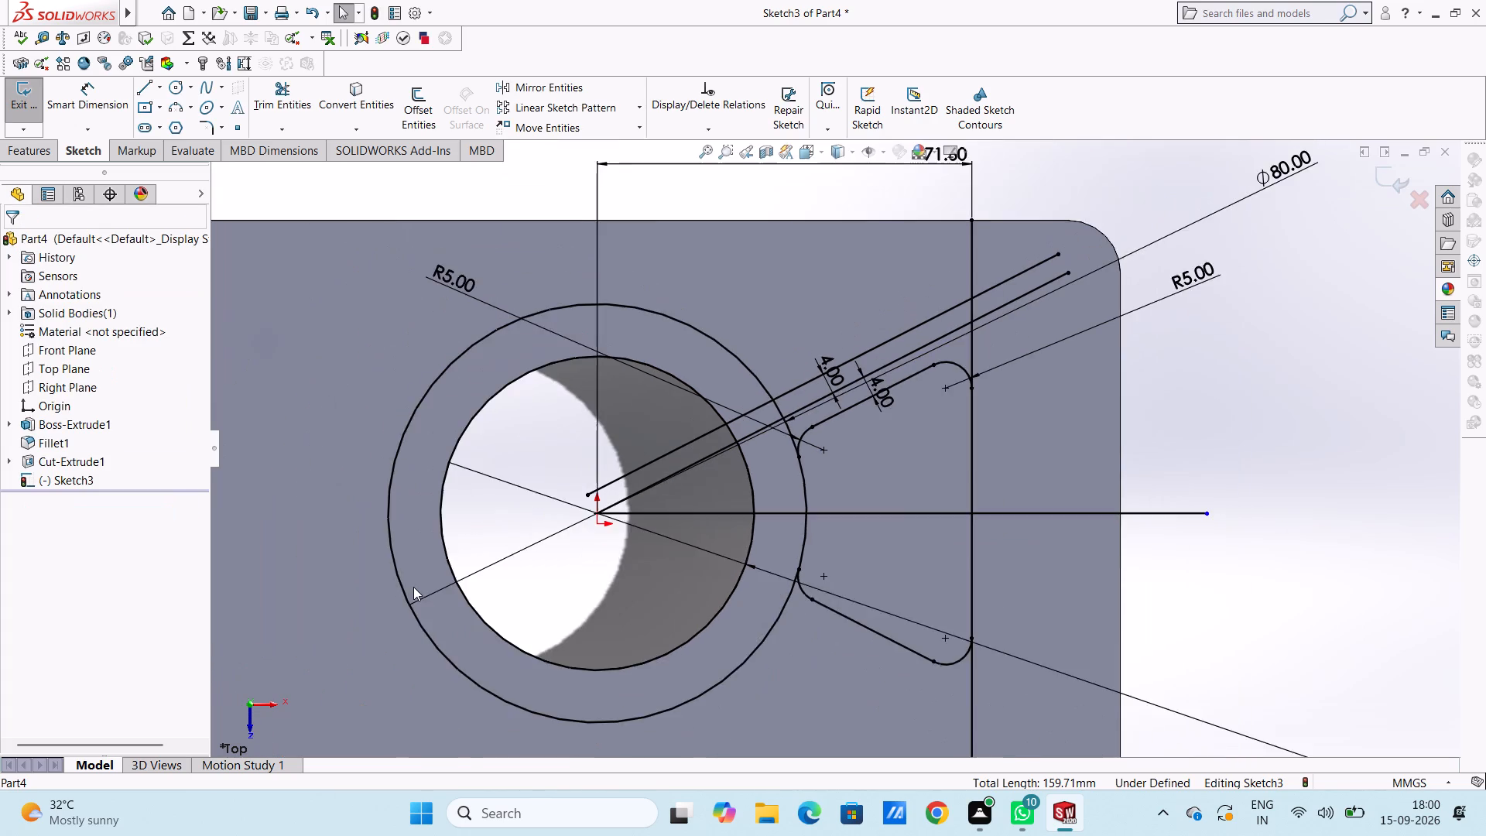
{"action": "scroll", "coordinate": [413, 587], "scroll_direction": "down", "scroll_amount": 2}
{"action": "scroll", "coordinate": [413, 587], "scroll_direction": "up", "scroll_amount": 3}
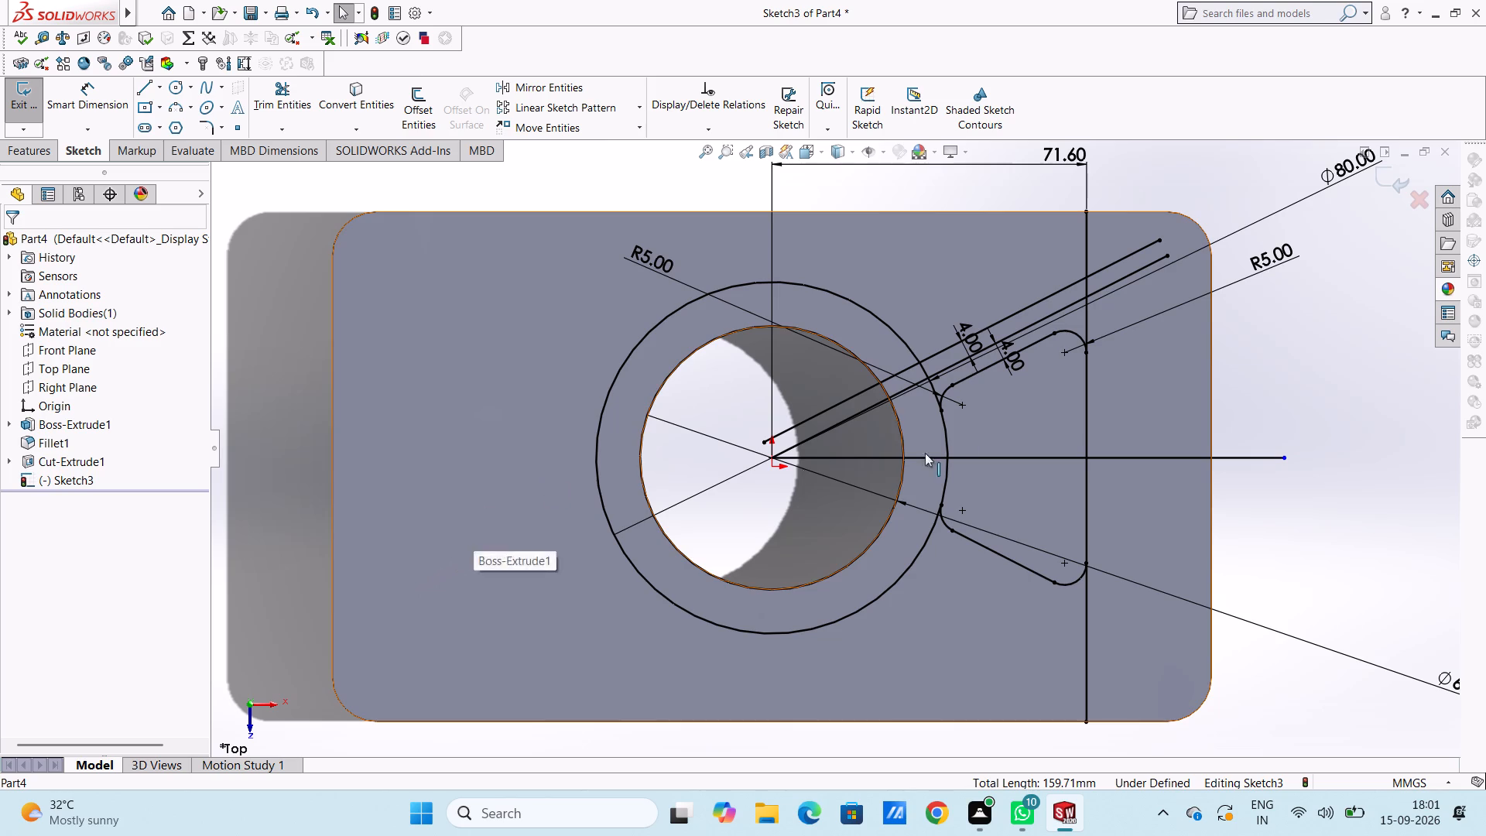
{"action": "scroll", "coordinate": [970, 259], "scroll_direction": "down", "scroll_amount": 1}
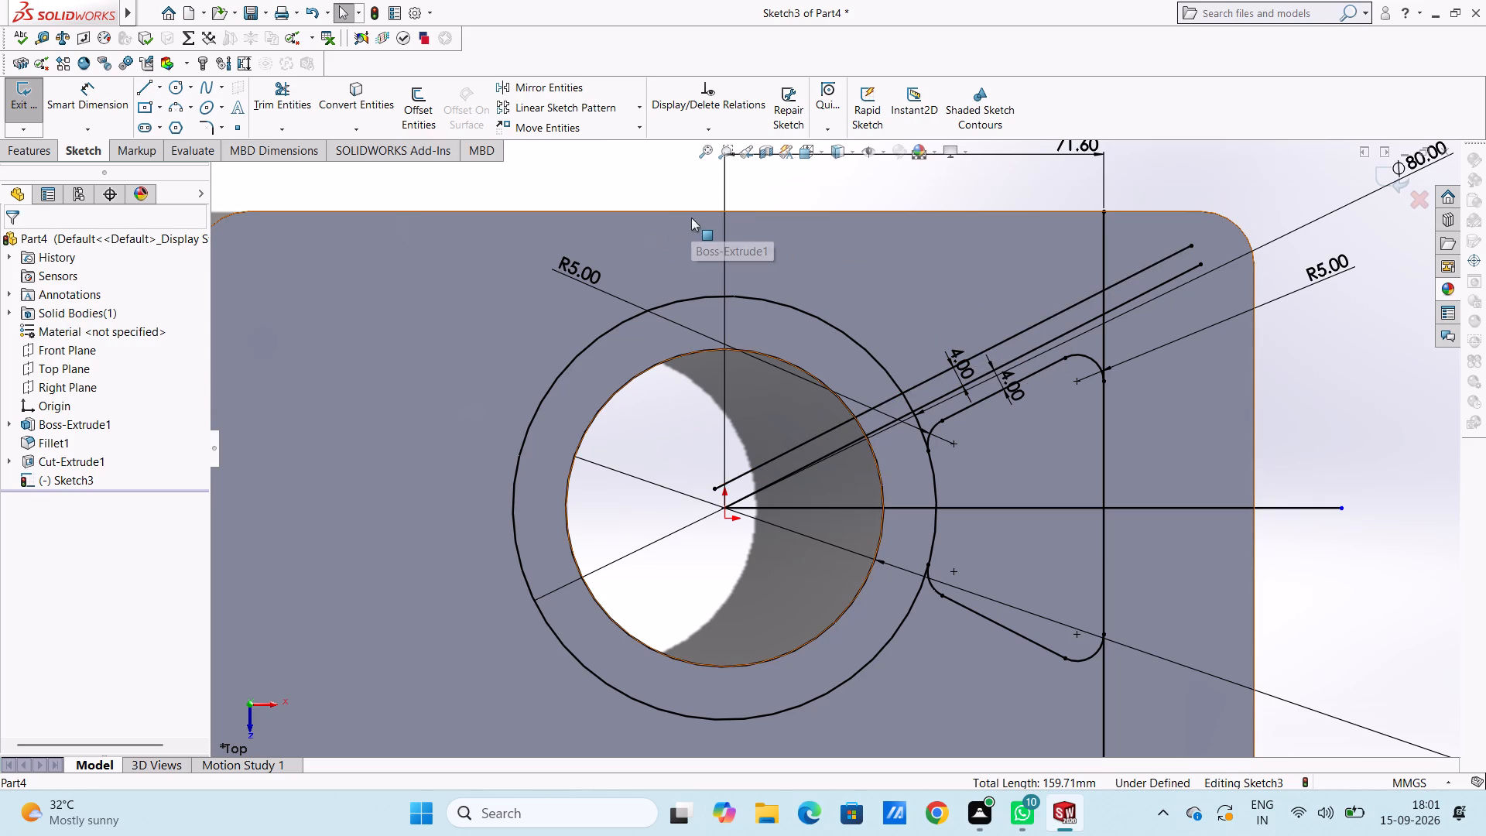
{"action": "left_click", "coordinate": [422, 101]}
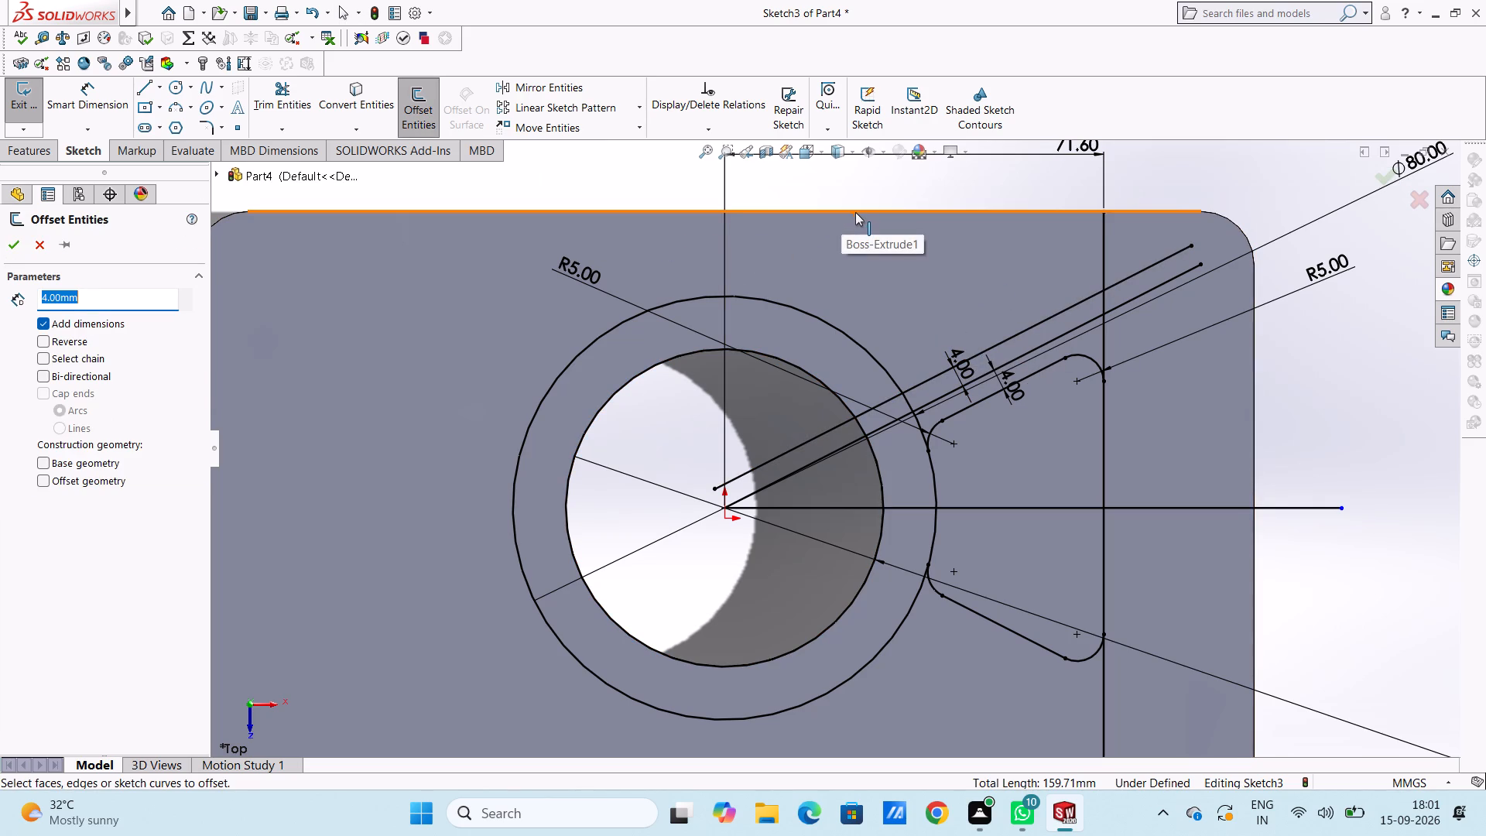
{"action": "left_click", "coordinate": [855, 212]}
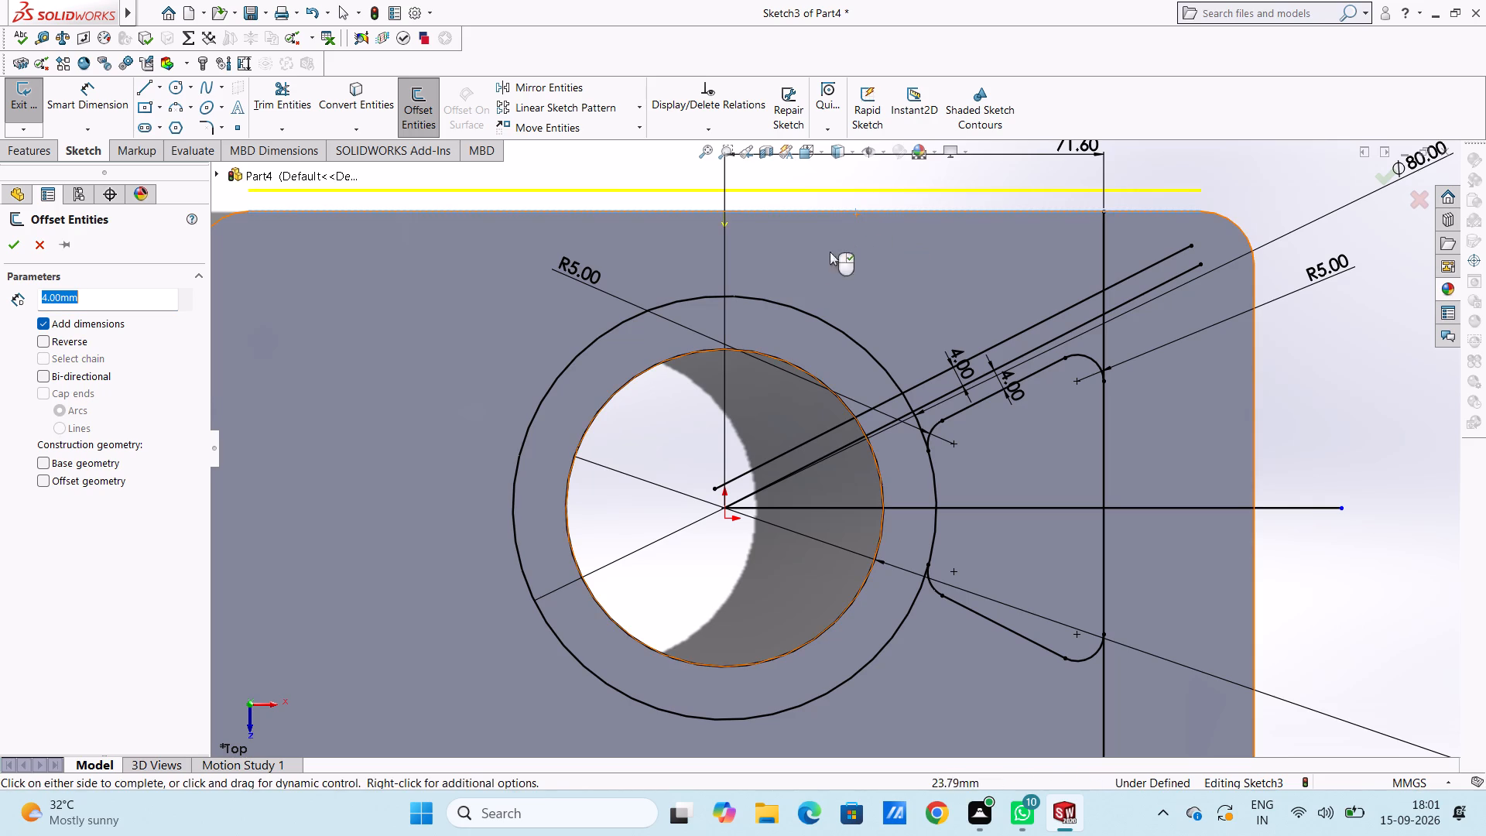
{"action": "key", "text": "1"}
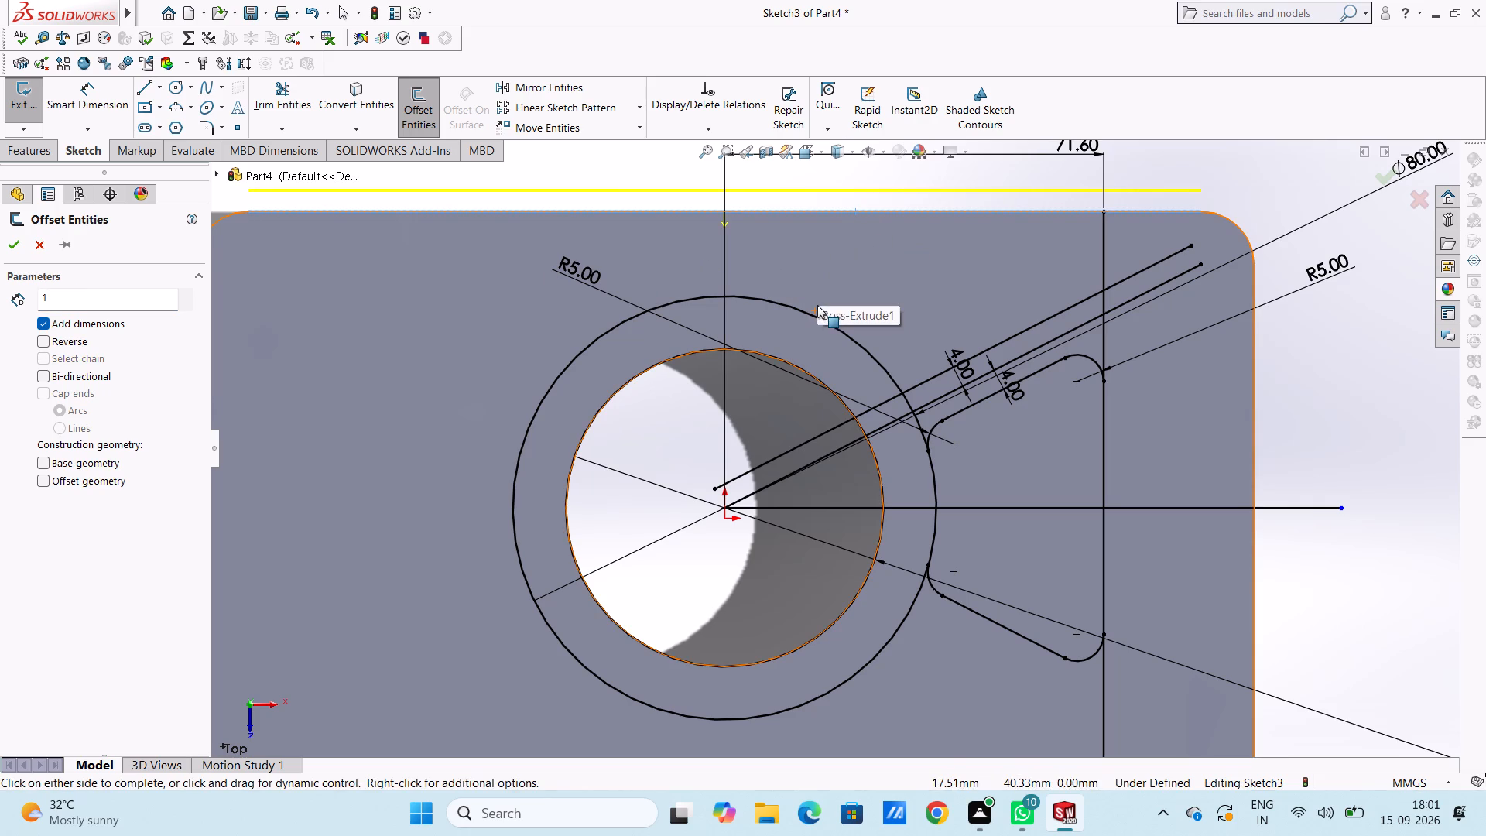
{"action": "key", "text": "5"}
{"action": "key", "text": "Return"}
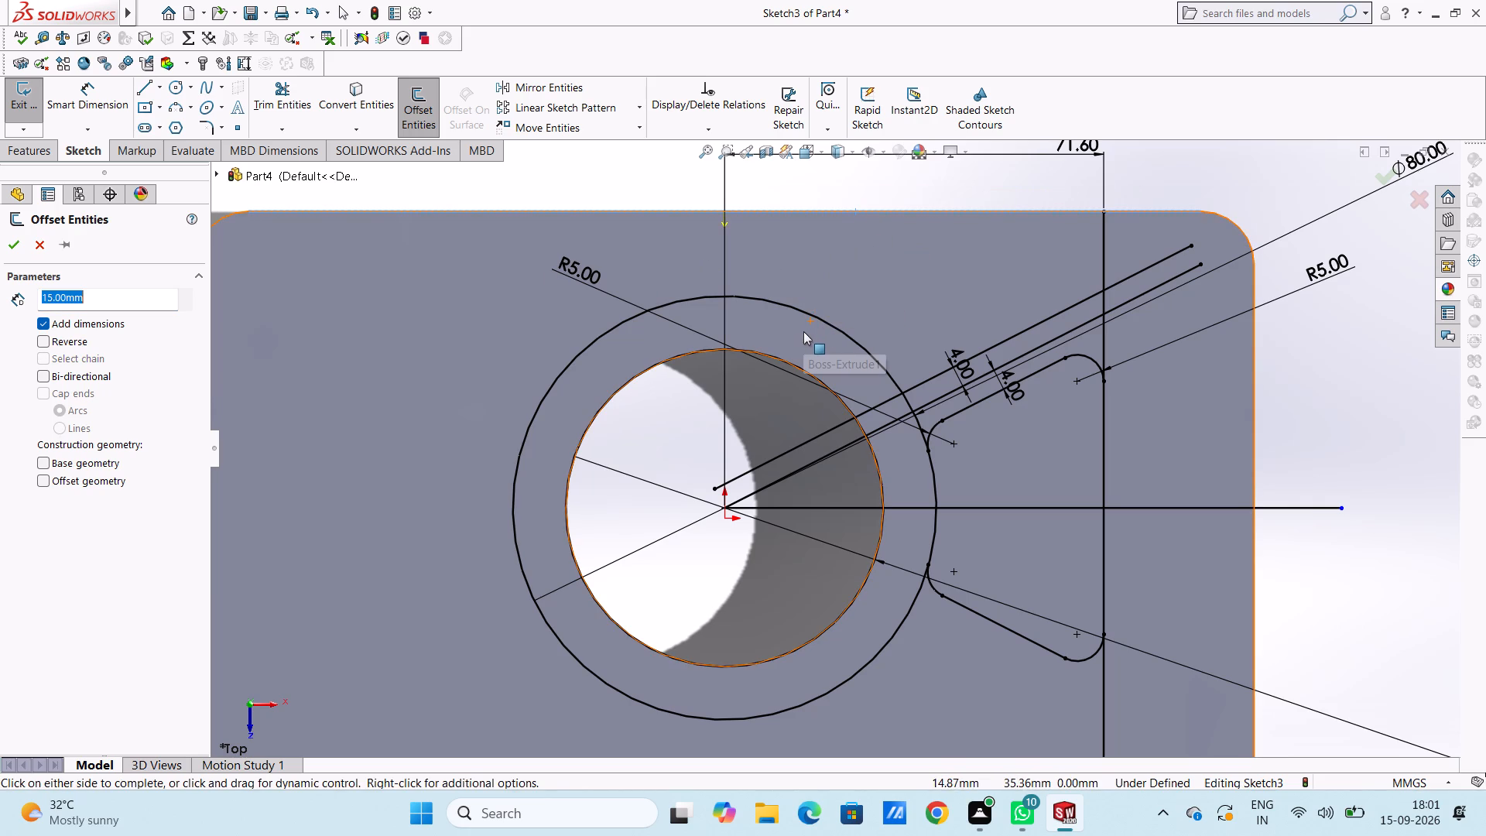
{"action": "left_click", "coordinate": [39, 338]}
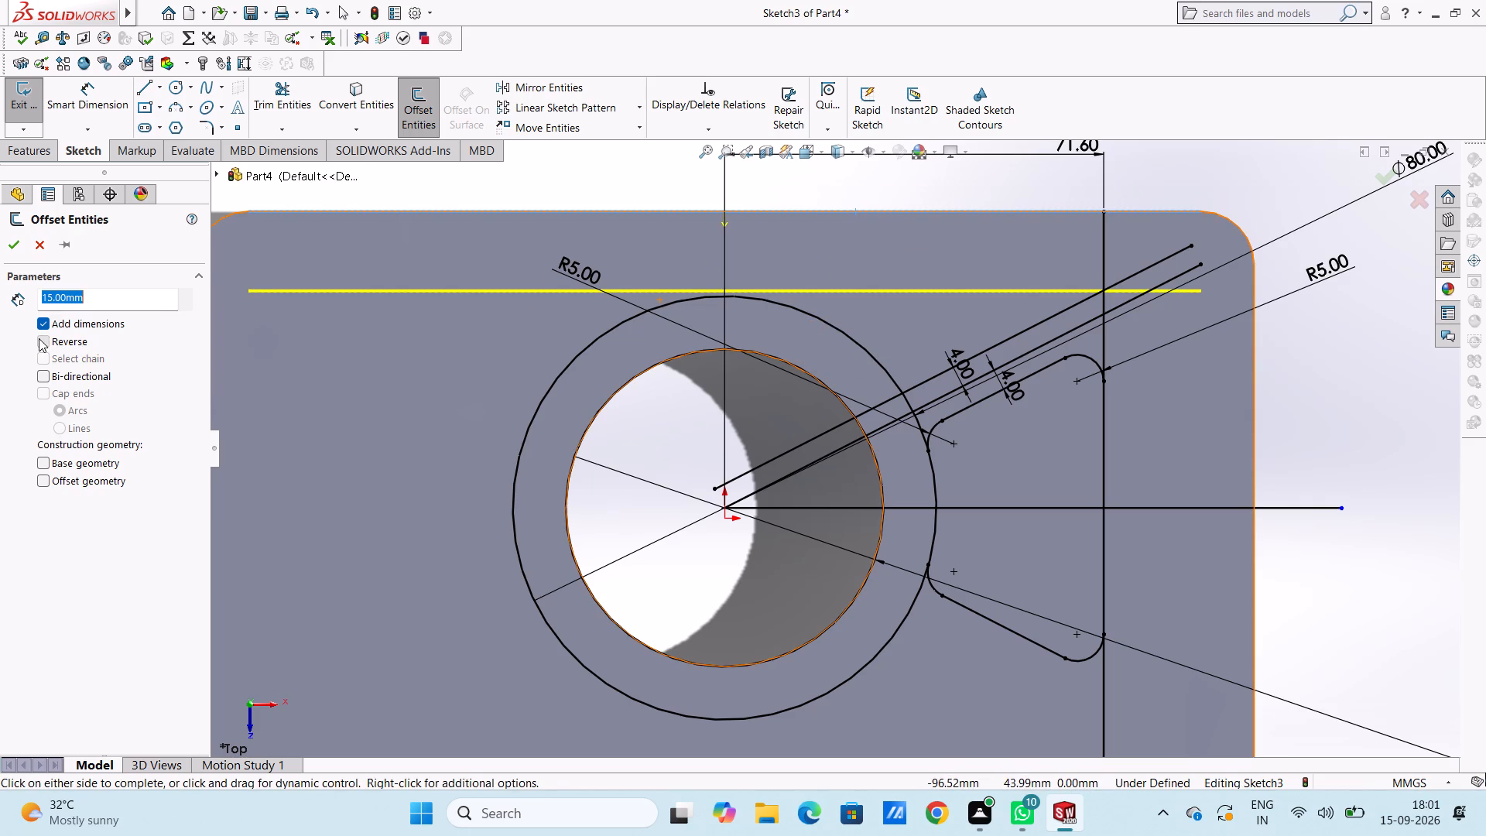
{"action": "left_click", "coordinate": [10, 241]}
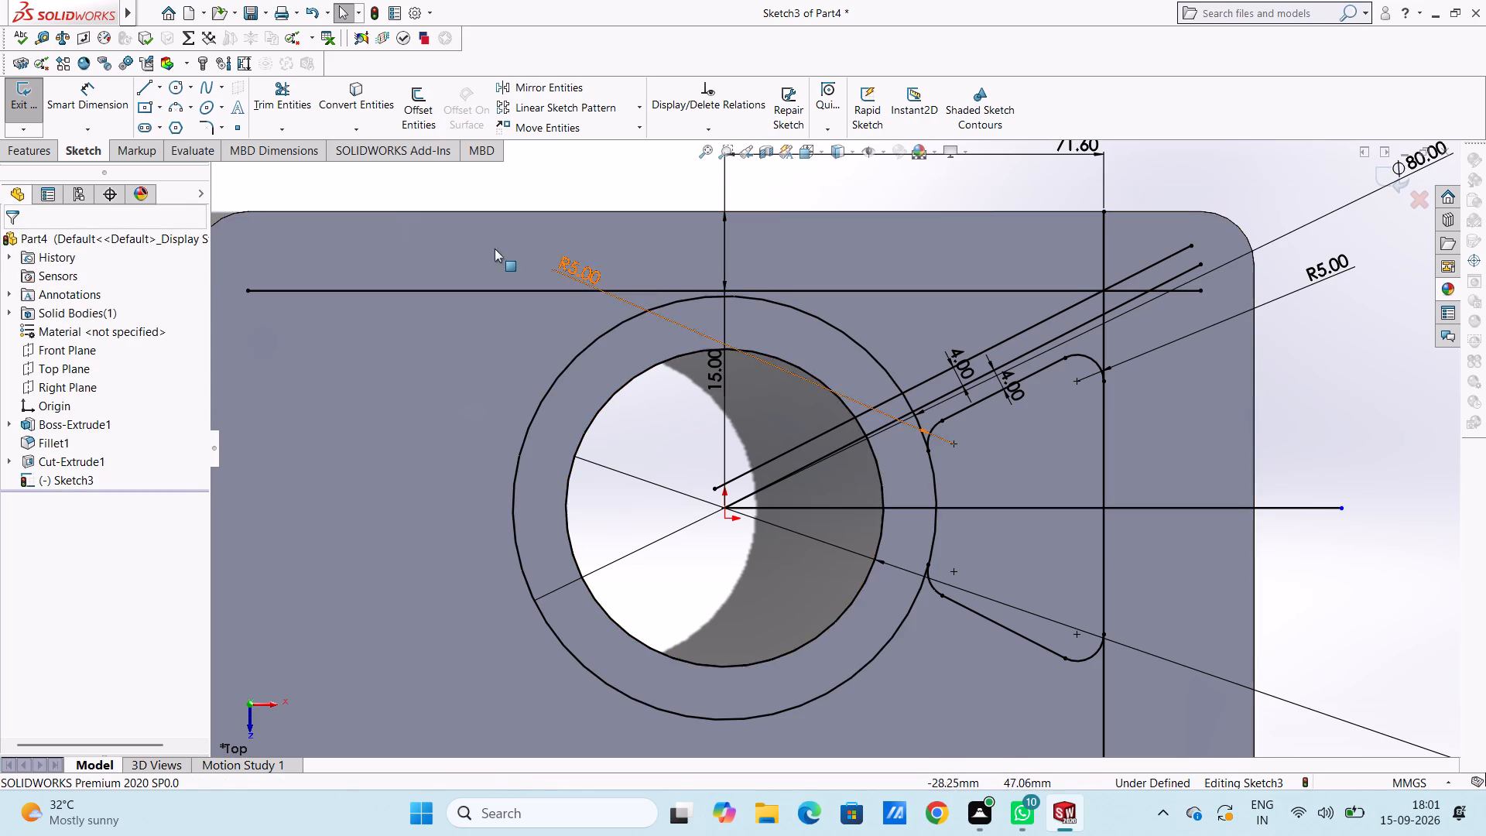
Sketch a three-point arc of 5 mm radius from the 15 mm offset line to the upper part of the 80 mm circle.
{"action": "left_click", "coordinate": [173, 104]}
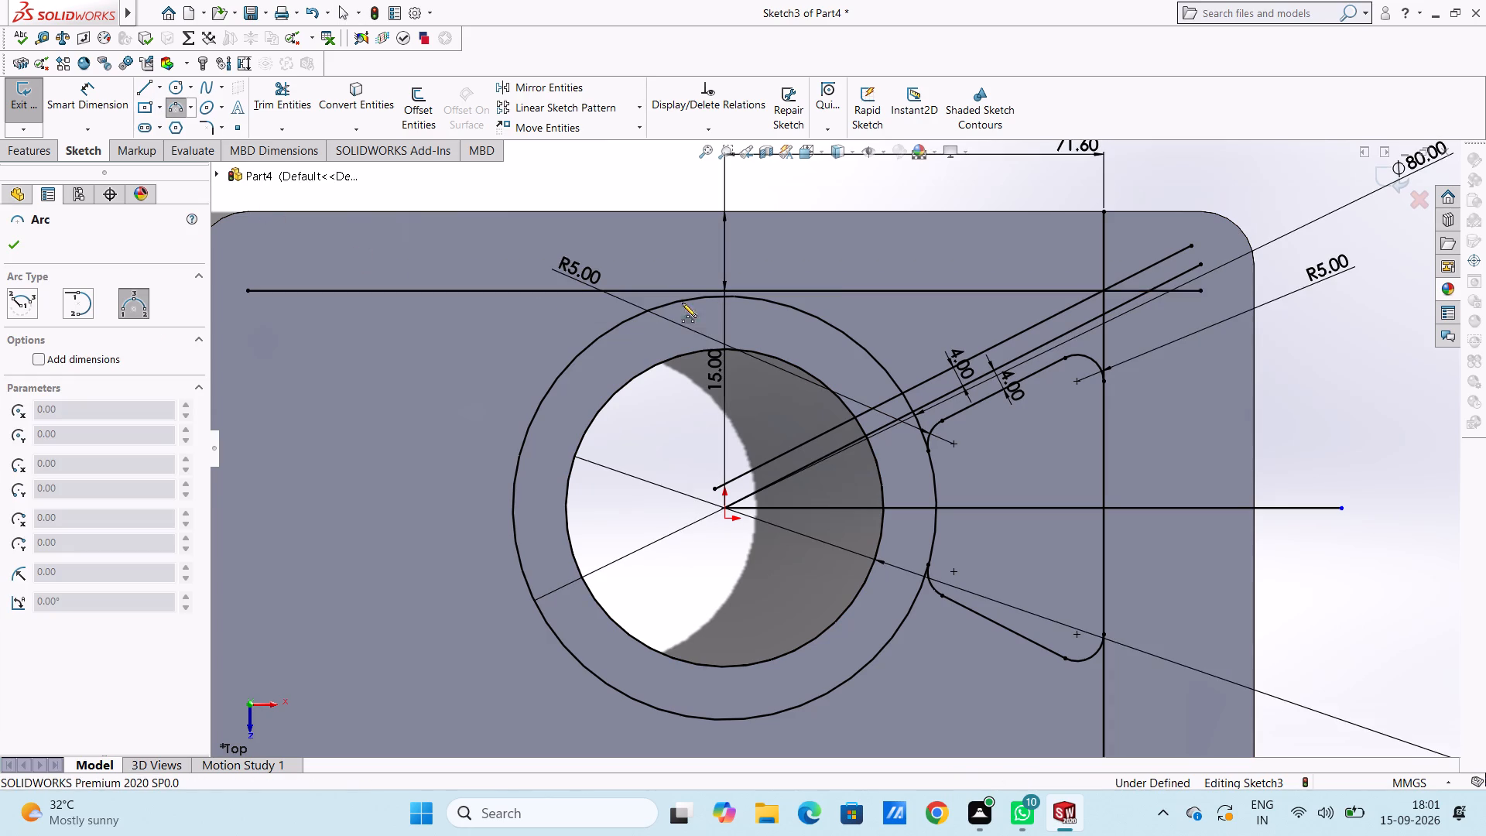
{"action": "left_click", "coordinate": [851, 290]}
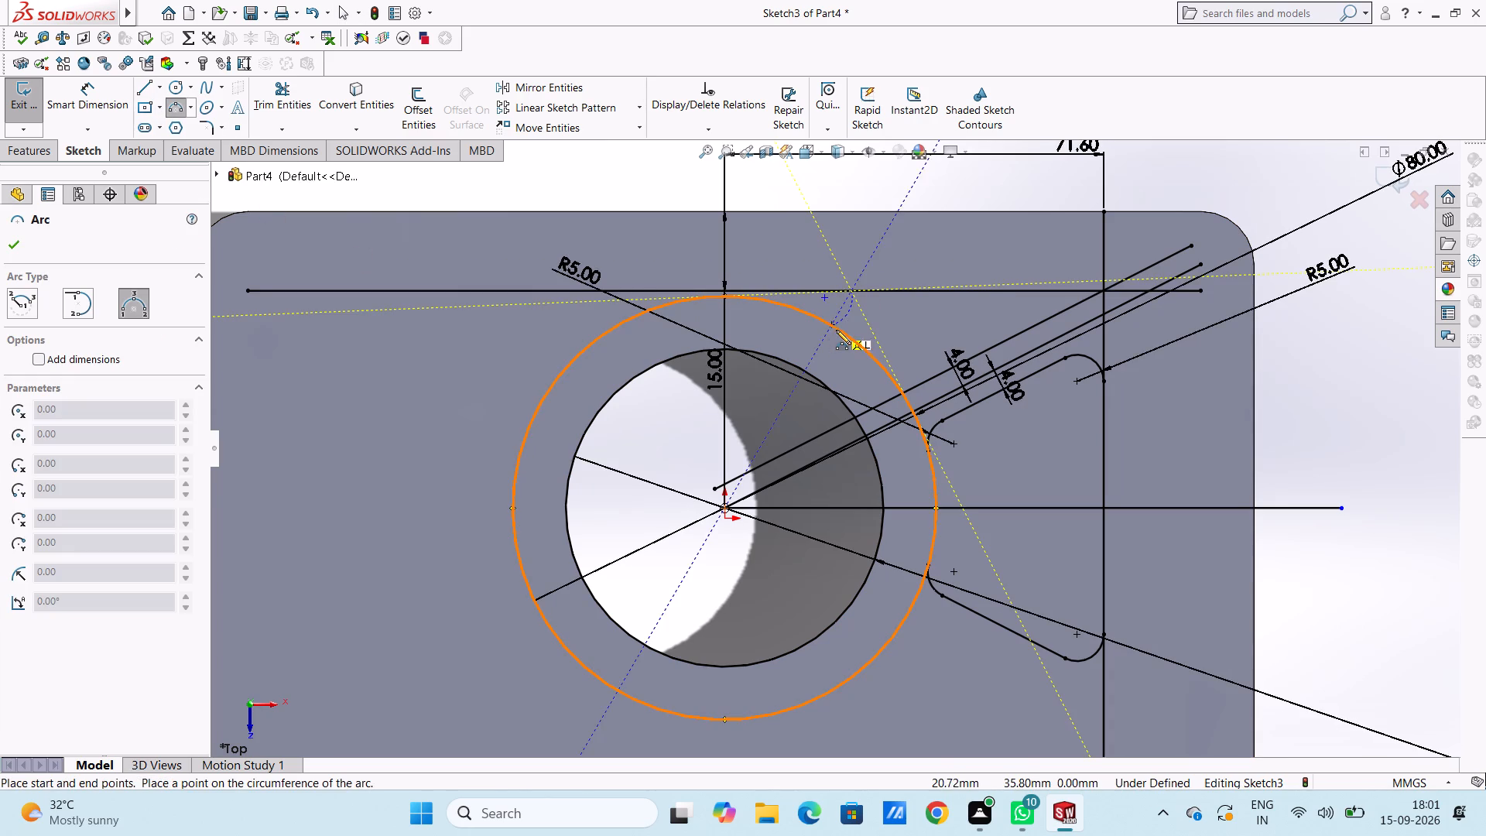
{"action": "left_click", "coordinate": [838, 331]}
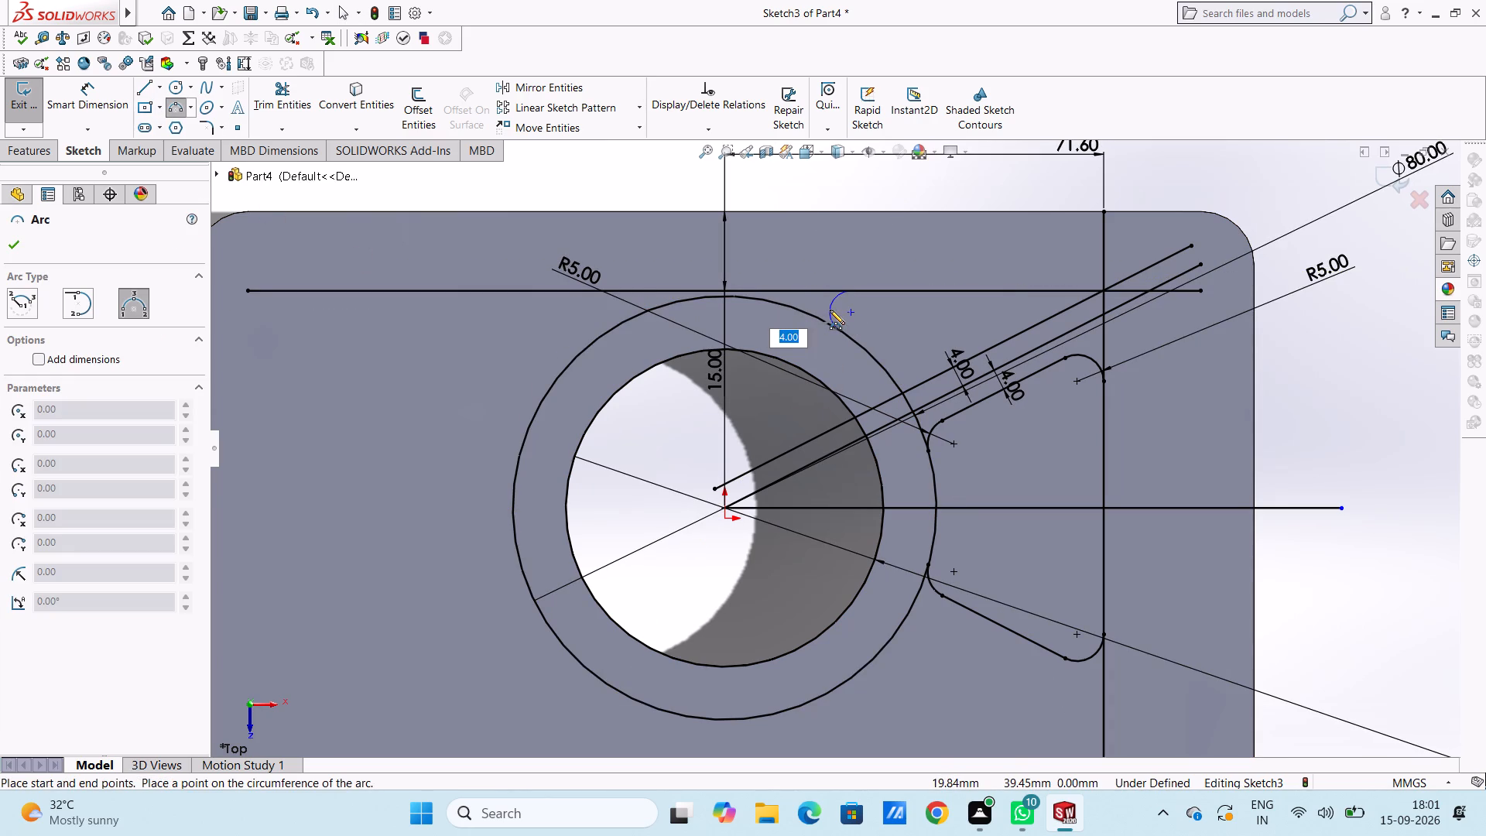
{"action": "key", "text": "5"}
{"action": "key", "text": "Return"}
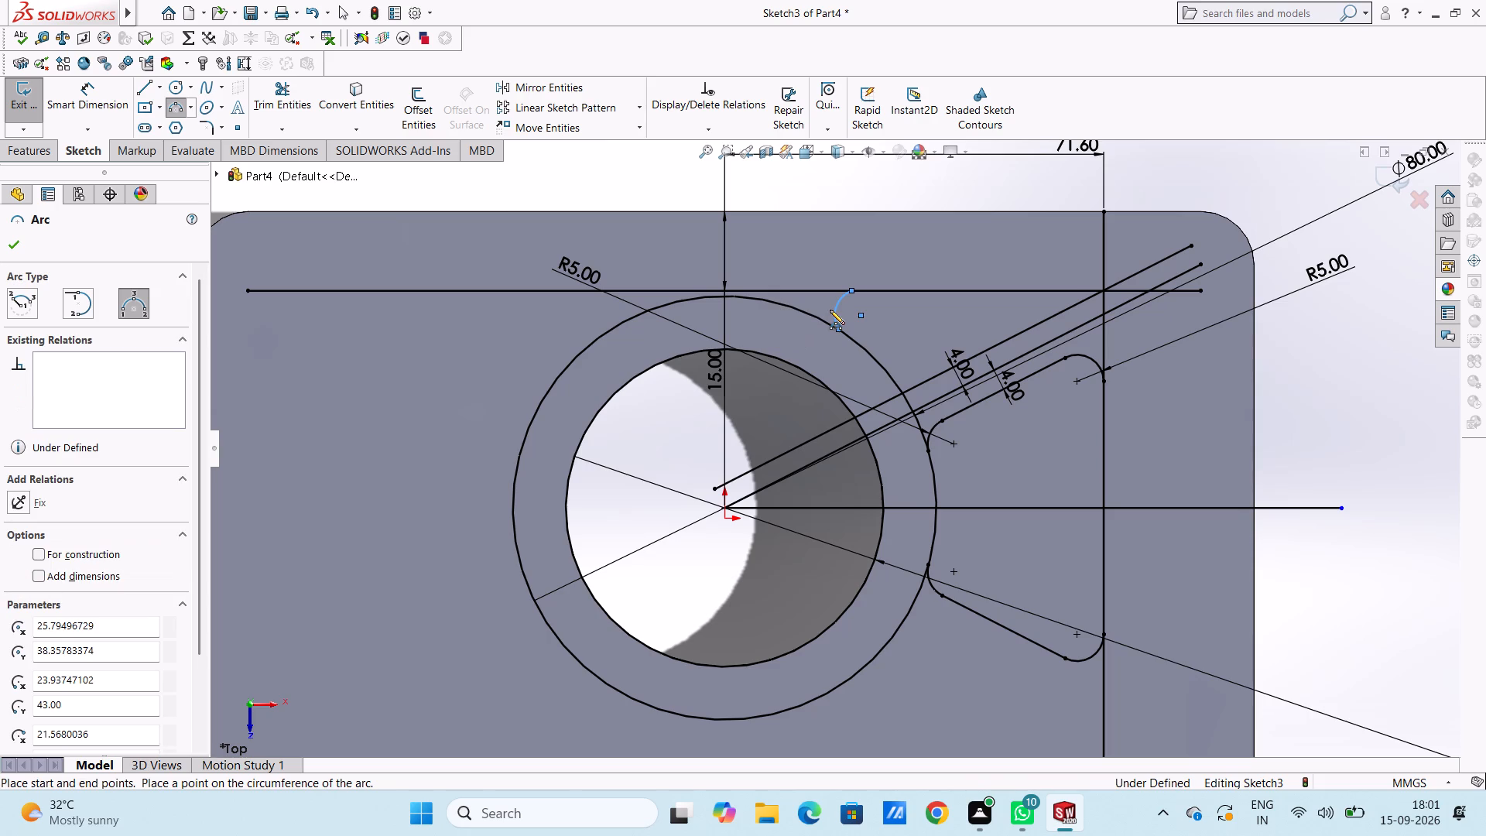
Sketch a three-point arc of 5 mm radius from the upper part of the 80 mm circle to the upper angled offset line.
{"action": "left_click", "coordinate": [887, 372]}
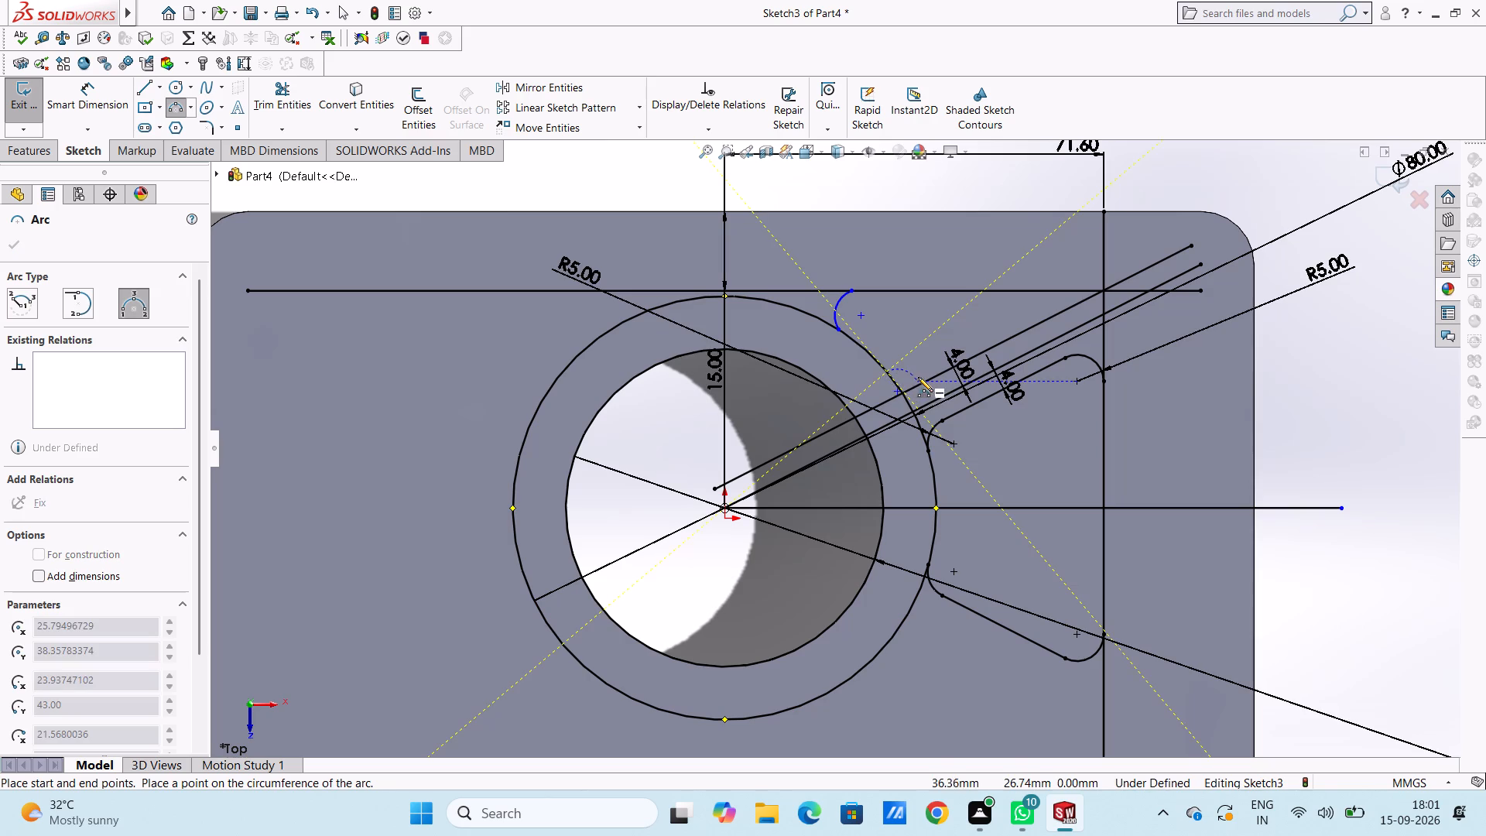
{"action": "left_click", "coordinate": [926, 379]}
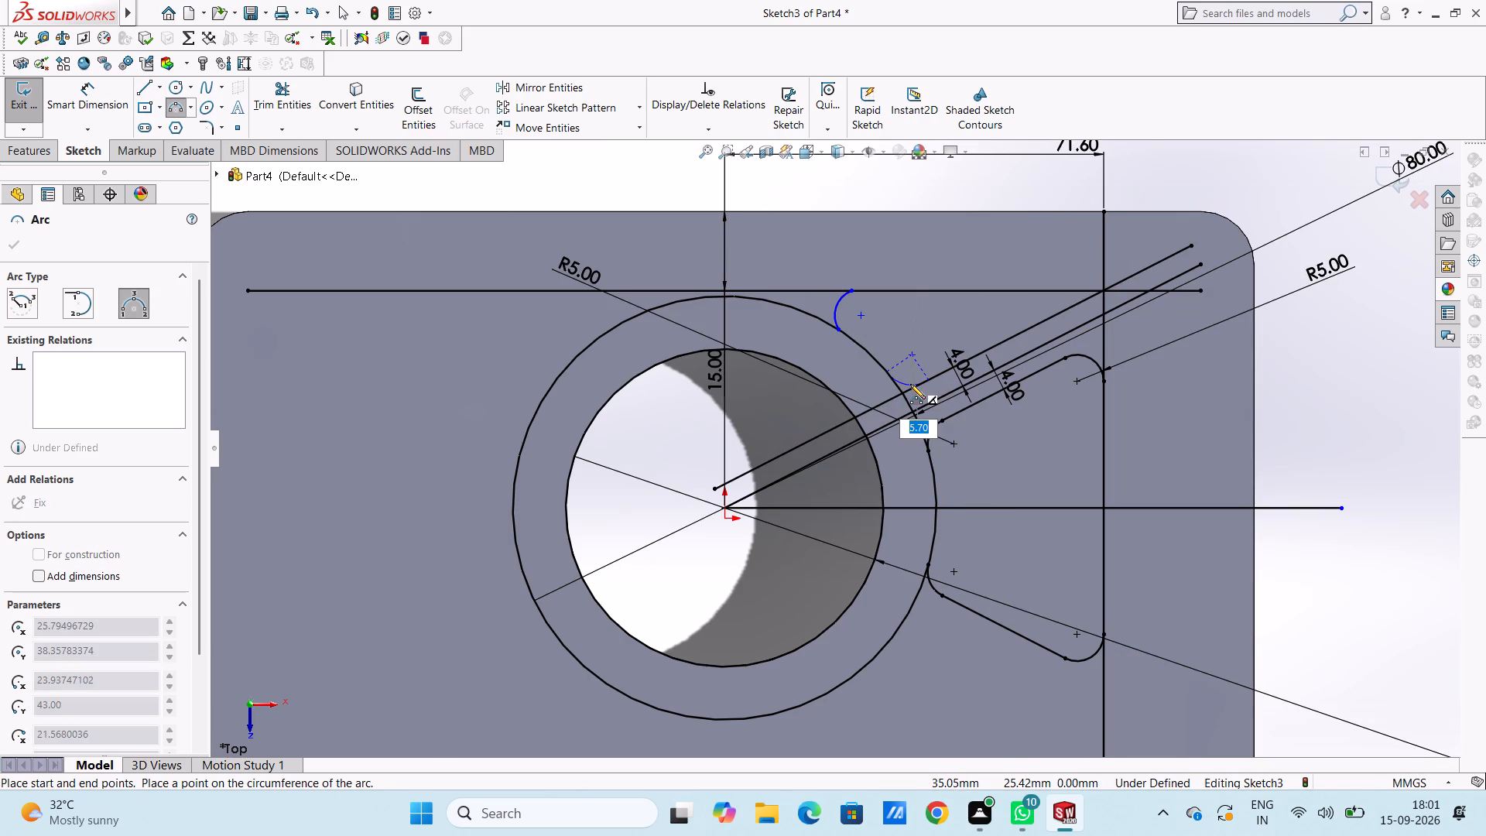
{"action": "key", "text": "5"}
{"action": "key", "text": "Return"}
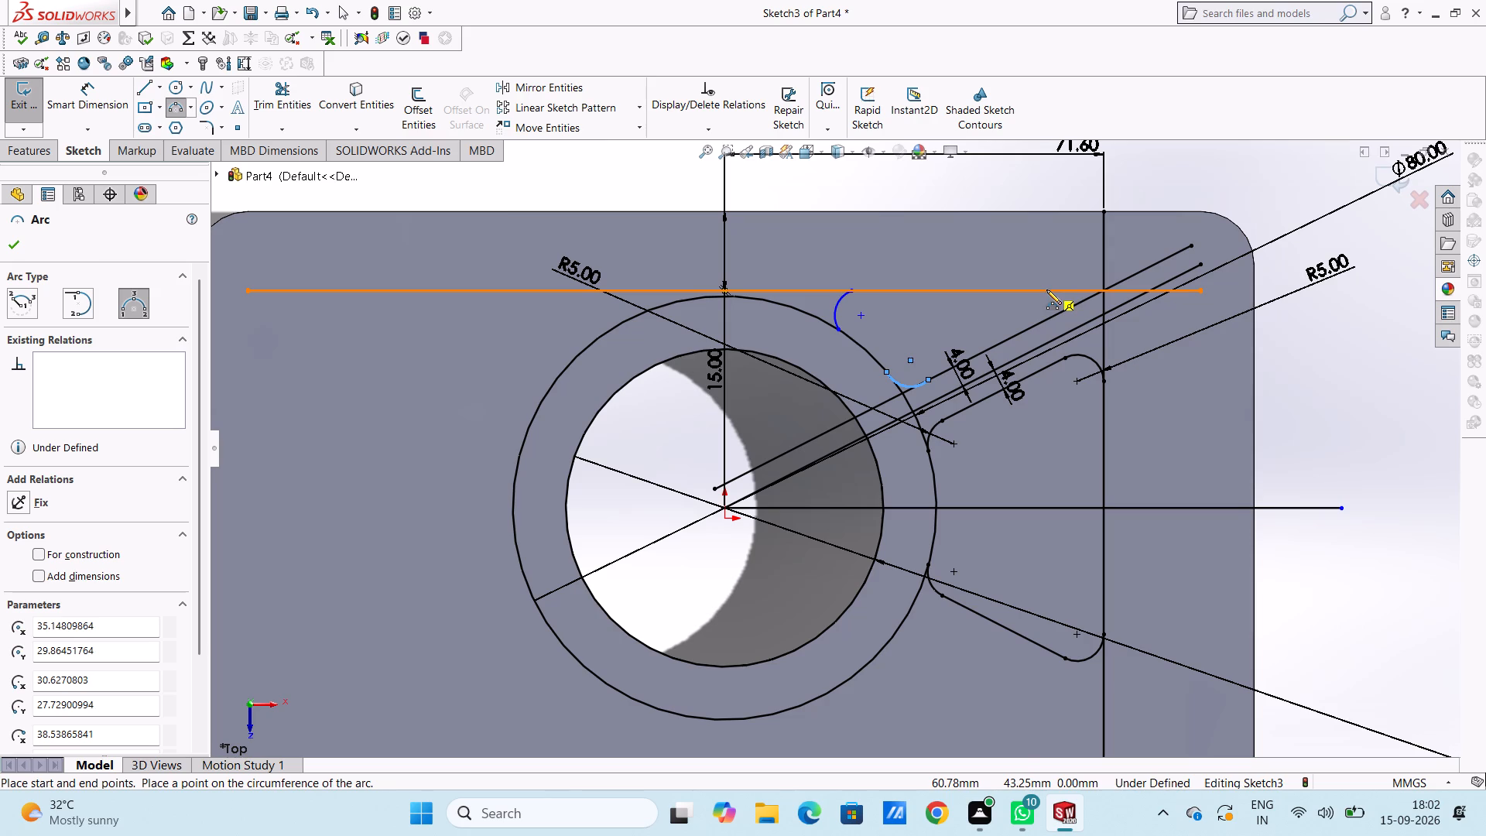
Sketch a three-point arc of 5 mm radius from the 15 mm offset line to the upper angled offset line near their intersection.
{"action": "left_click", "coordinate": [1046, 290]}
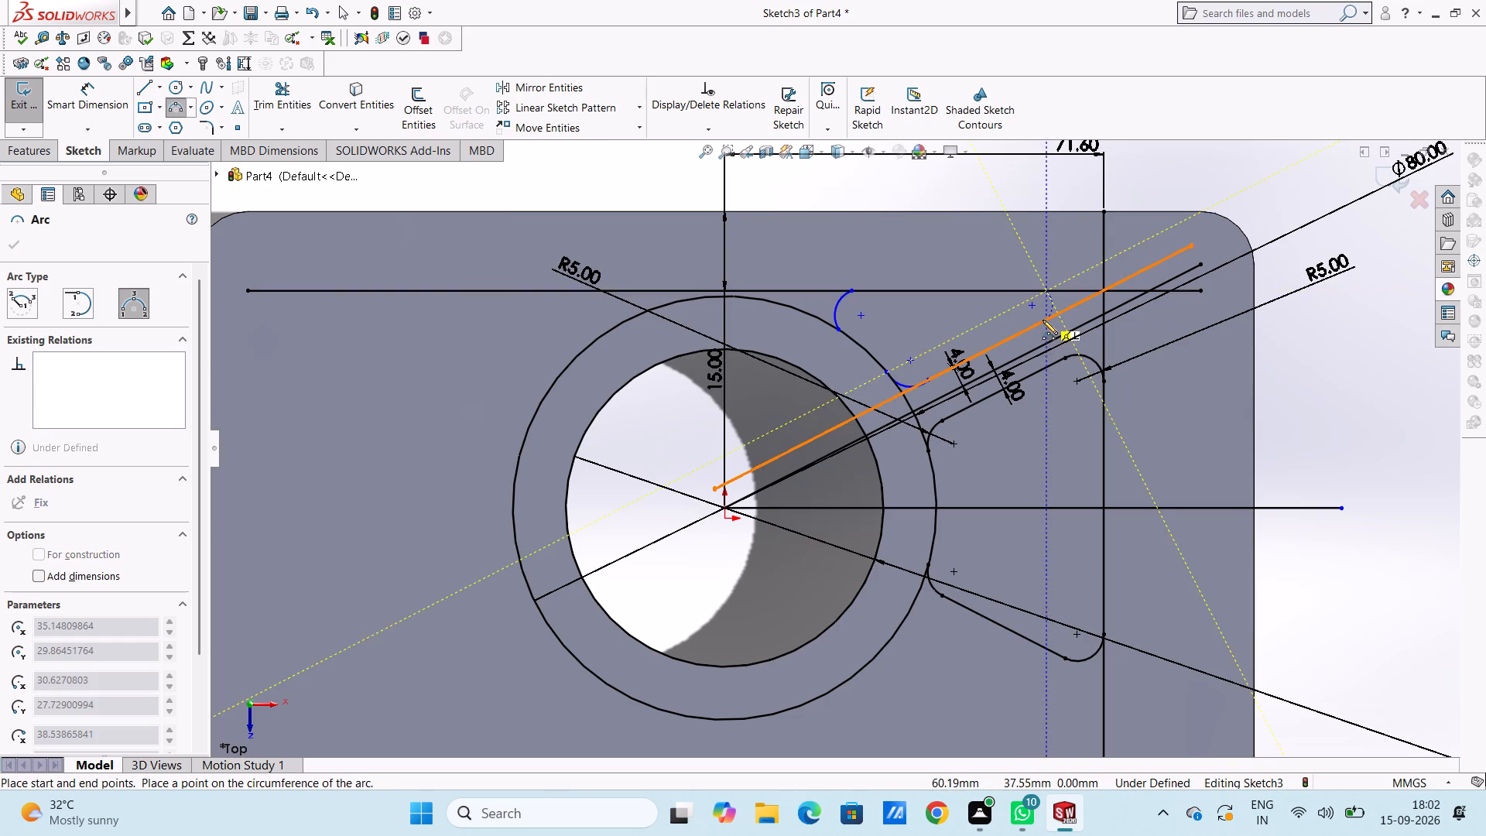
{"action": "left_click", "coordinate": [1043, 320]}
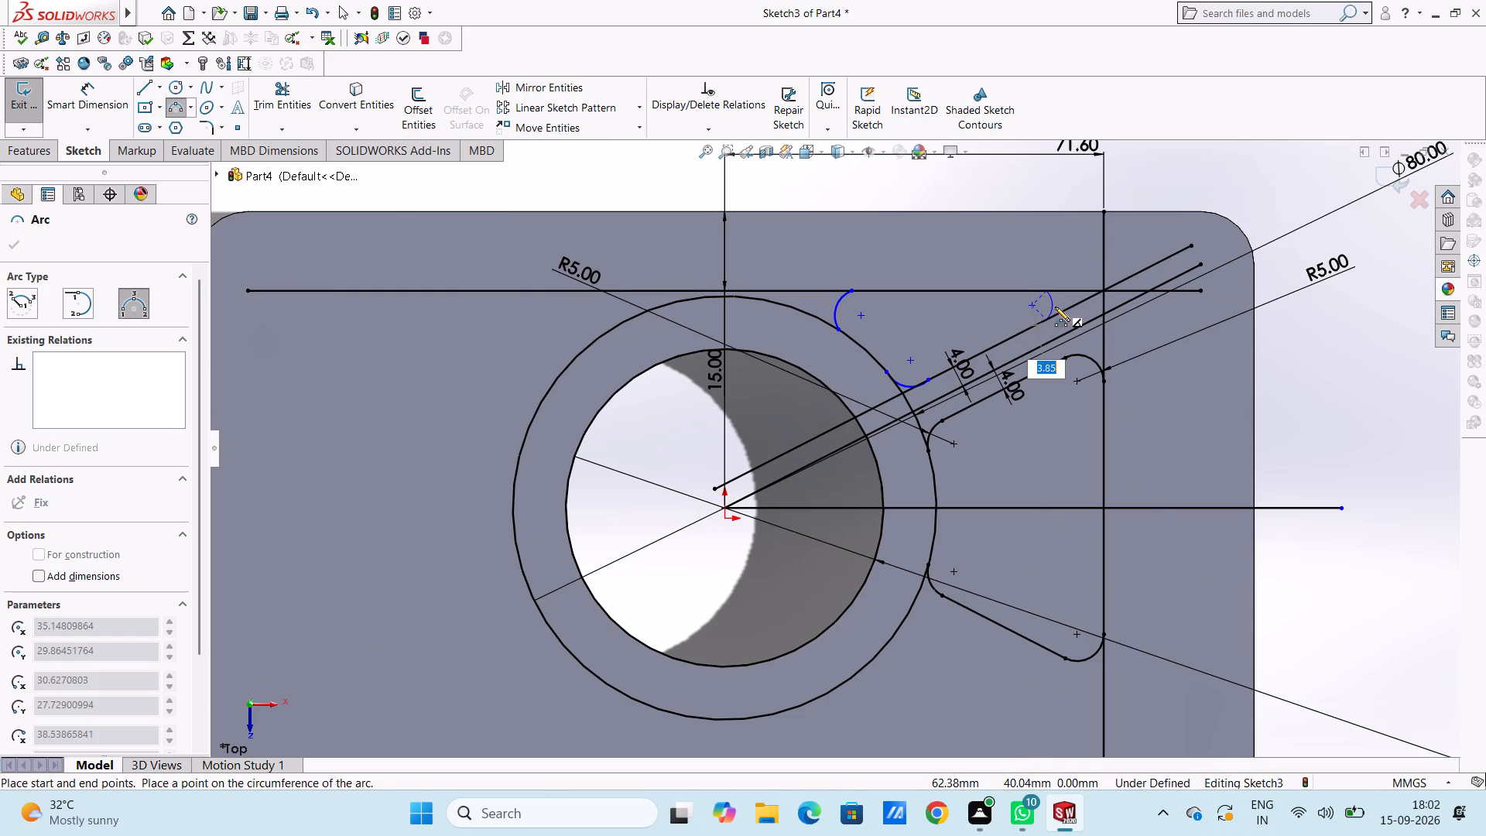
{"action": "key", "text": "5"}
{"action": "key", "text": "Return"}
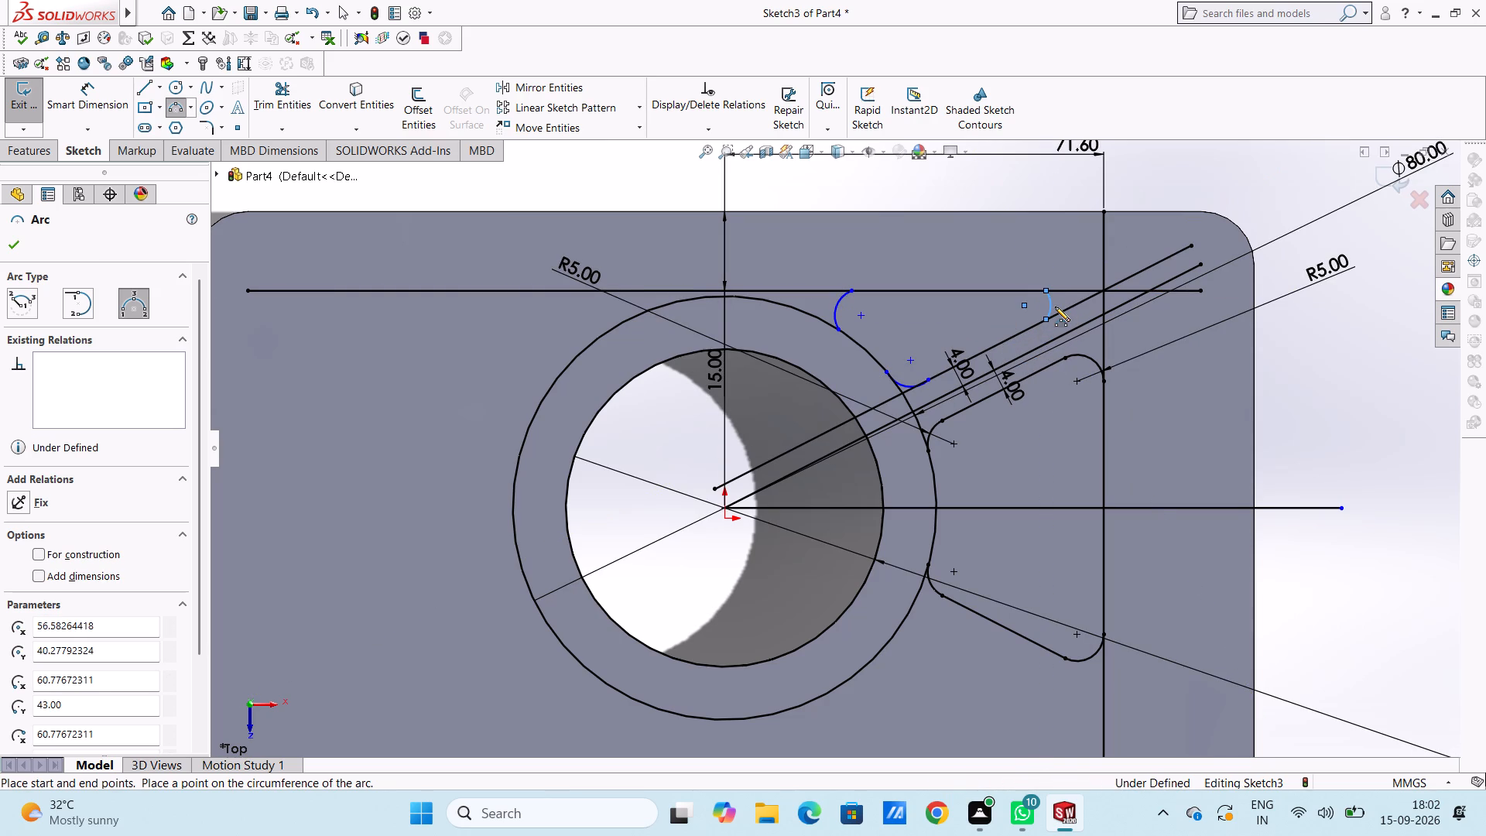
{"action": "key", "text": "Escape"}
{"action": "key", "text": "Escape"}
{"action": "scroll", "coordinate": [1055, 307], "scroll_direction": "down", "scroll_amount": 2}
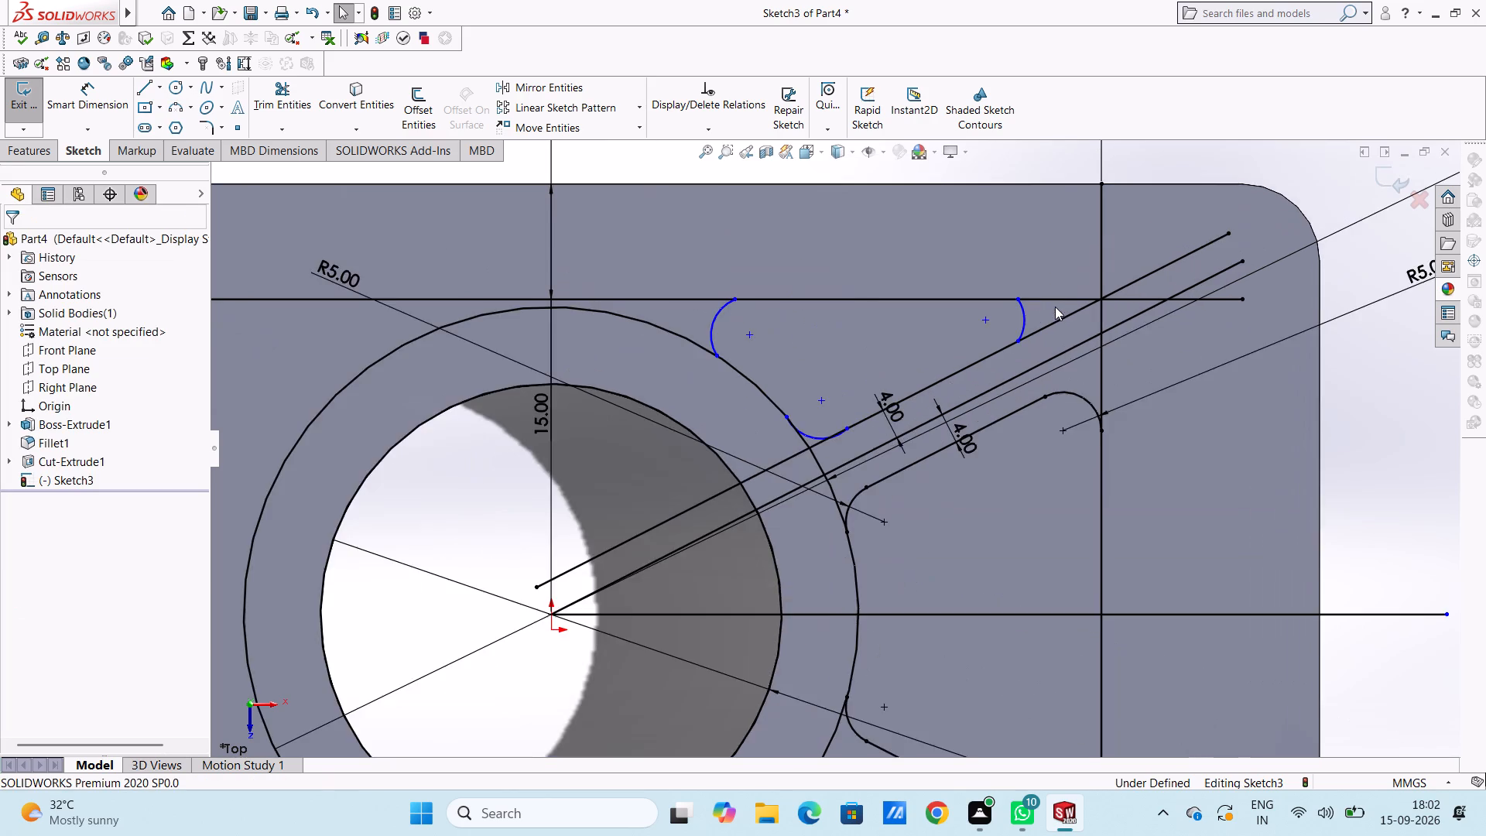
{"action": "scroll", "coordinate": [1055, 307], "scroll_direction": "up", "scroll_amount": 4}
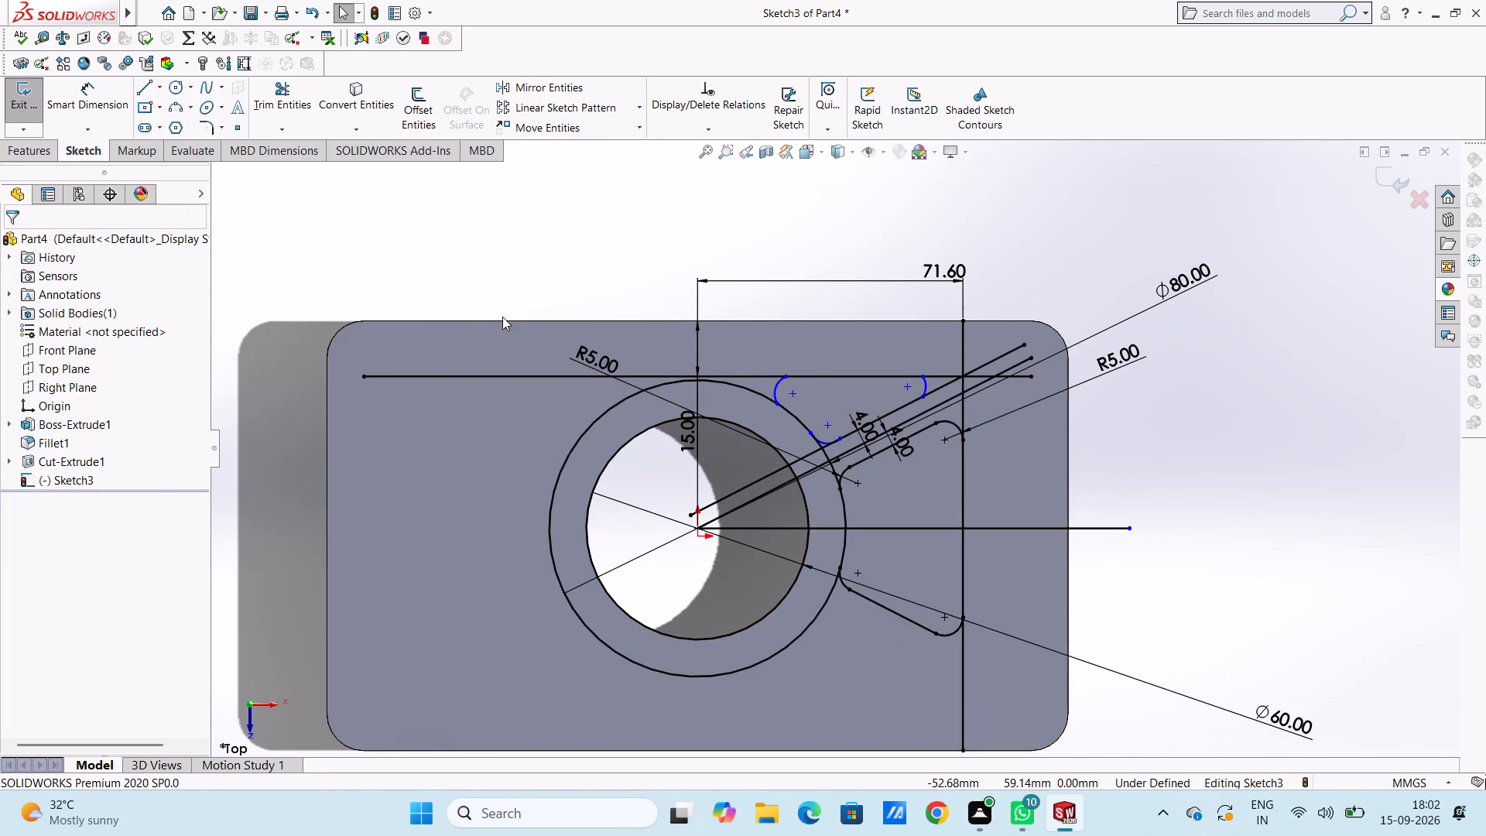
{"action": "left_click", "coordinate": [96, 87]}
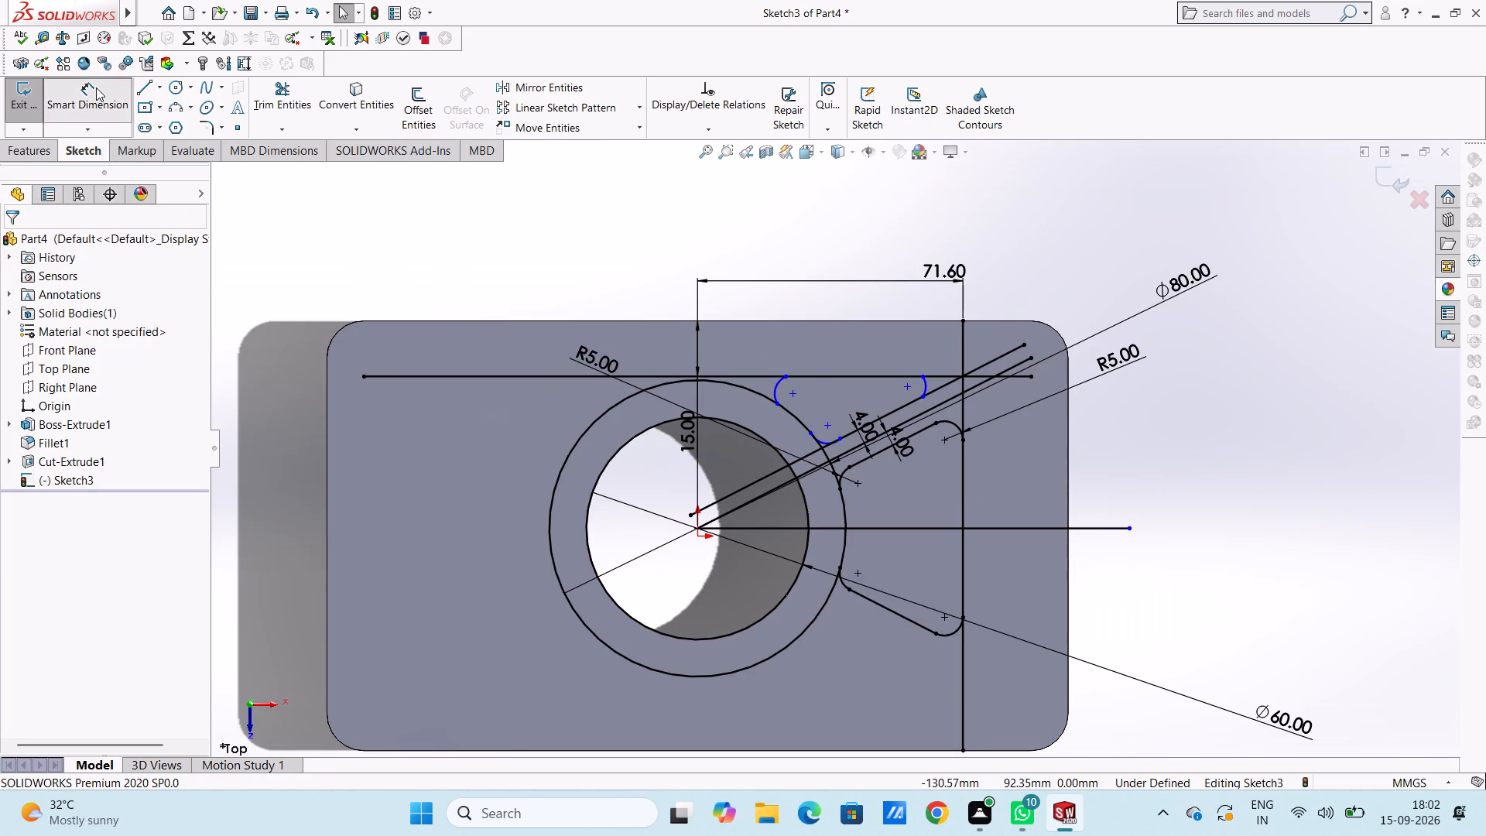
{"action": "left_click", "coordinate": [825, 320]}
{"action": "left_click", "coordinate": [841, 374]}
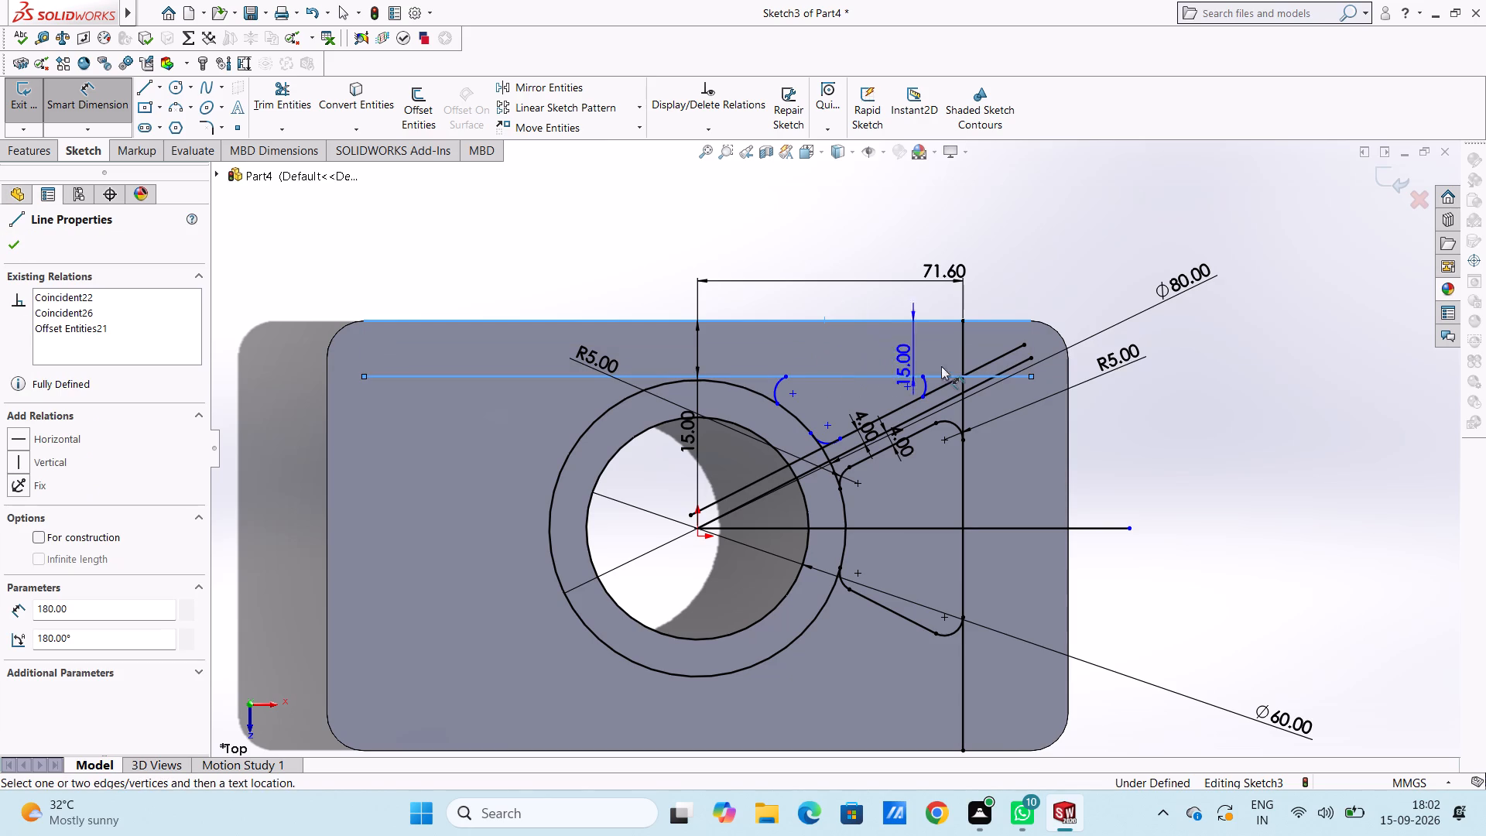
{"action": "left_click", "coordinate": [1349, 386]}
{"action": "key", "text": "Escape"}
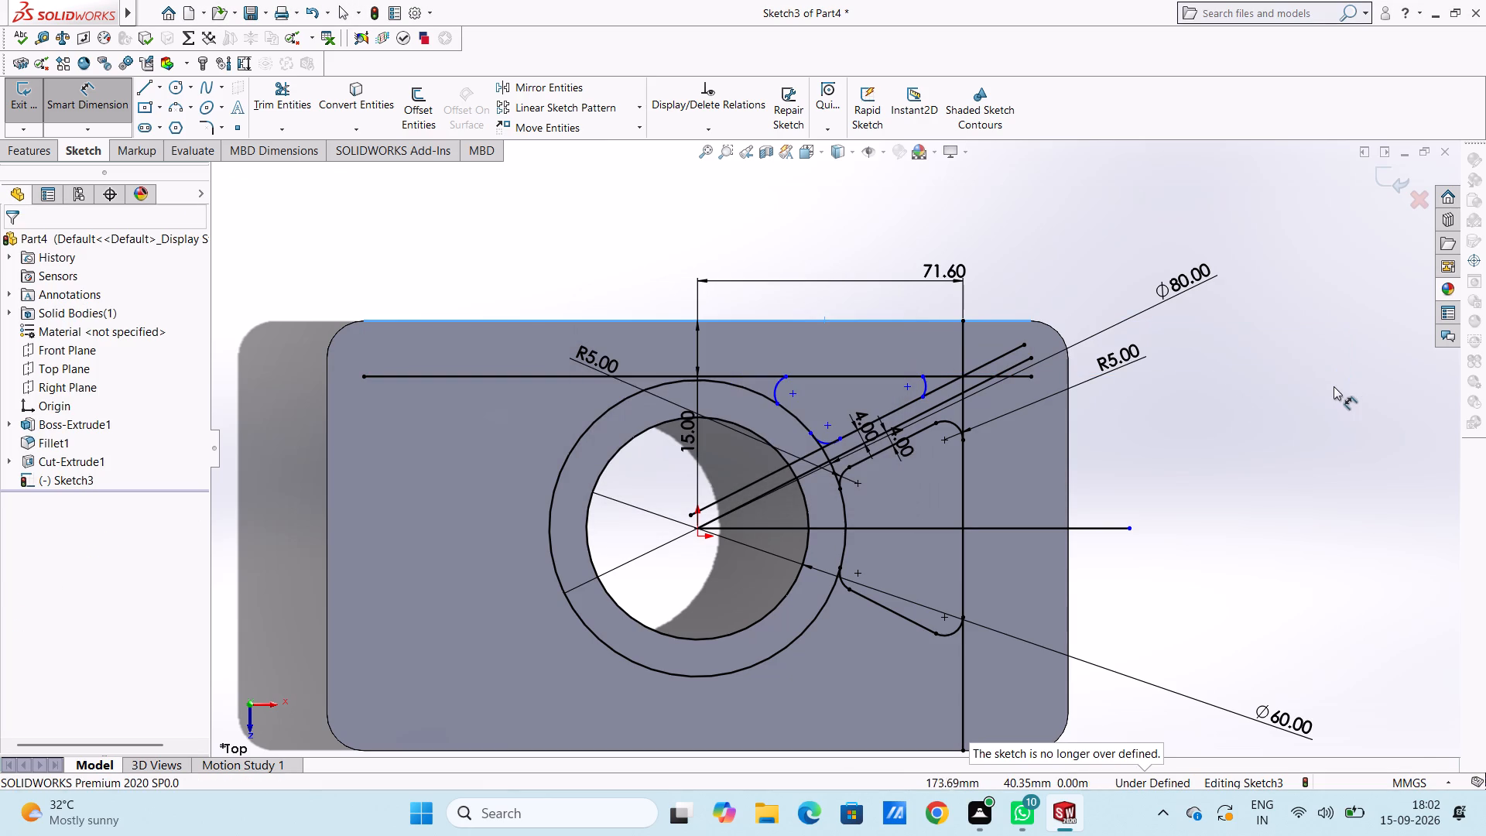
Add 5 mm radius dimensions to the three new arcs of the upper profile.
{"action": "left_click", "coordinate": [774, 385]}
{"action": "left_click", "coordinate": [452, 256]}
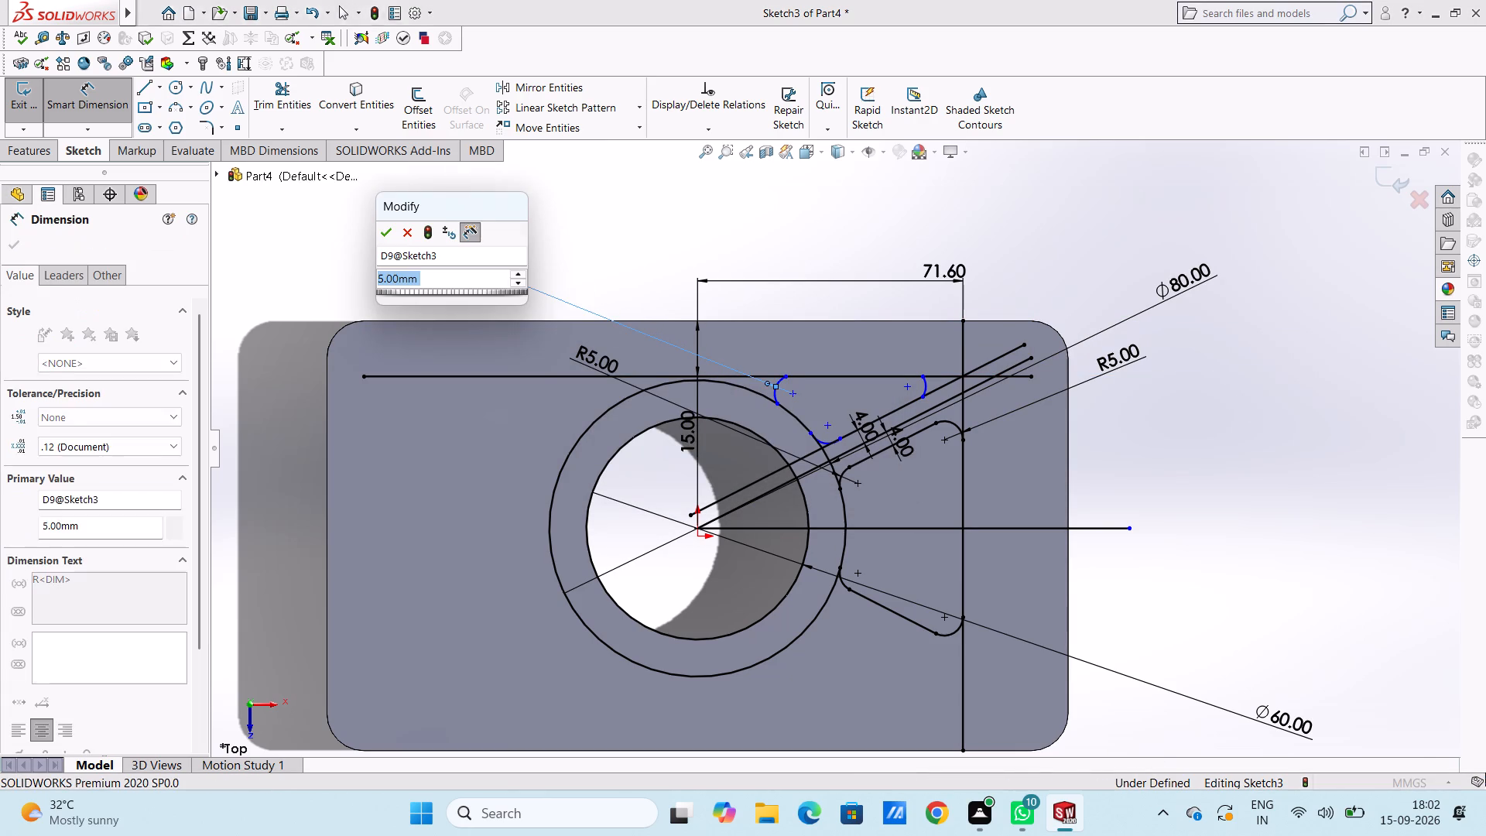
{"action": "left_click", "coordinate": [383, 234]}
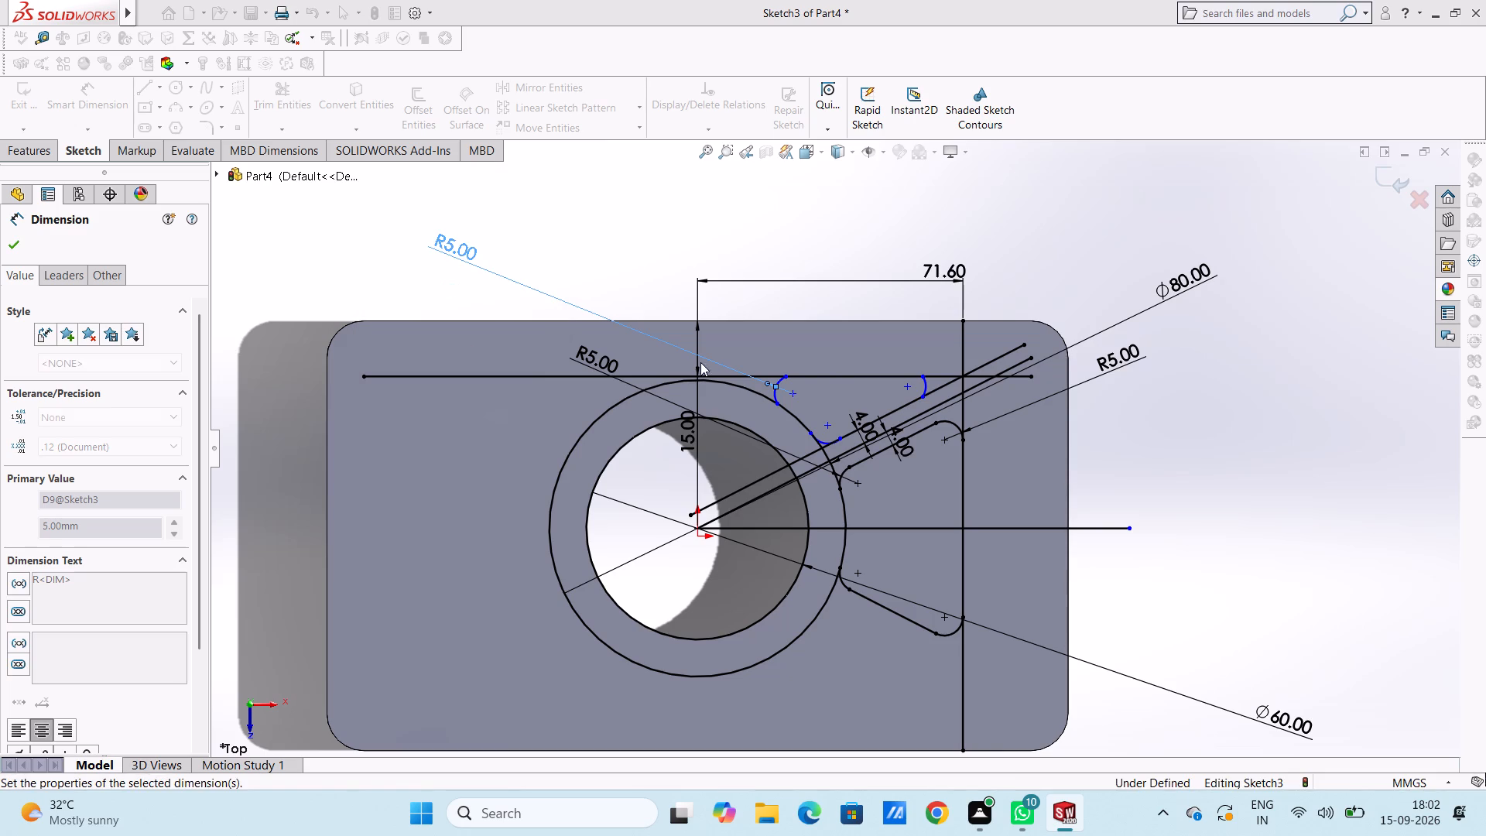
{"action": "left_click", "coordinate": [925, 384]}
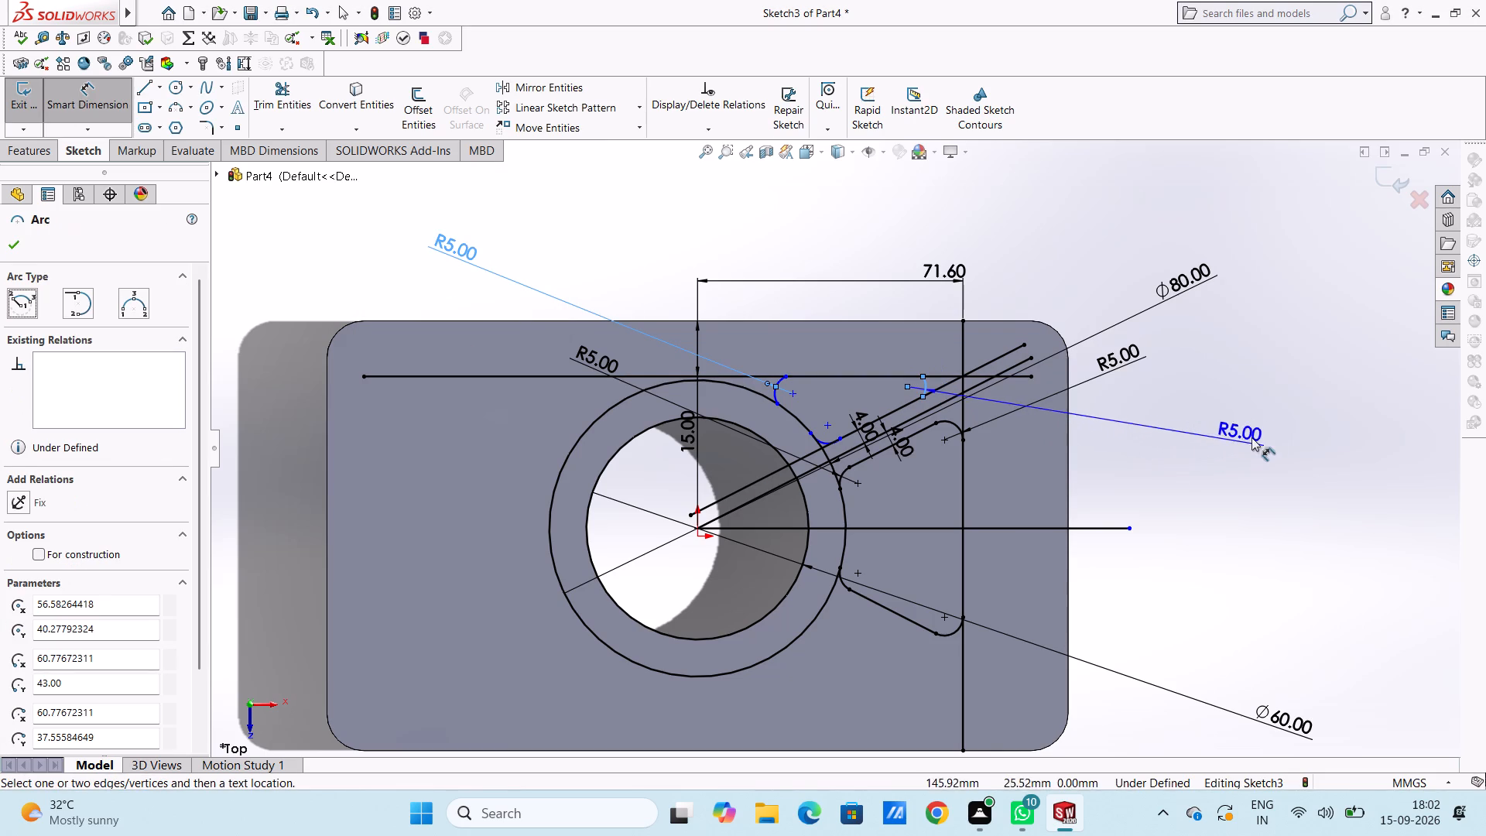
{"action": "left_click", "coordinate": [1288, 424]}
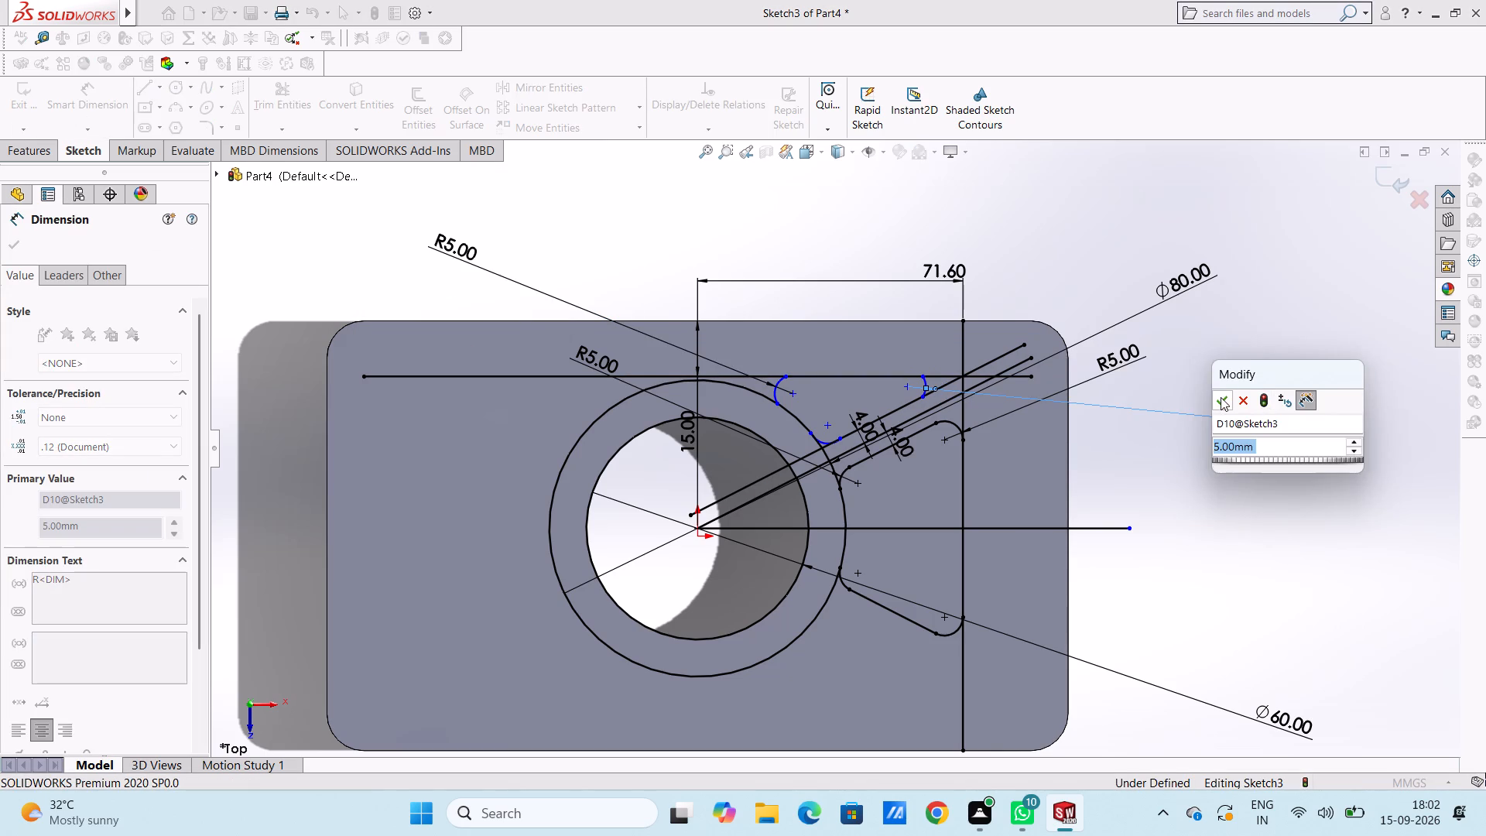
{"action": "left_click", "coordinate": [1221, 397]}
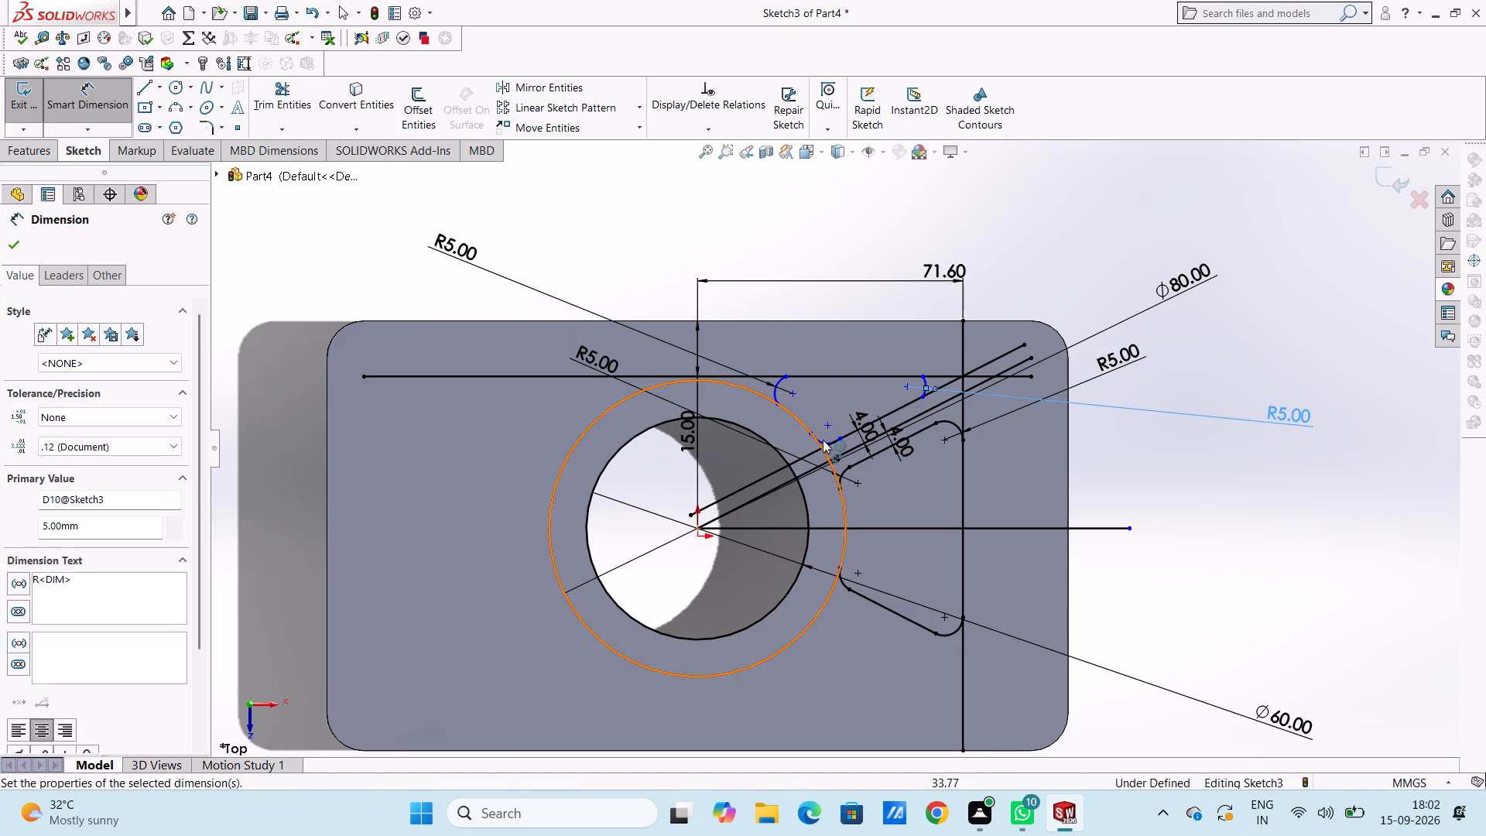
{"action": "left_click", "coordinate": [823, 440]}
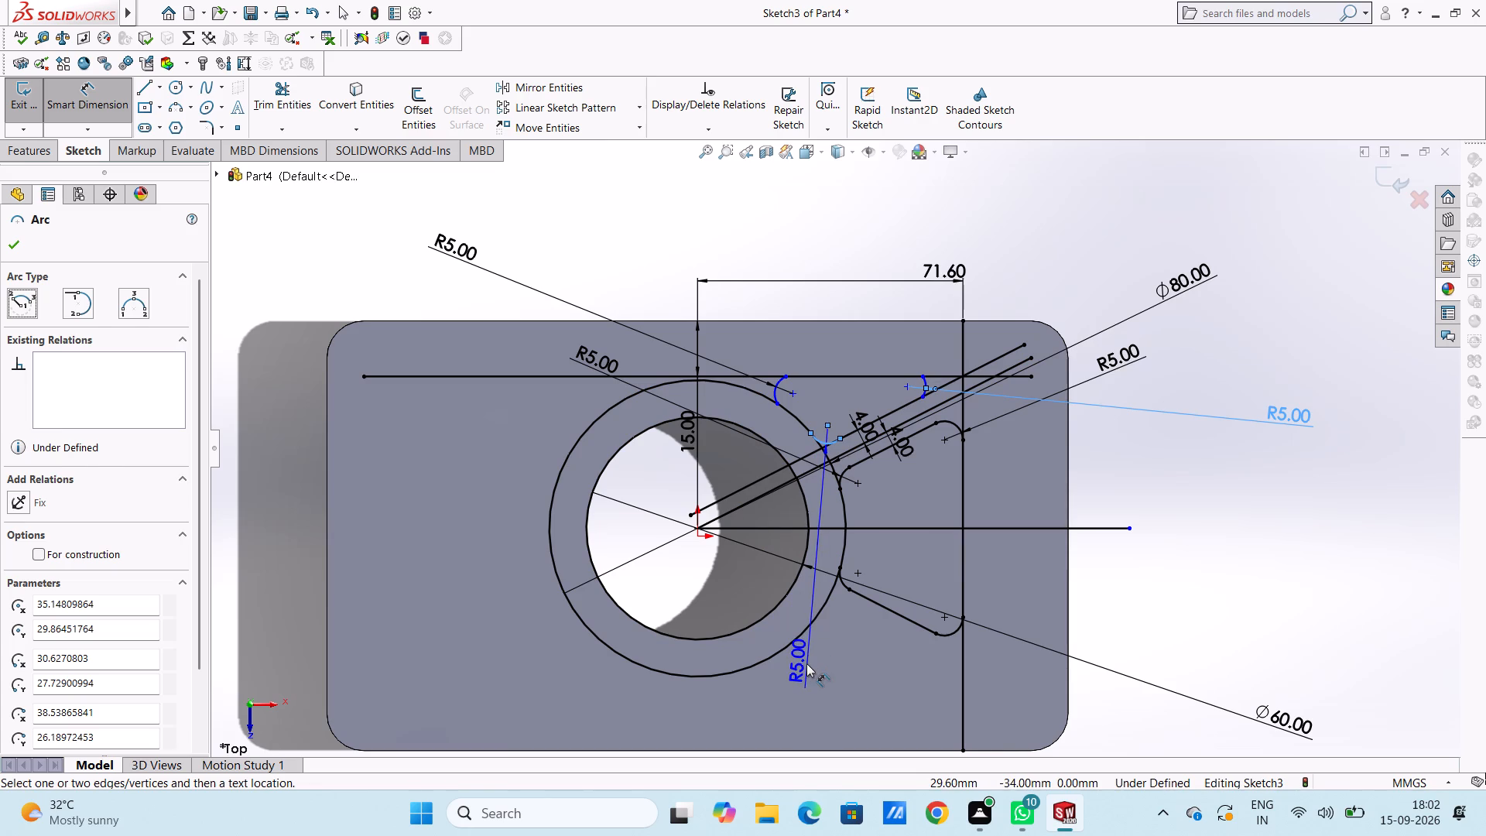
{"action": "left_click", "coordinate": [806, 663]}
{"action": "left_click", "coordinate": [741, 640]}
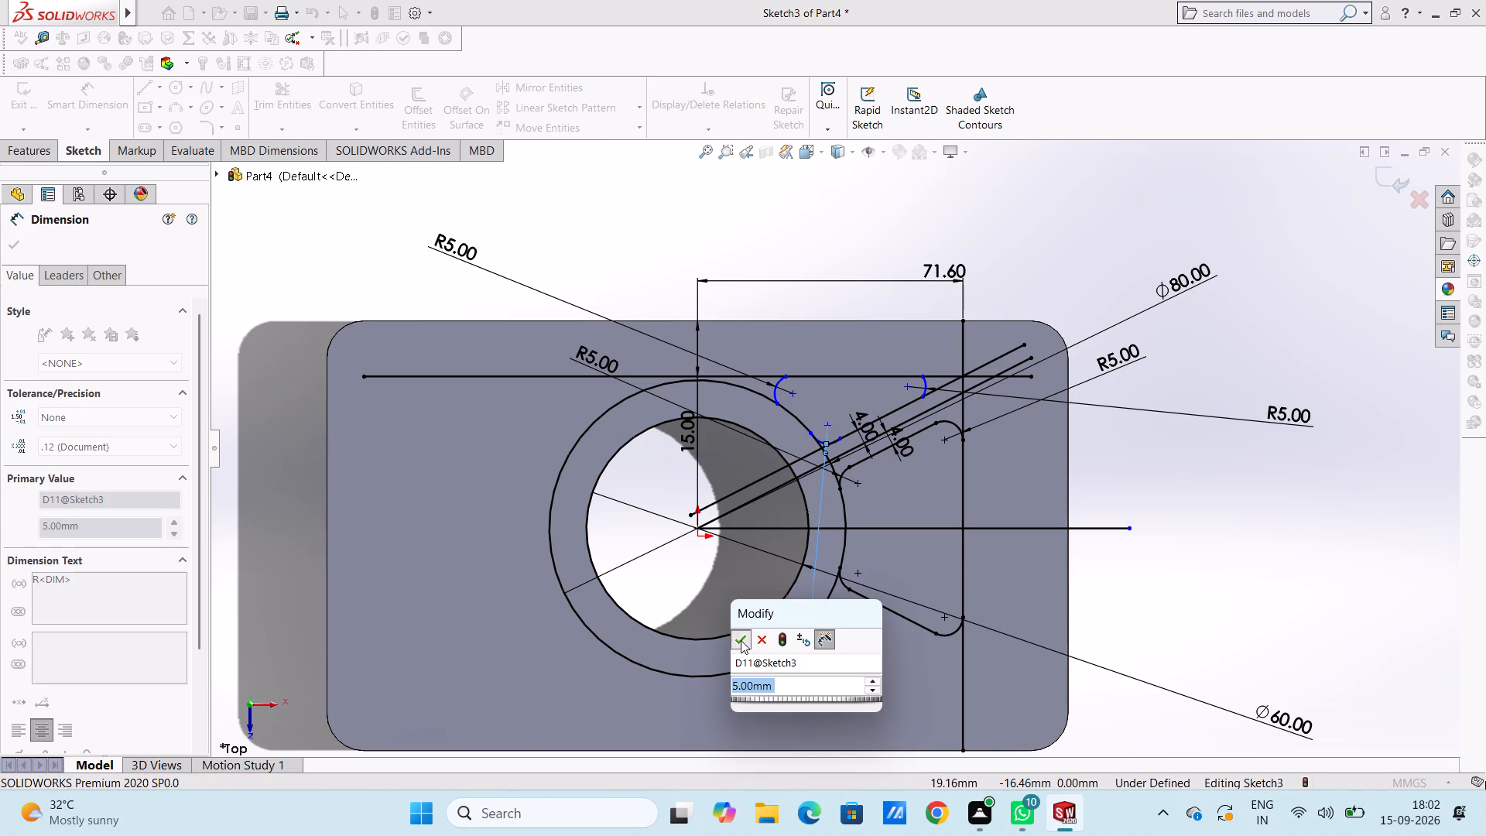
{"action": "key", "text": "Escape"}
{"action": "key", "text": "Escape"}
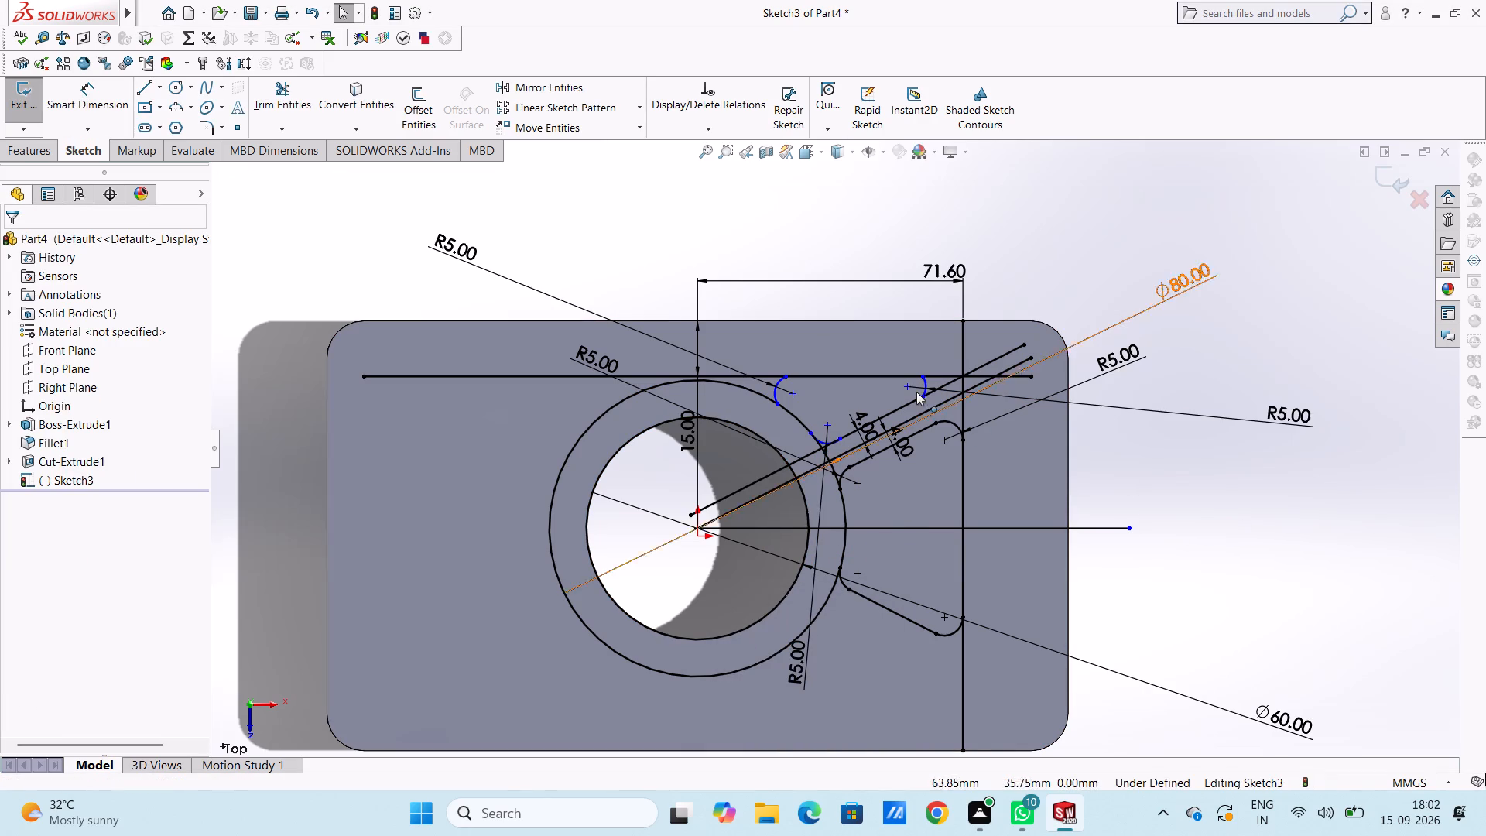
Make the arc between the 80 mm circle and the 15 mm offset line tangent to both of them.
{"action": "scroll", "coordinate": [916, 390], "scroll_direction": "down", "scroll_amount": 3}
{"action": "scroll", "coordinate": [845, 404], "scroll_direction": "down", "scroll_amount": 2}
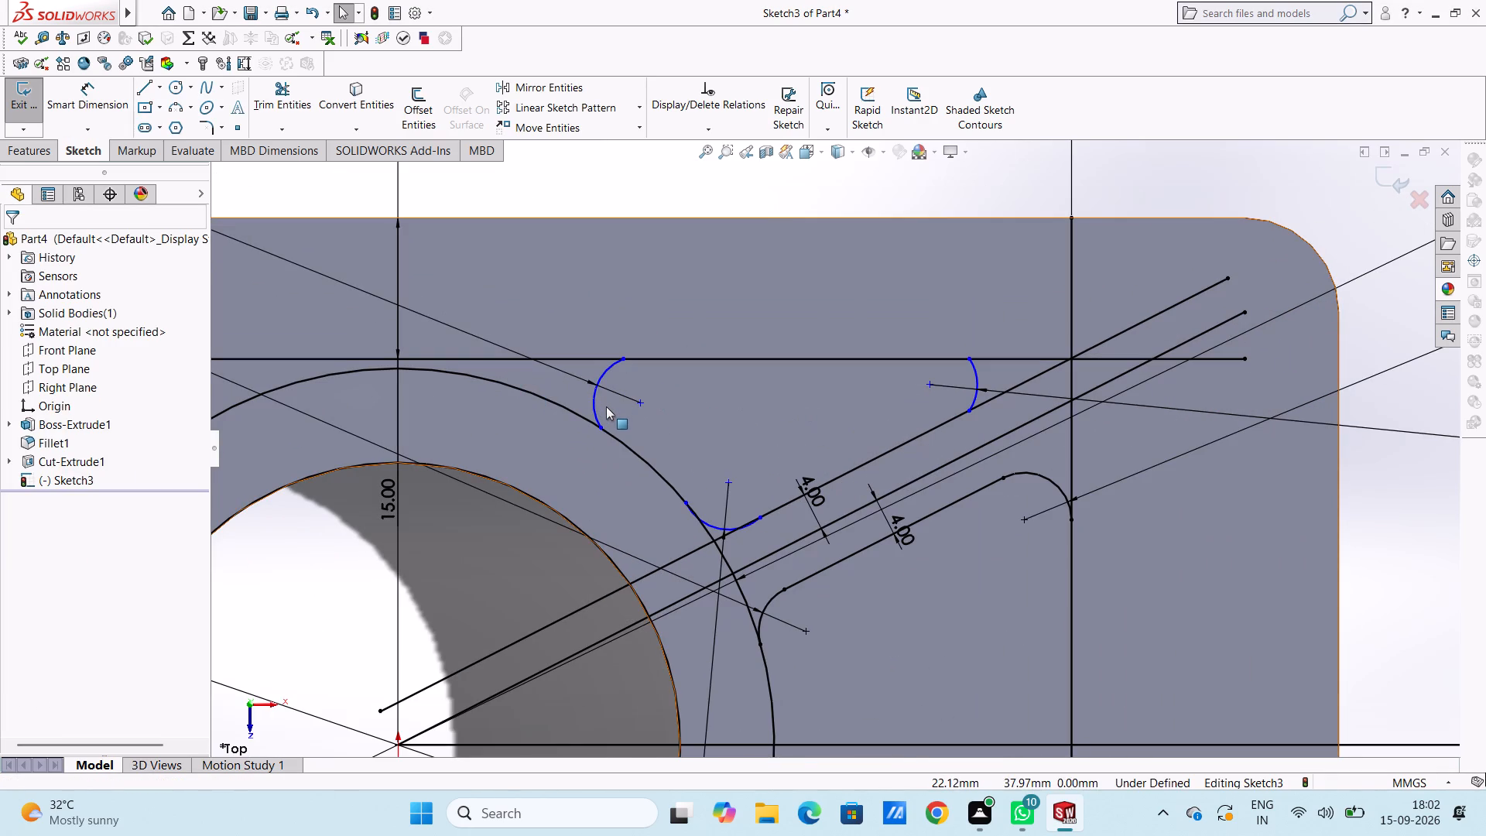
{"action": "left_click", "coordinate": [595, 400]}
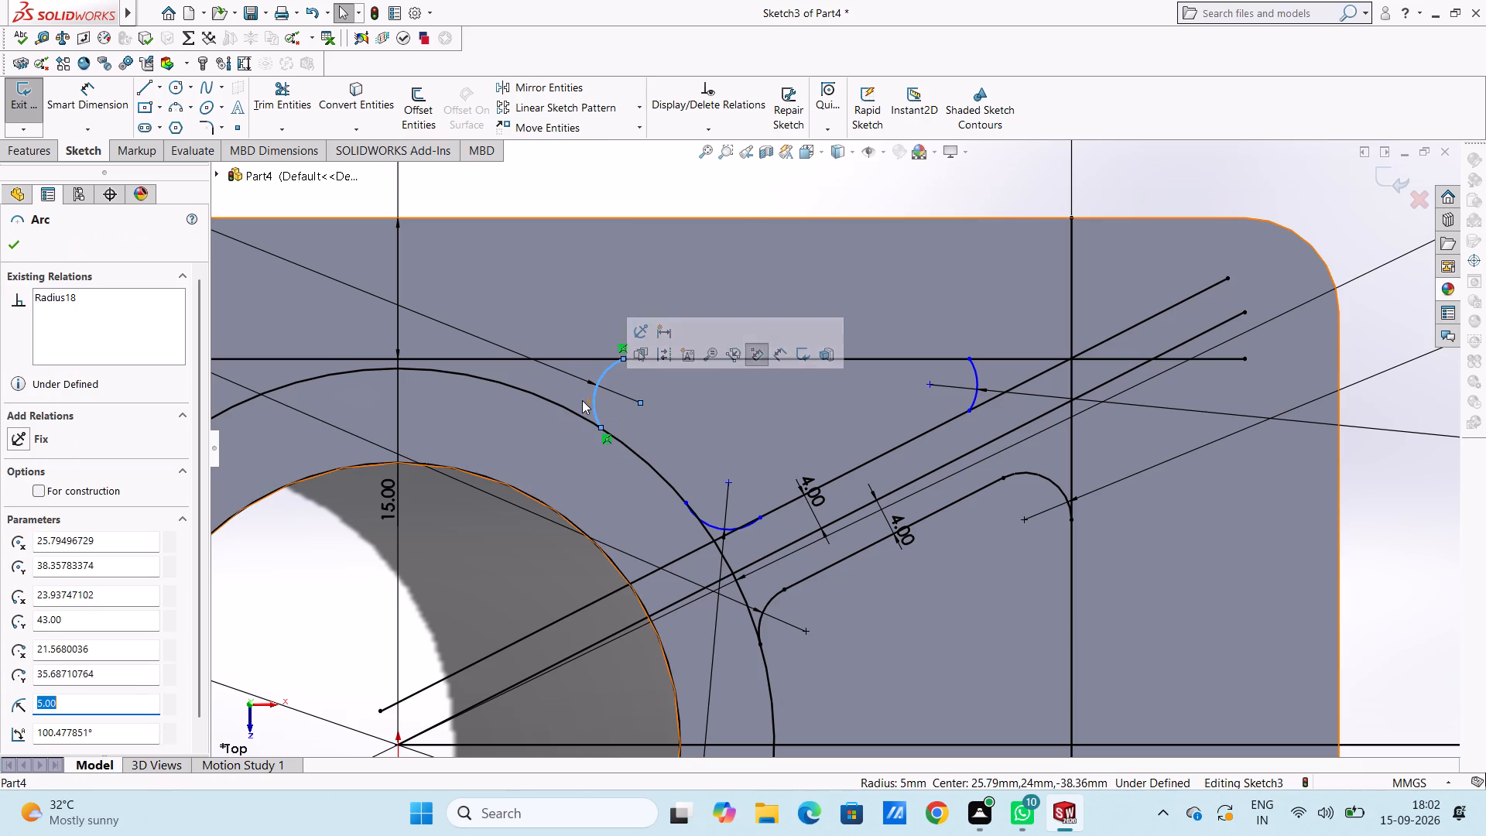
{"action": "left_click", "coordinate": [571, 408], "text": "ctrl"}
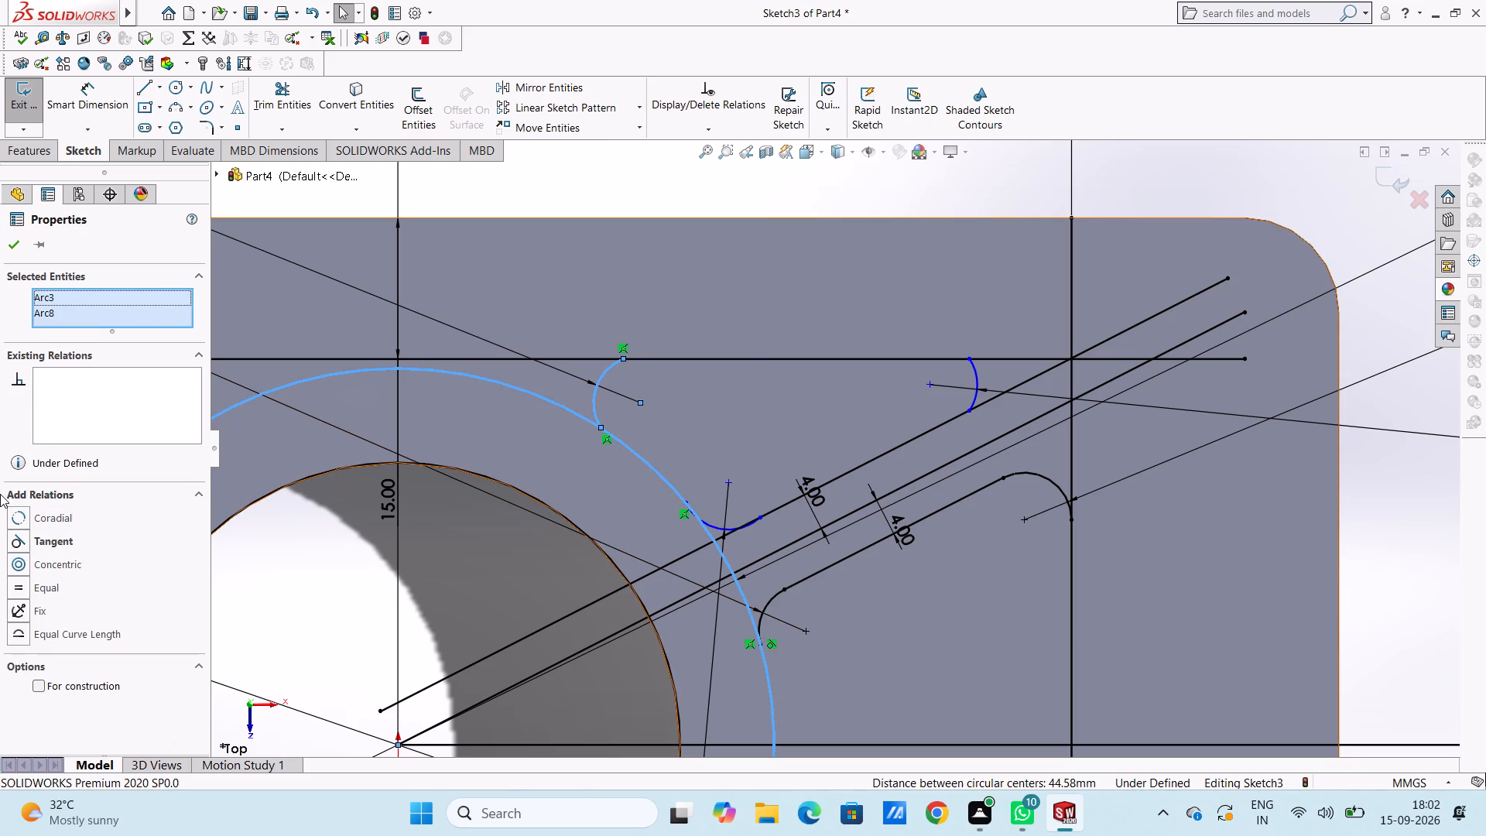
{"action": "left_click", "coordinate": [18, 539]}
{"action": "left_click", "coordinate": [640, 294]}
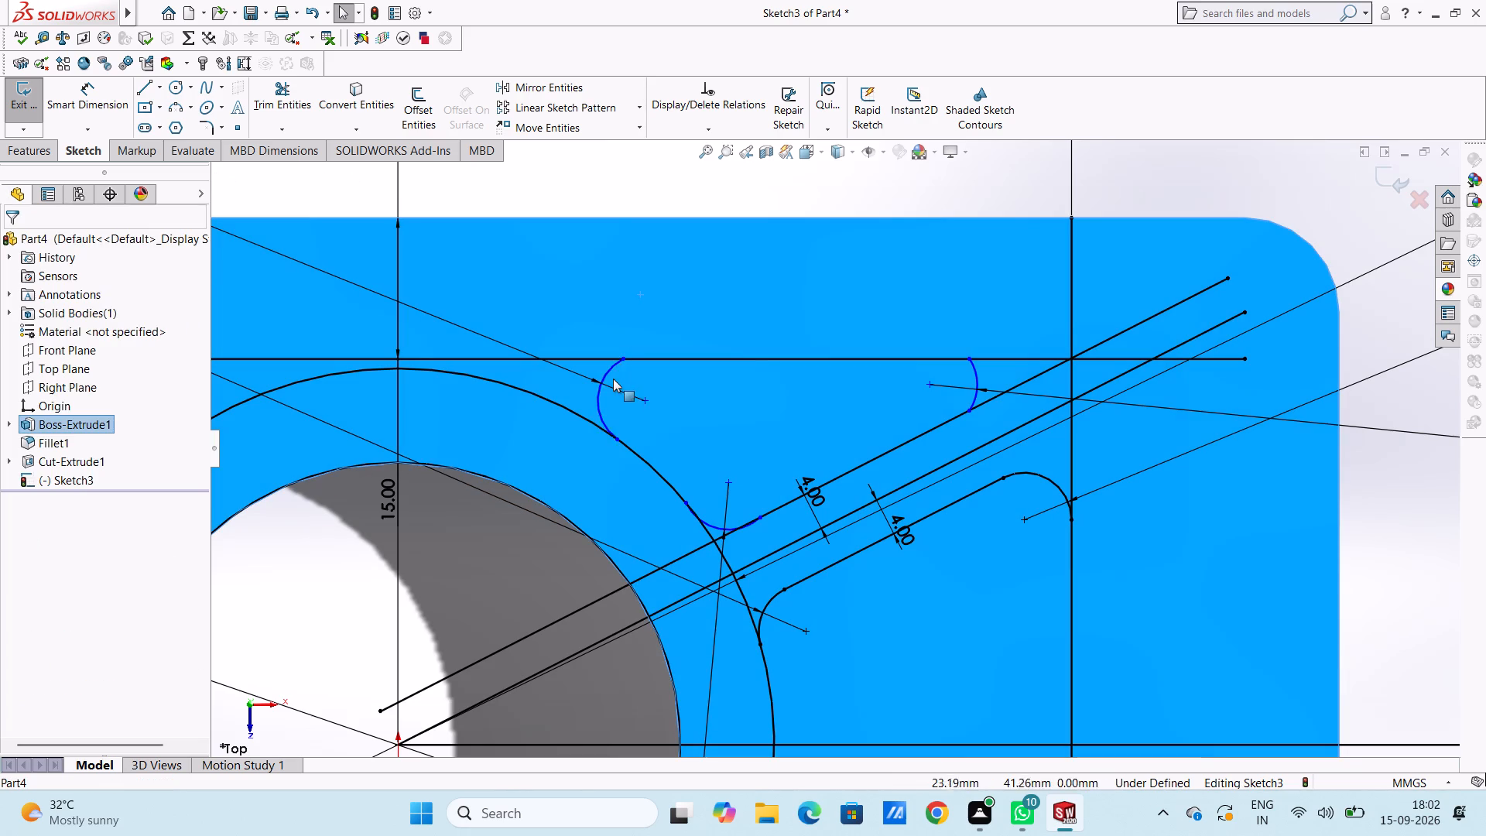
{"action": "left_click", "coordinate": [611, 371]}
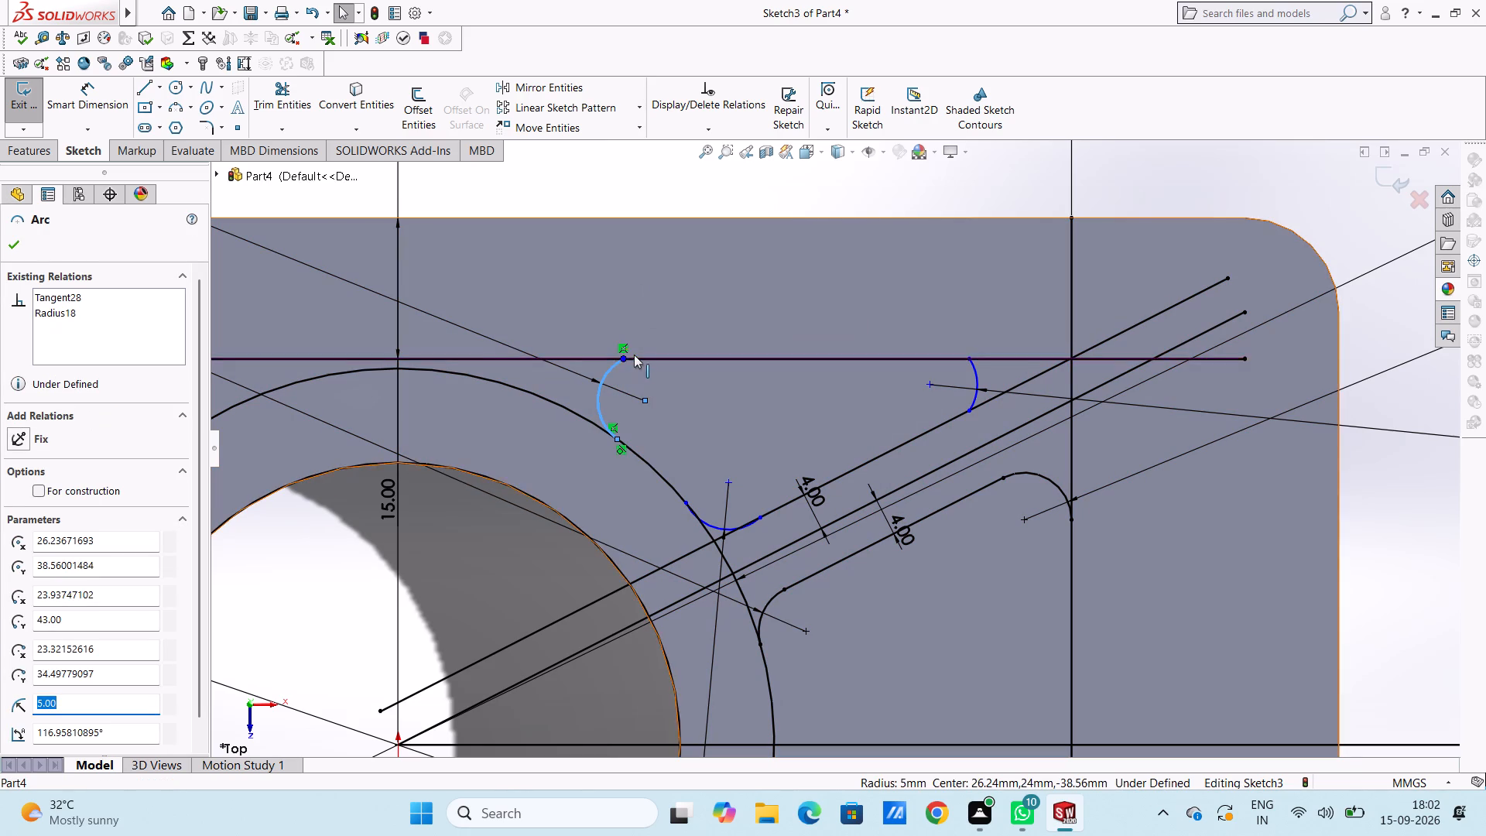
{"action": "left_click", "coordinate": [637, 357], "text": "ctrl"}
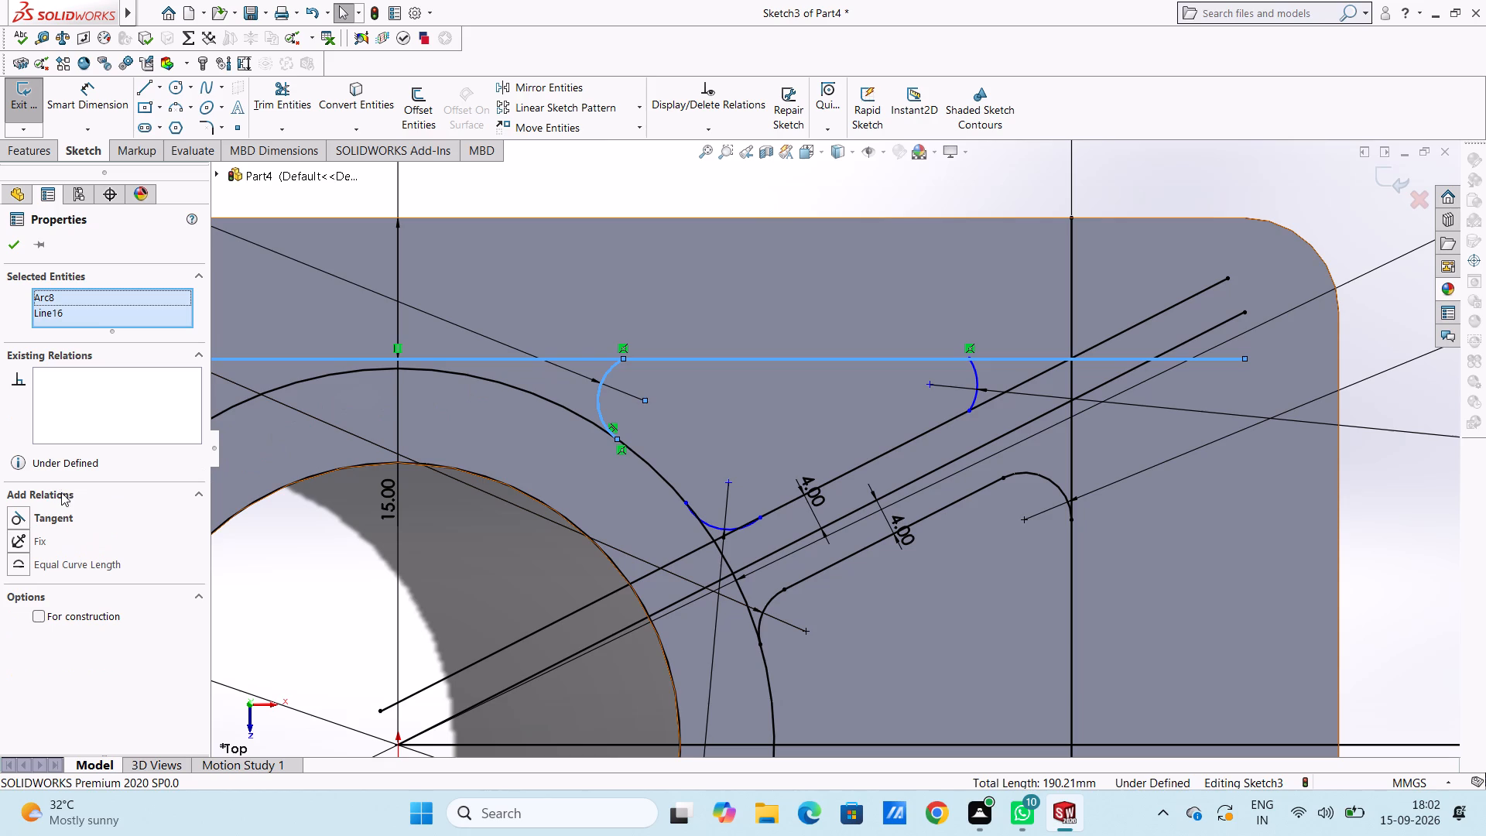
{"action": "left_click", "coordinate": [17, 518]}
{"action": "left_click", "coordinate": [756, 266]}
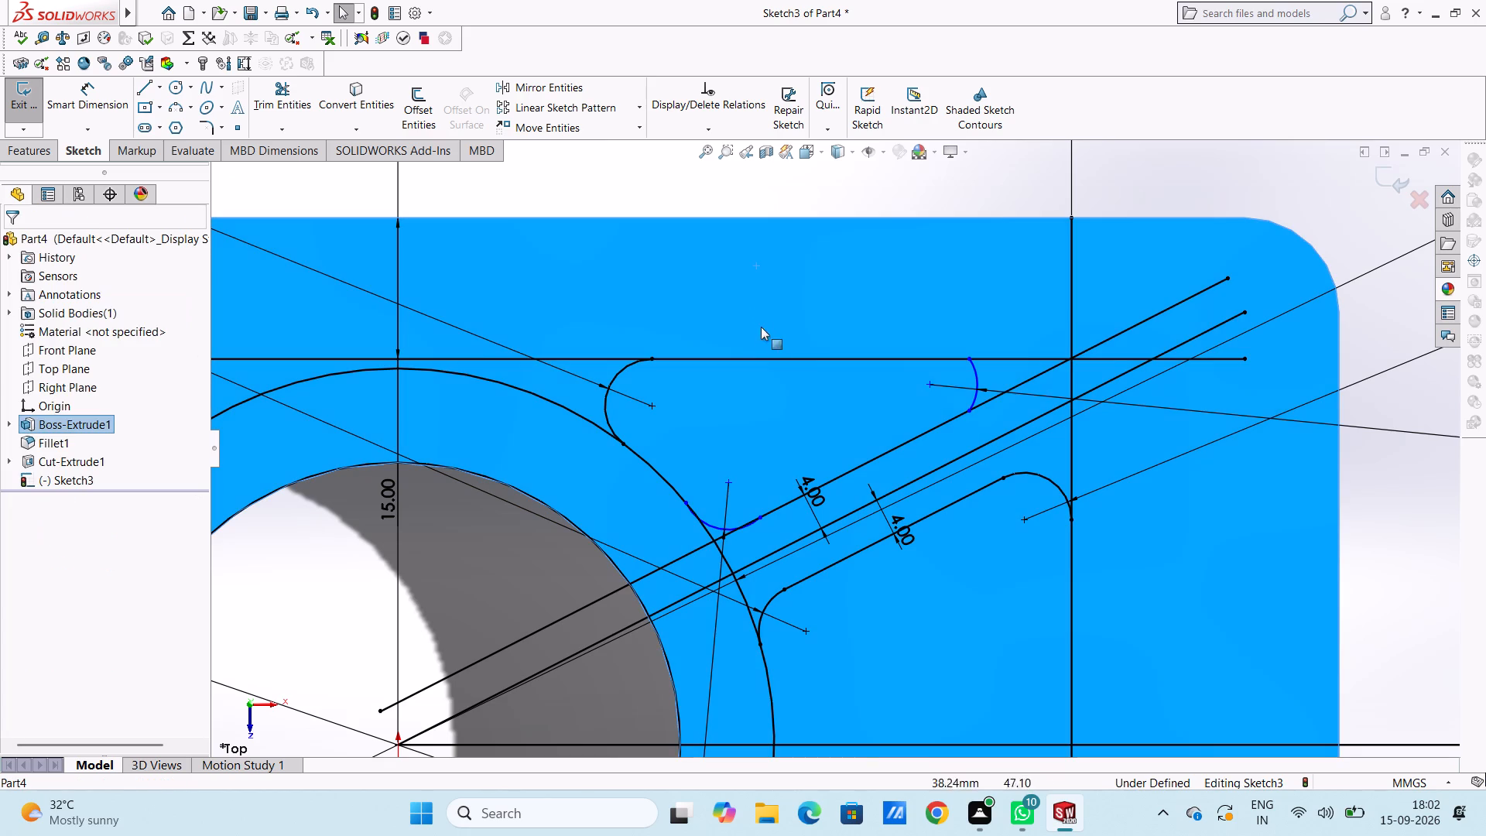
Make the outer arc tangent to both the upper angled offset line and the 15 mm offset line.
{"action": "left_click", "coordinate": [974, 368]}
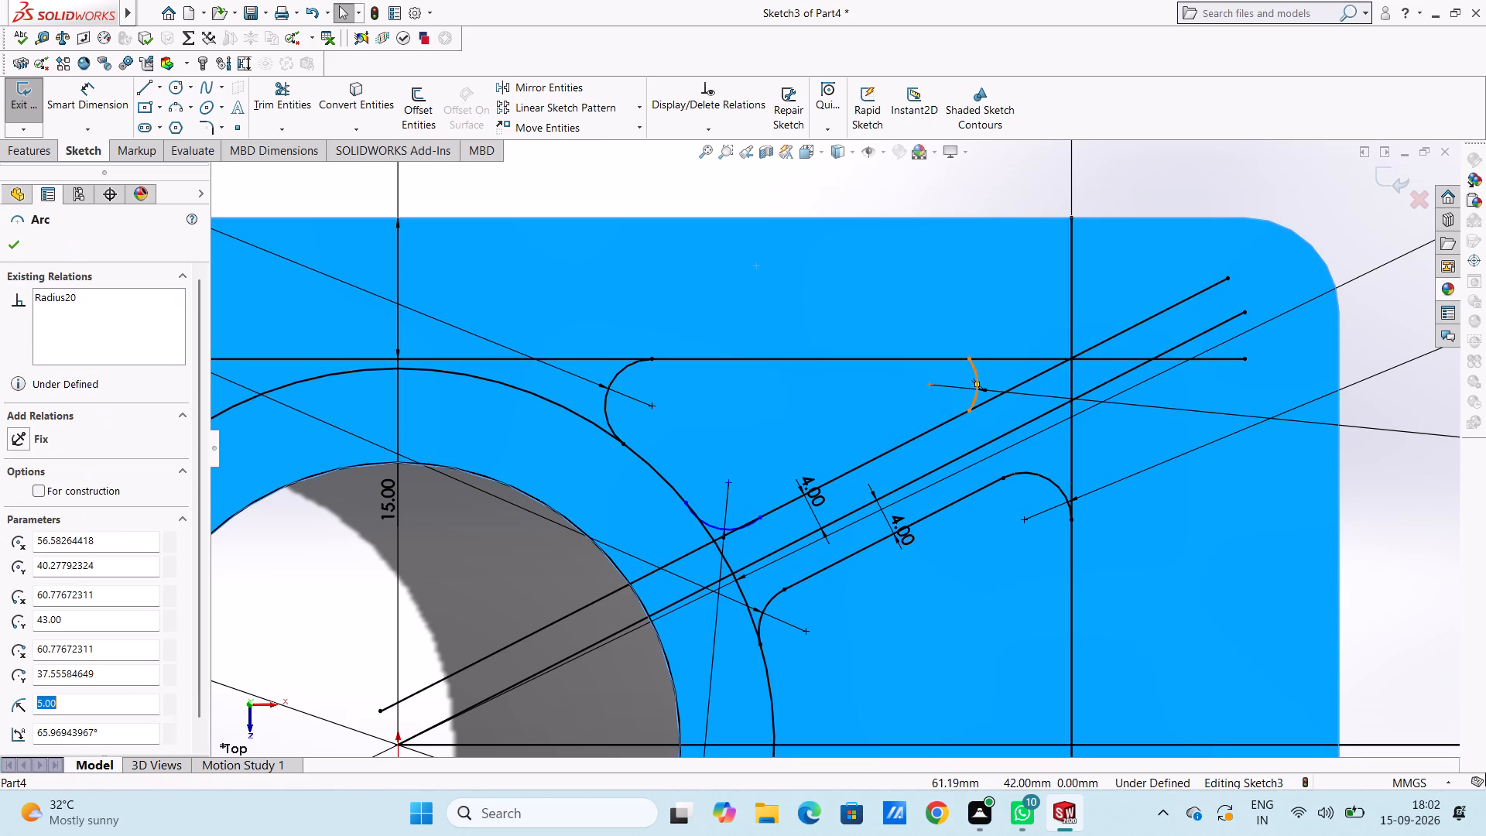
{"action": "left_click", "coordinate": [1011, 386], "text": "ctrl"}
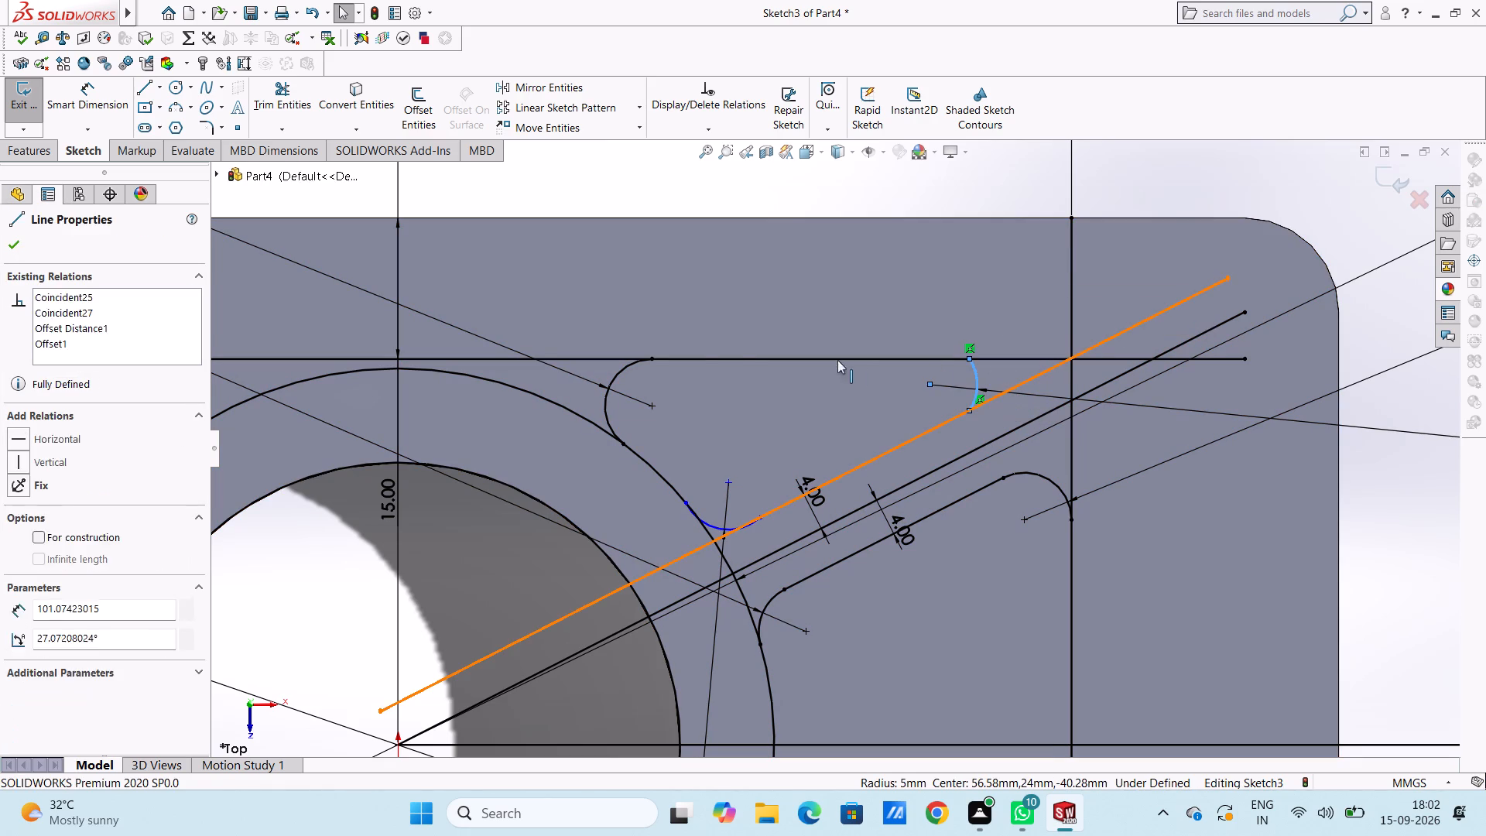
{"action": "left_click", "coordinate": [10, 511]}
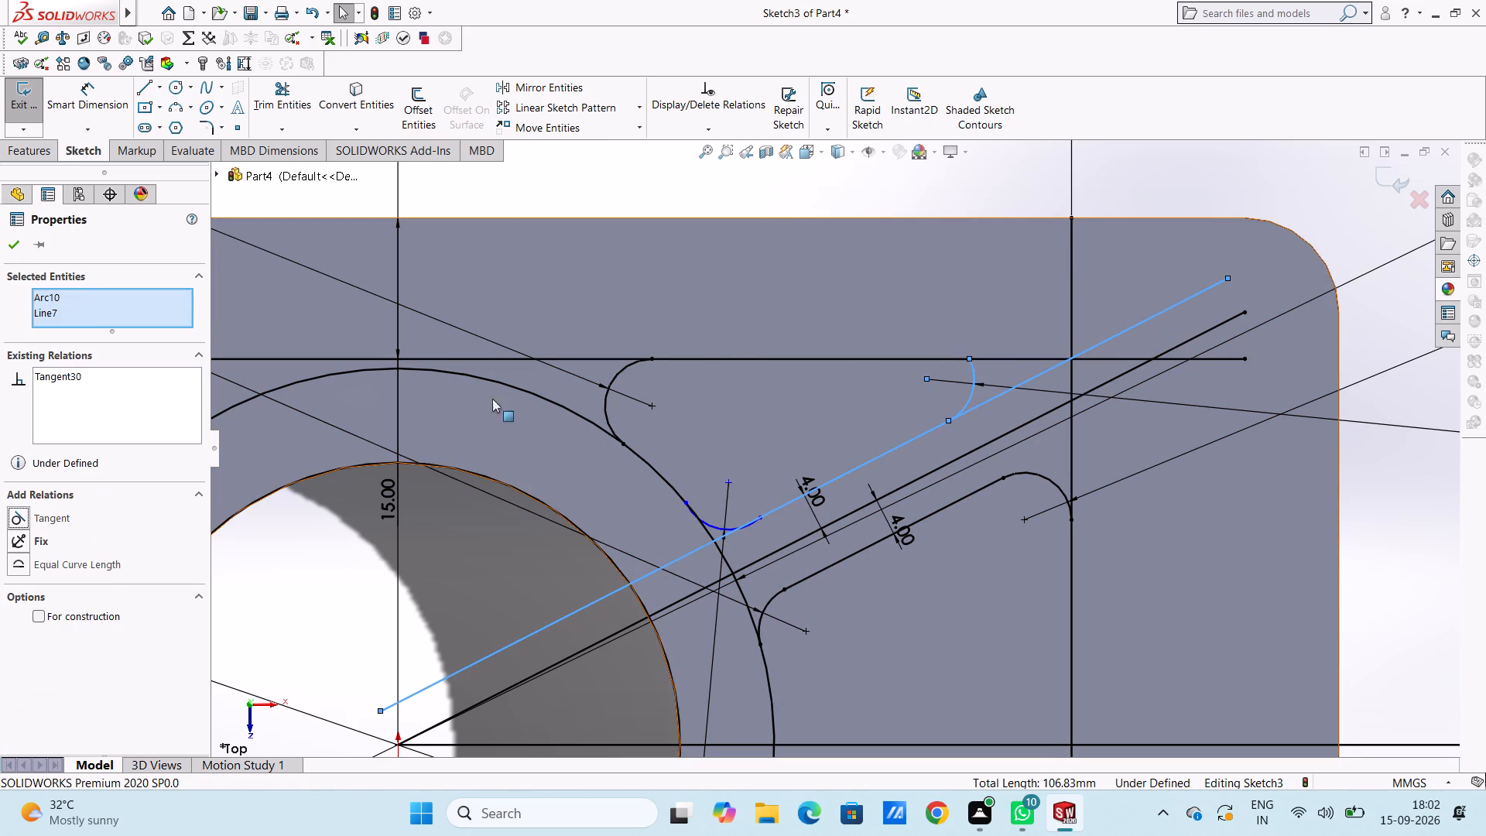
{"action": "left_click", "coordinate": [848, 175]}
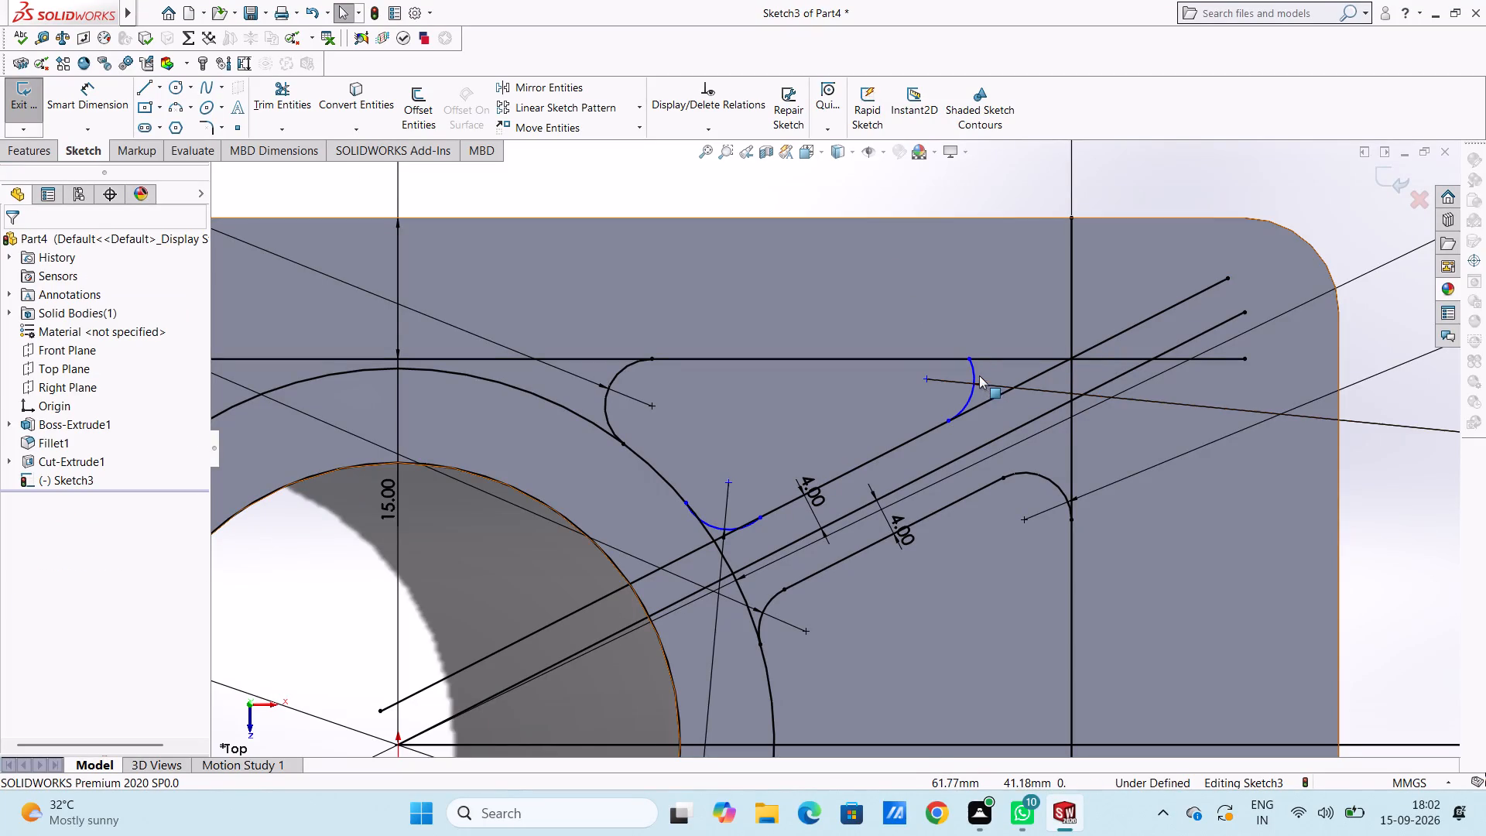
{"action": "left_click", "coordinate": [977, 370]}
{"action": "left_click", "coordinate": [923, 358], "text": "ctrl"}
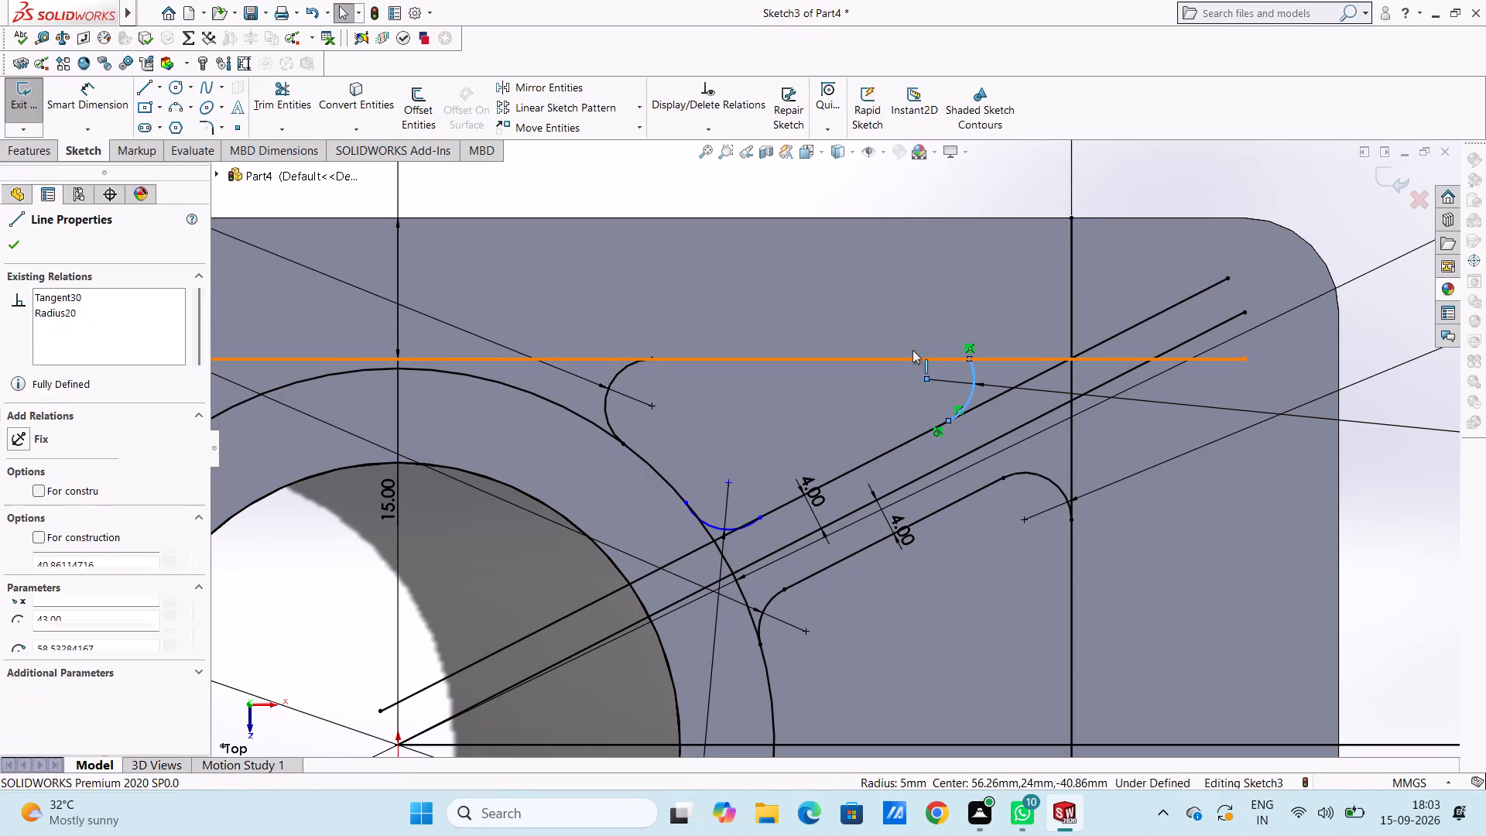
{"action": "left_click", "coordinate": [14, 515]}
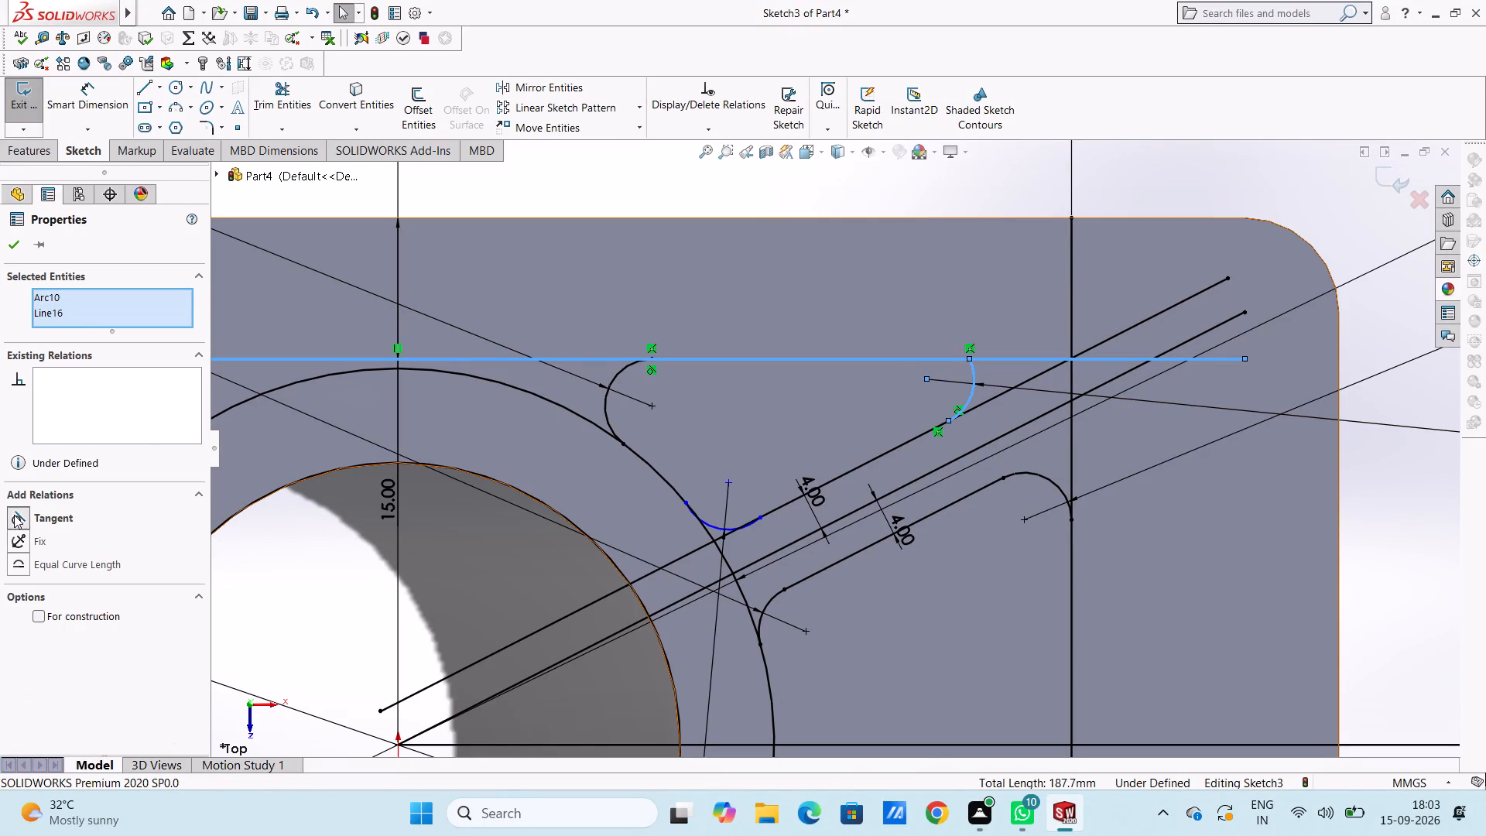
{"action": "left_click", "coordinate": [933, 188]}
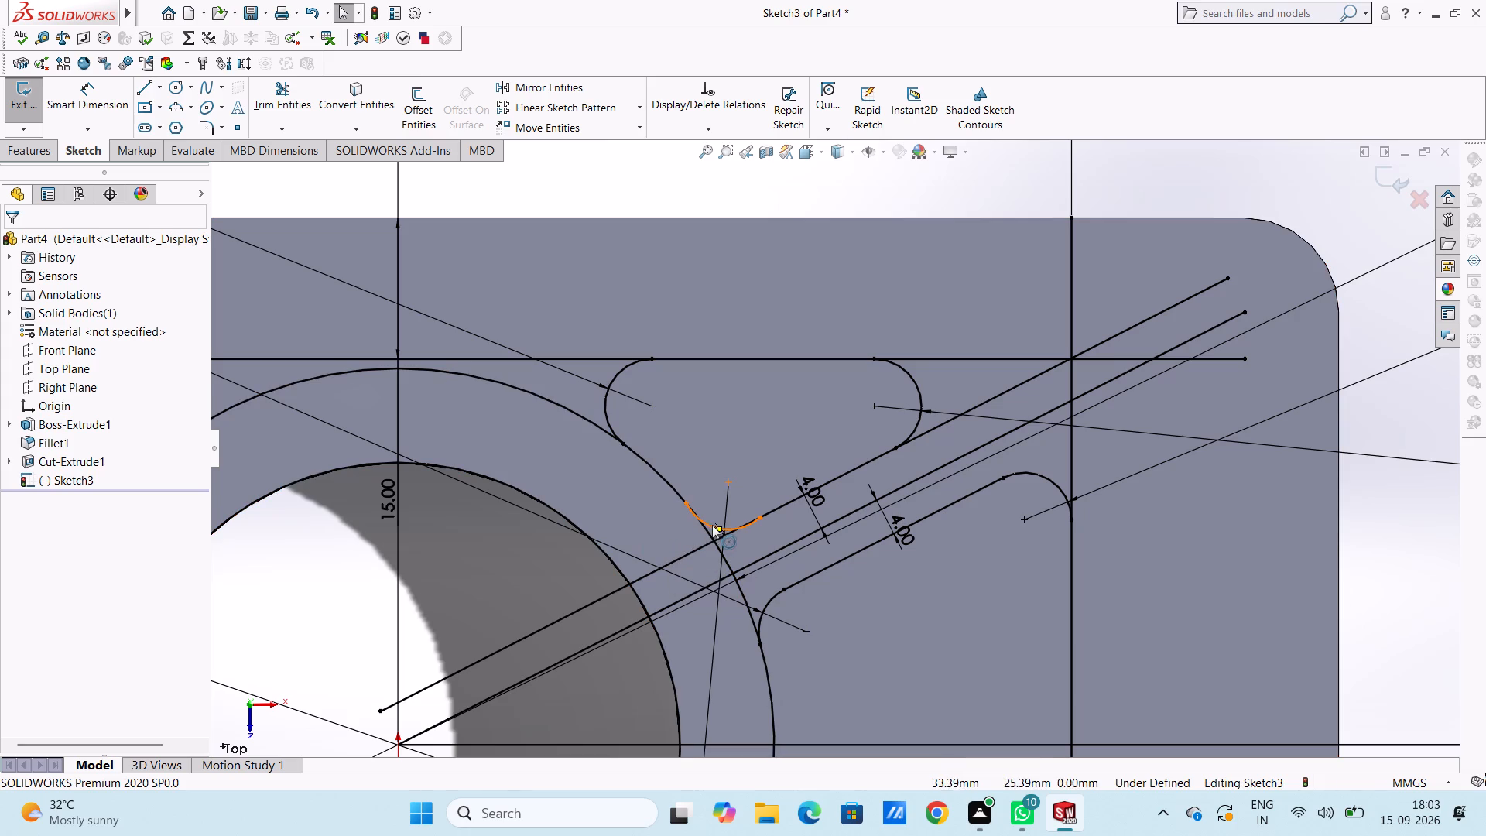
Make the lowest 5 mm arc of the upper profile tangent to the 80 mm circle and the upper angled offset line.
{"action": "left_click", "coordinate": [714, 525]}
{"action": "left_click", "coordinate": [663, 480], "text": "ctrl"}
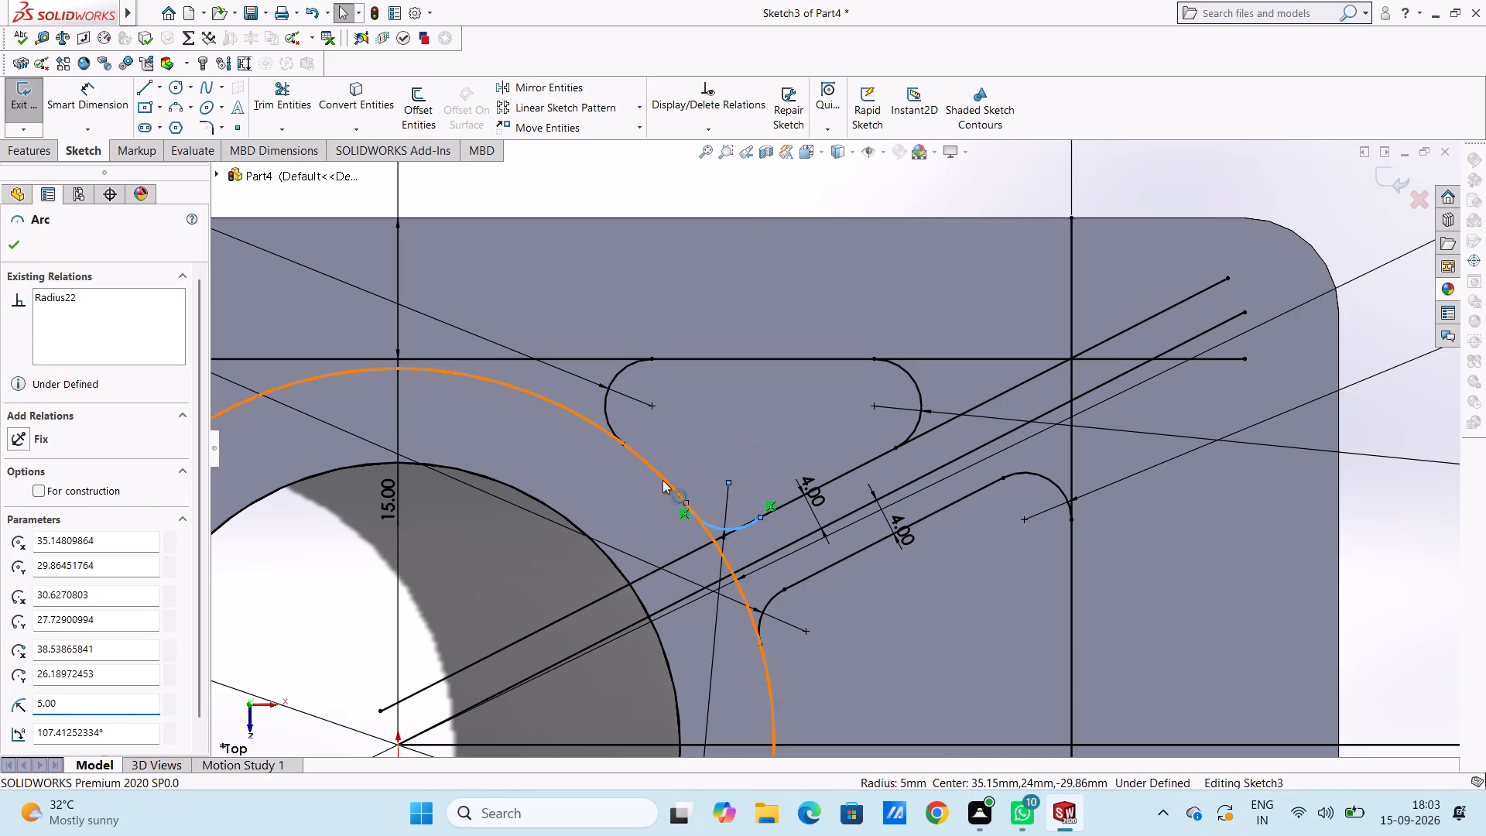
{"action": "left_click", "coordinate": [13, 540]}
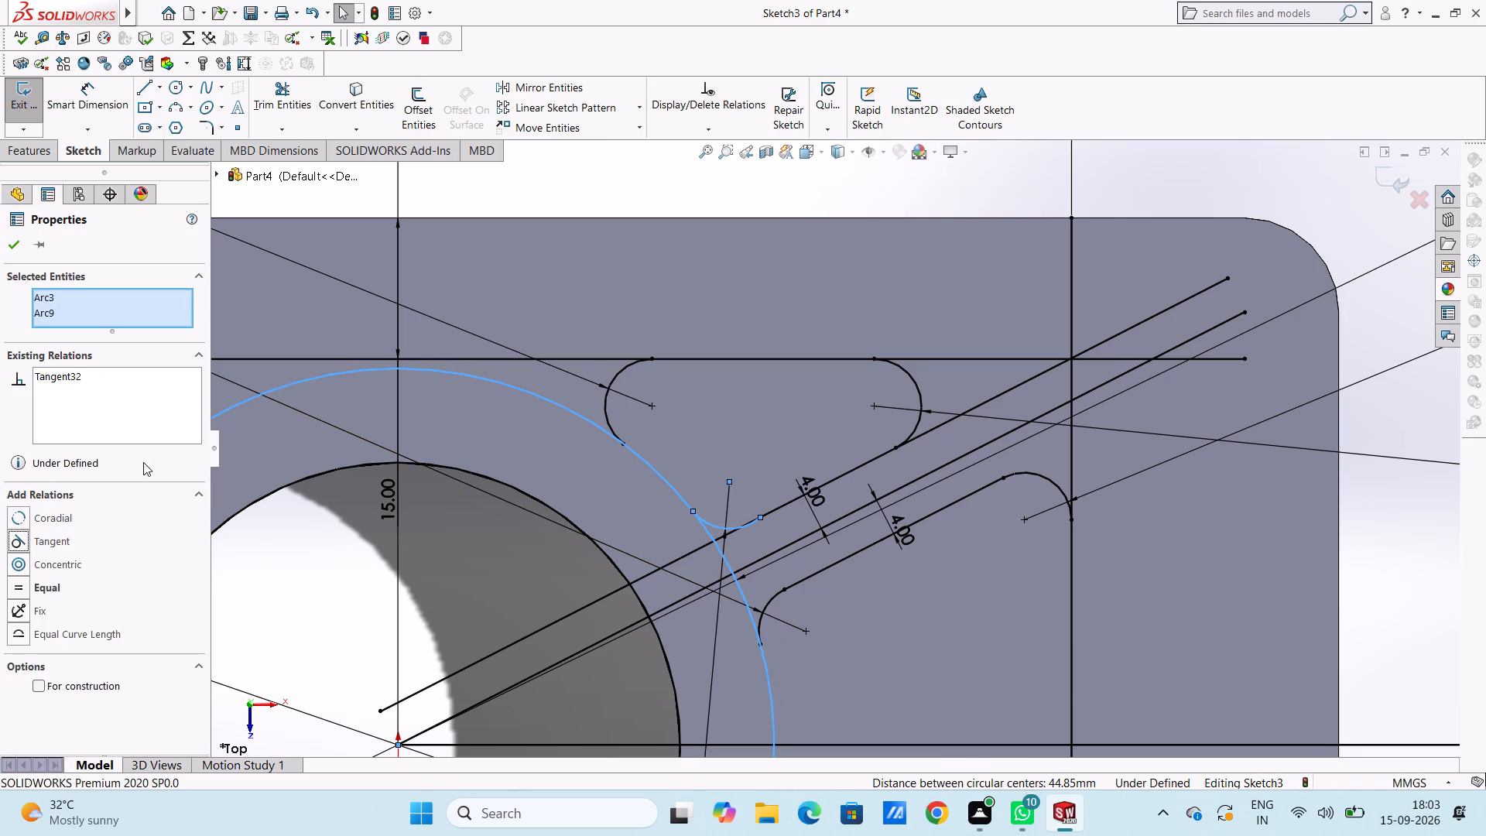
{"action": "left_click", "coordinate": [758, 191]}
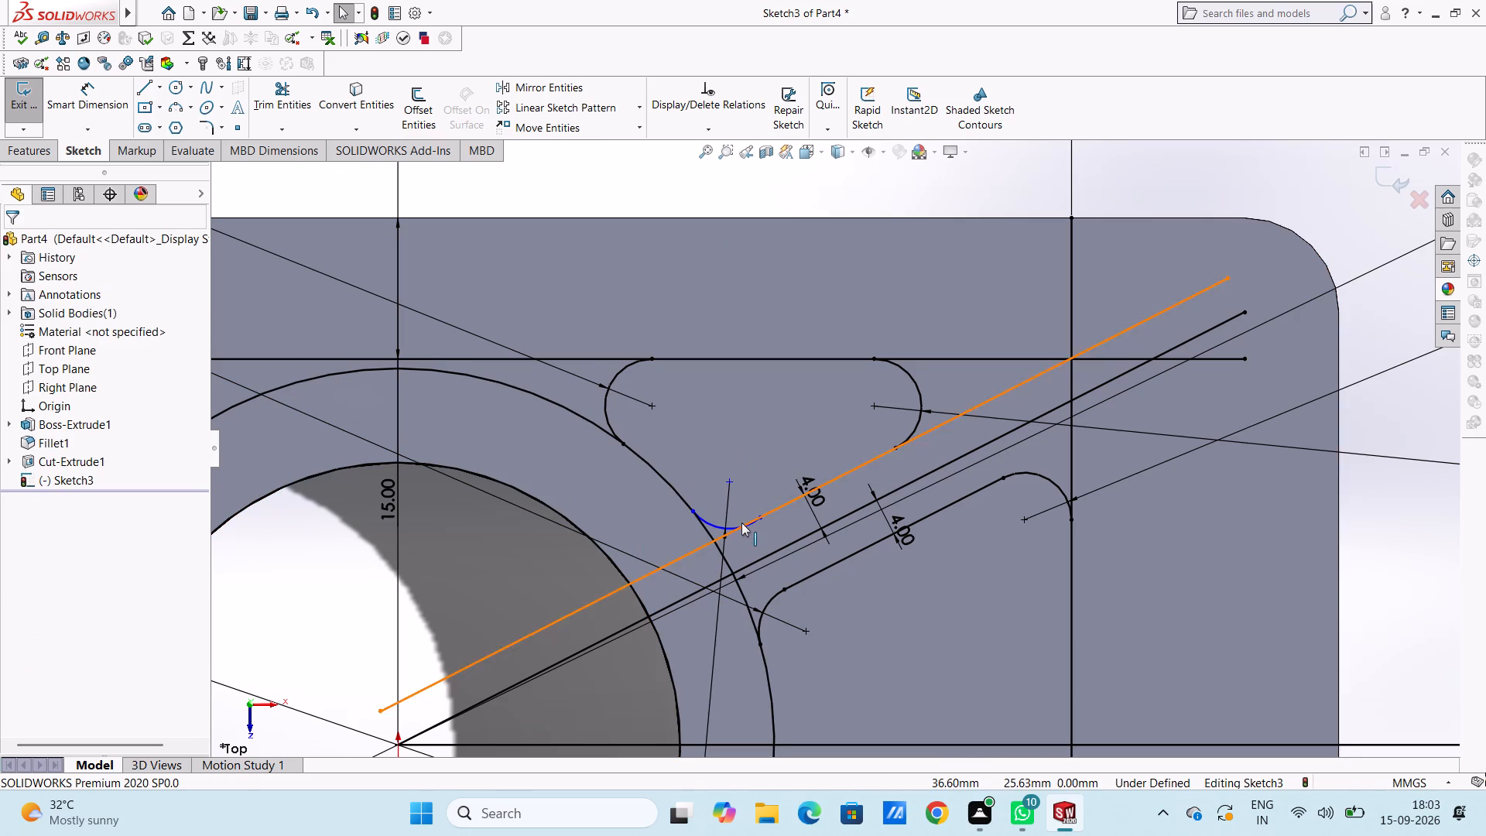
{"action": "left_click", "coordinate": [731, 526]}
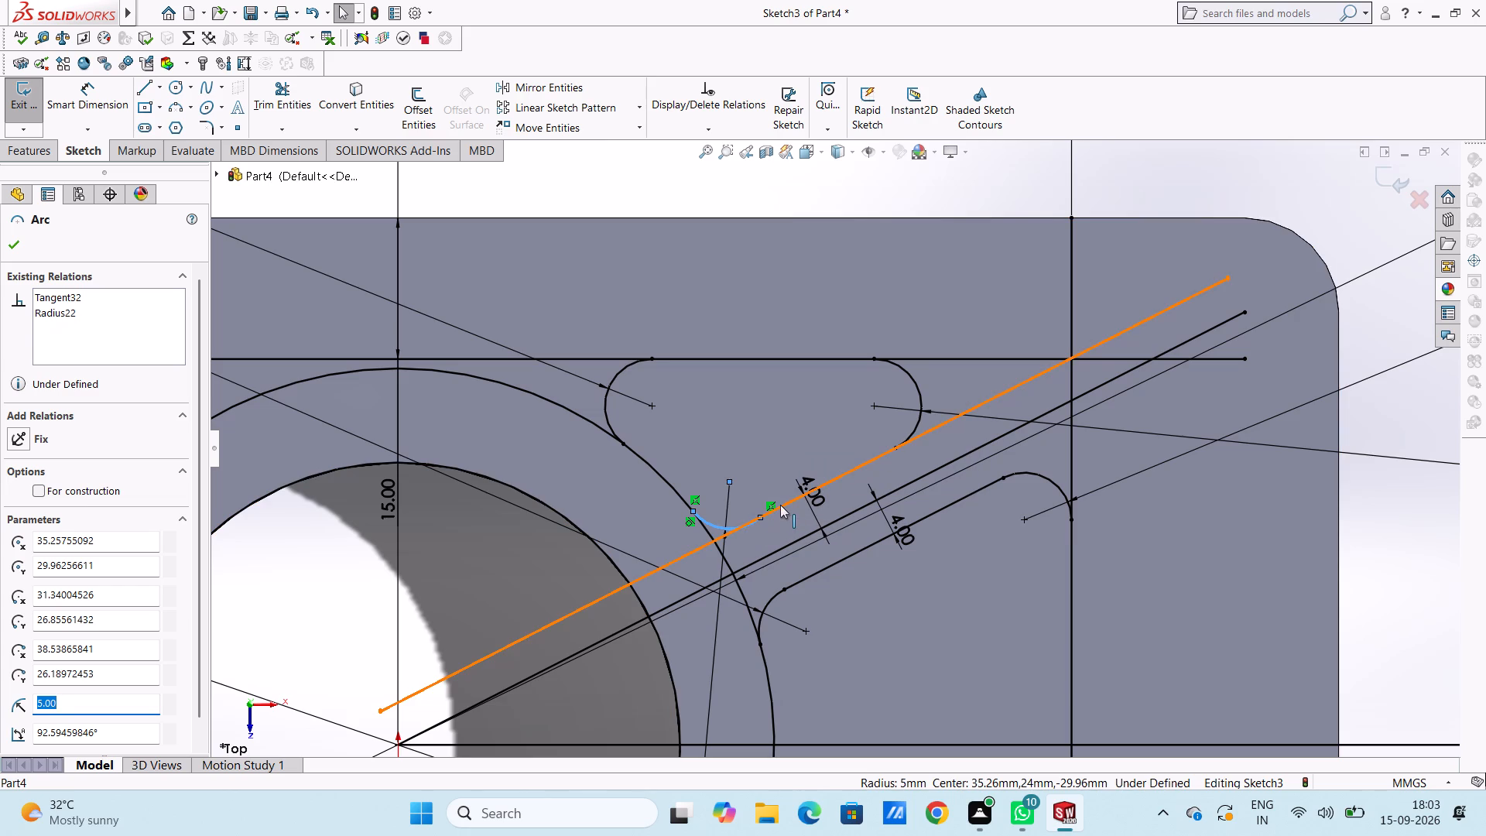
{"action": "left_click", "coordinate": [780, 505], "text": "ctrl"}
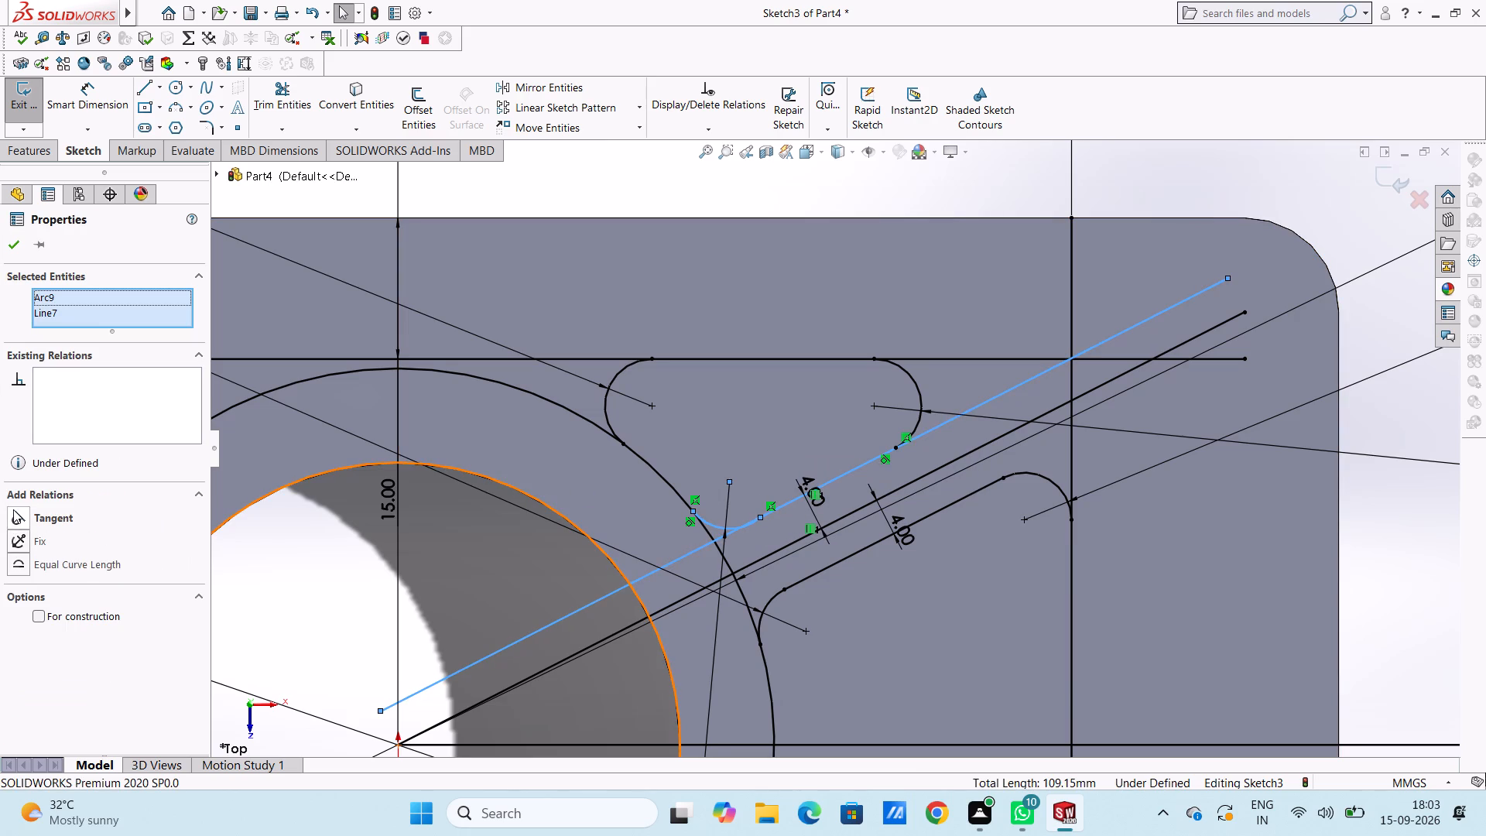
{"action": "left_click", "coordinate": [14, 512]}
{"action": "left_click", "coordinate": [748, 185]}
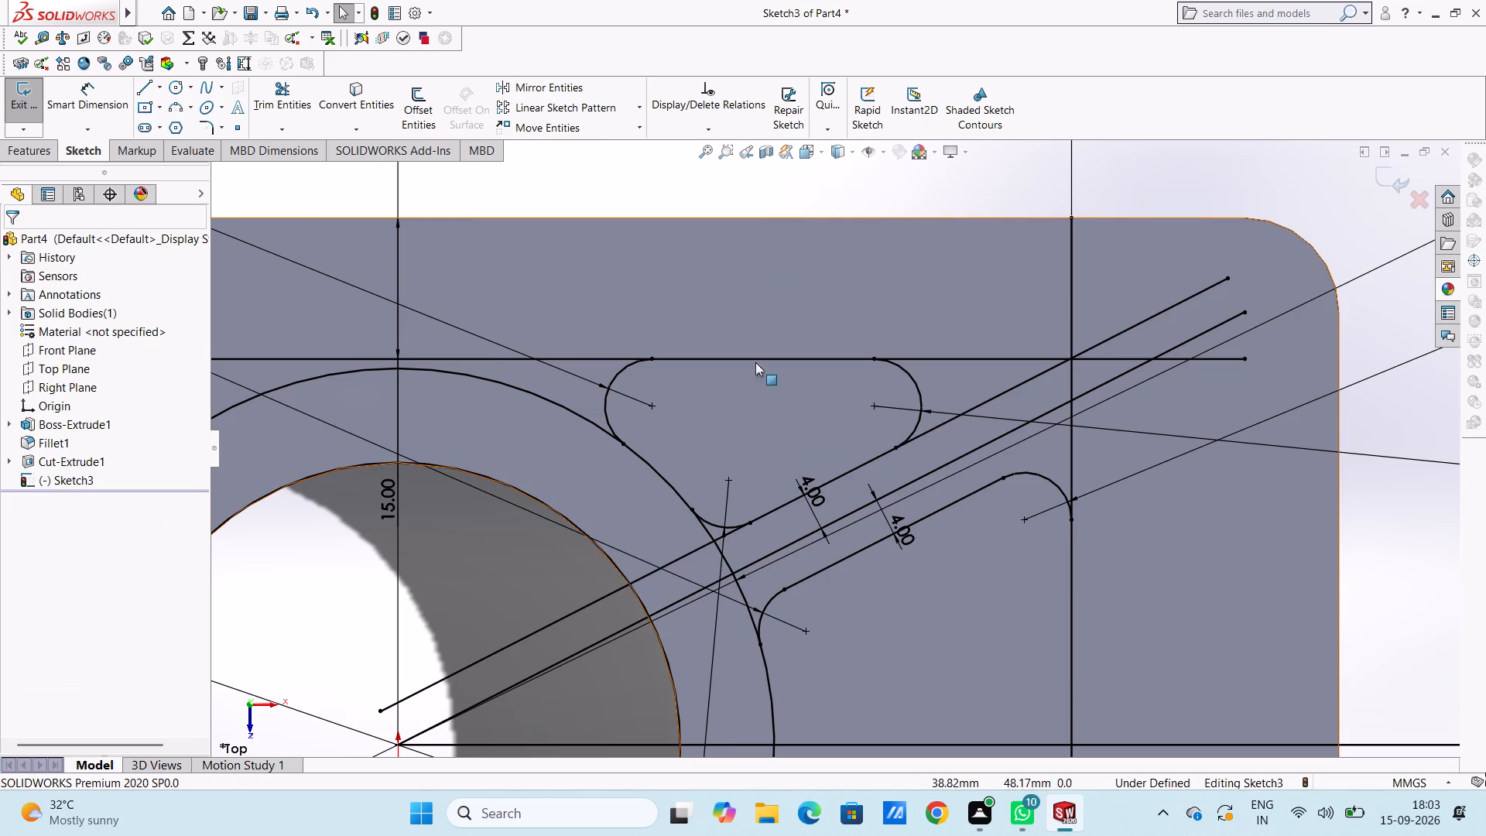
Trim the 15 mm offset line on both sides of the upper profile, keeping only the segment between its two upper arcs.
{"action": "scroll", "coordinate": [750, 416], "scroll_direction": "up", "scroll_amount": 4}
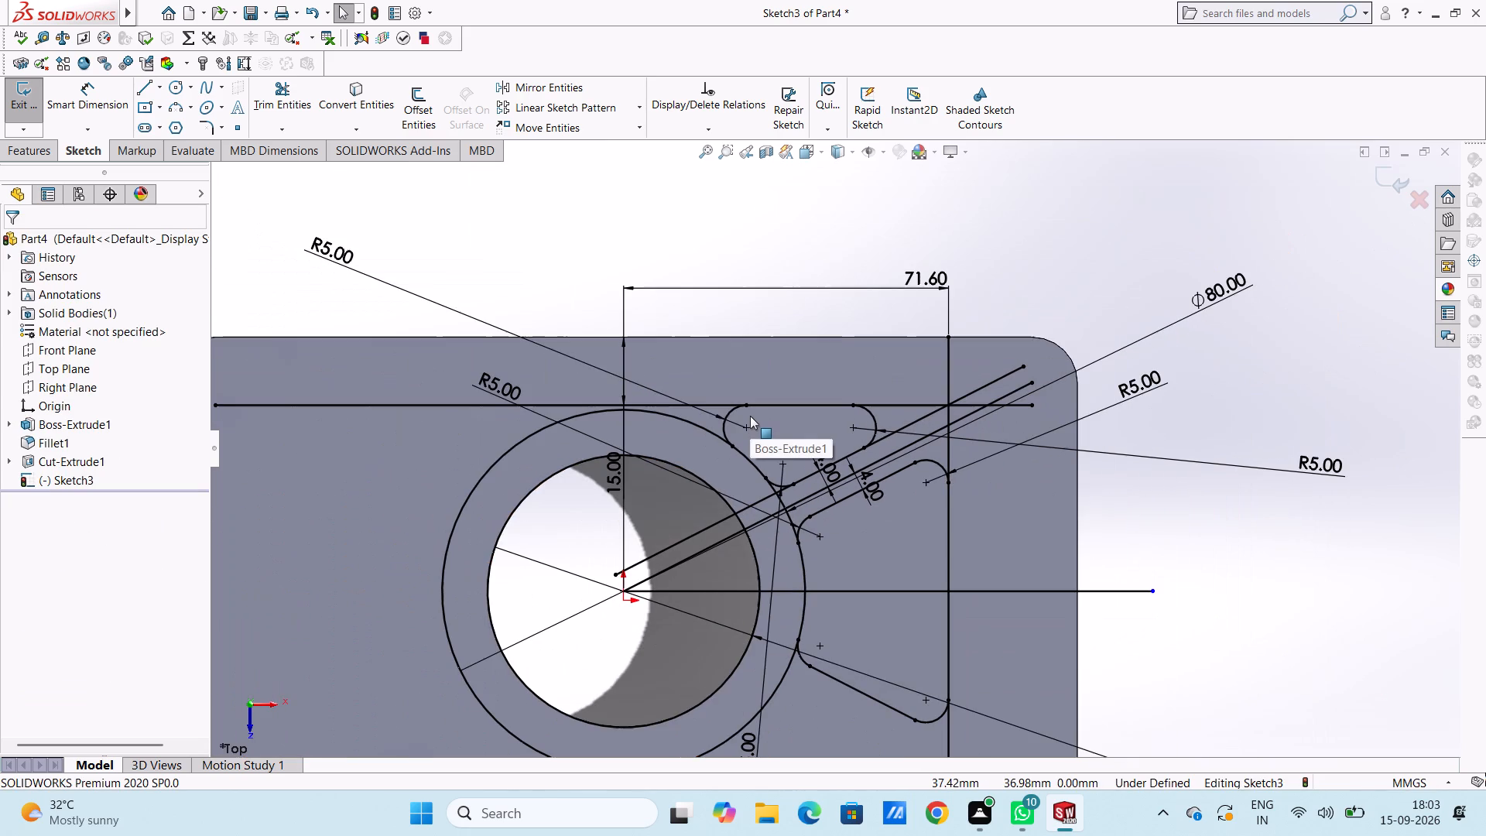
{"action": "left_click", "coordinate": [285, 86]}
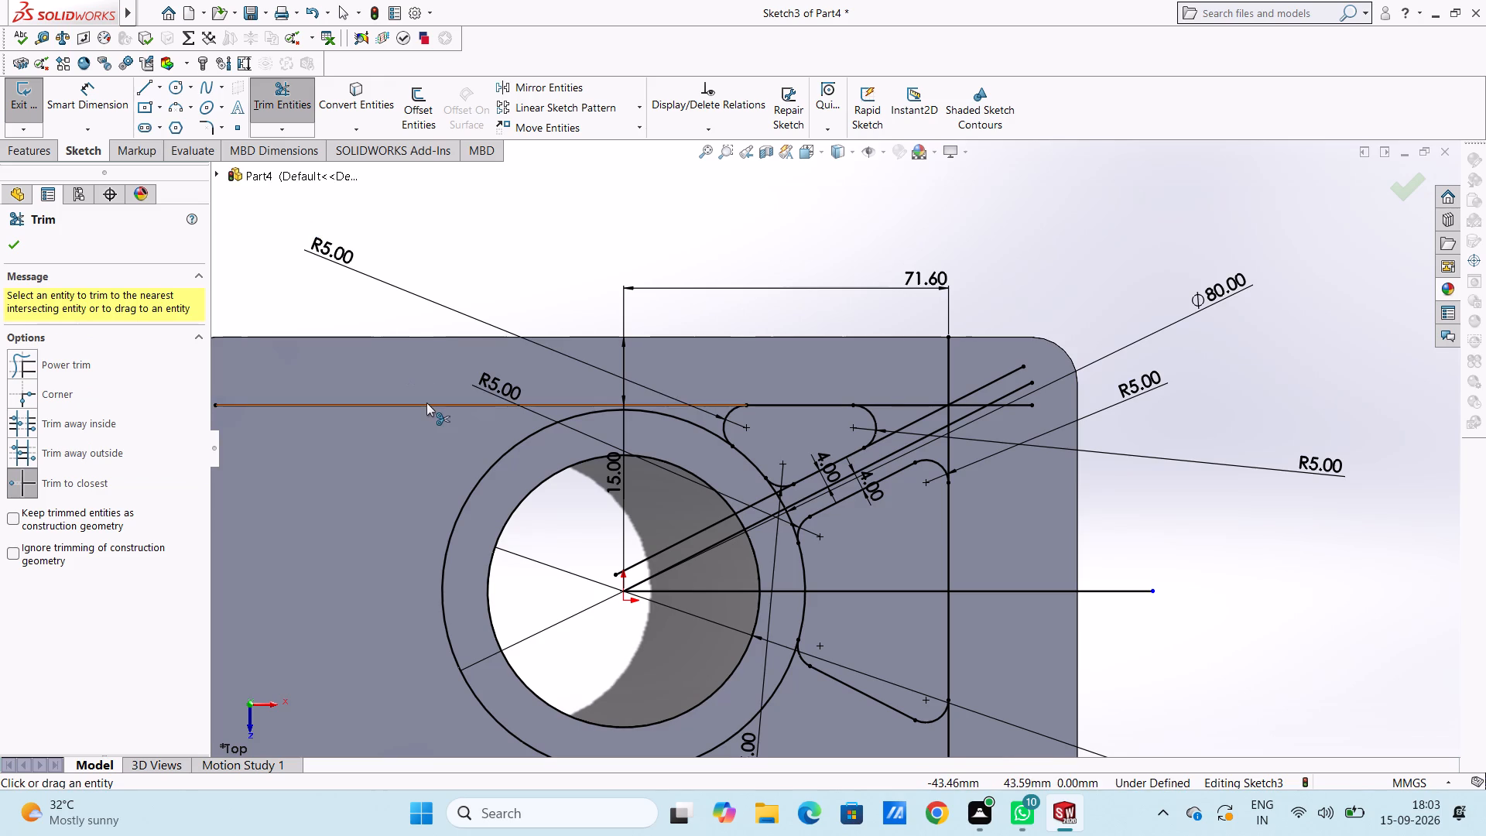
{"action": "left_click", "coordinate": [426, 403]}
{"action": "left_click", "coordinate": [882, 408]}
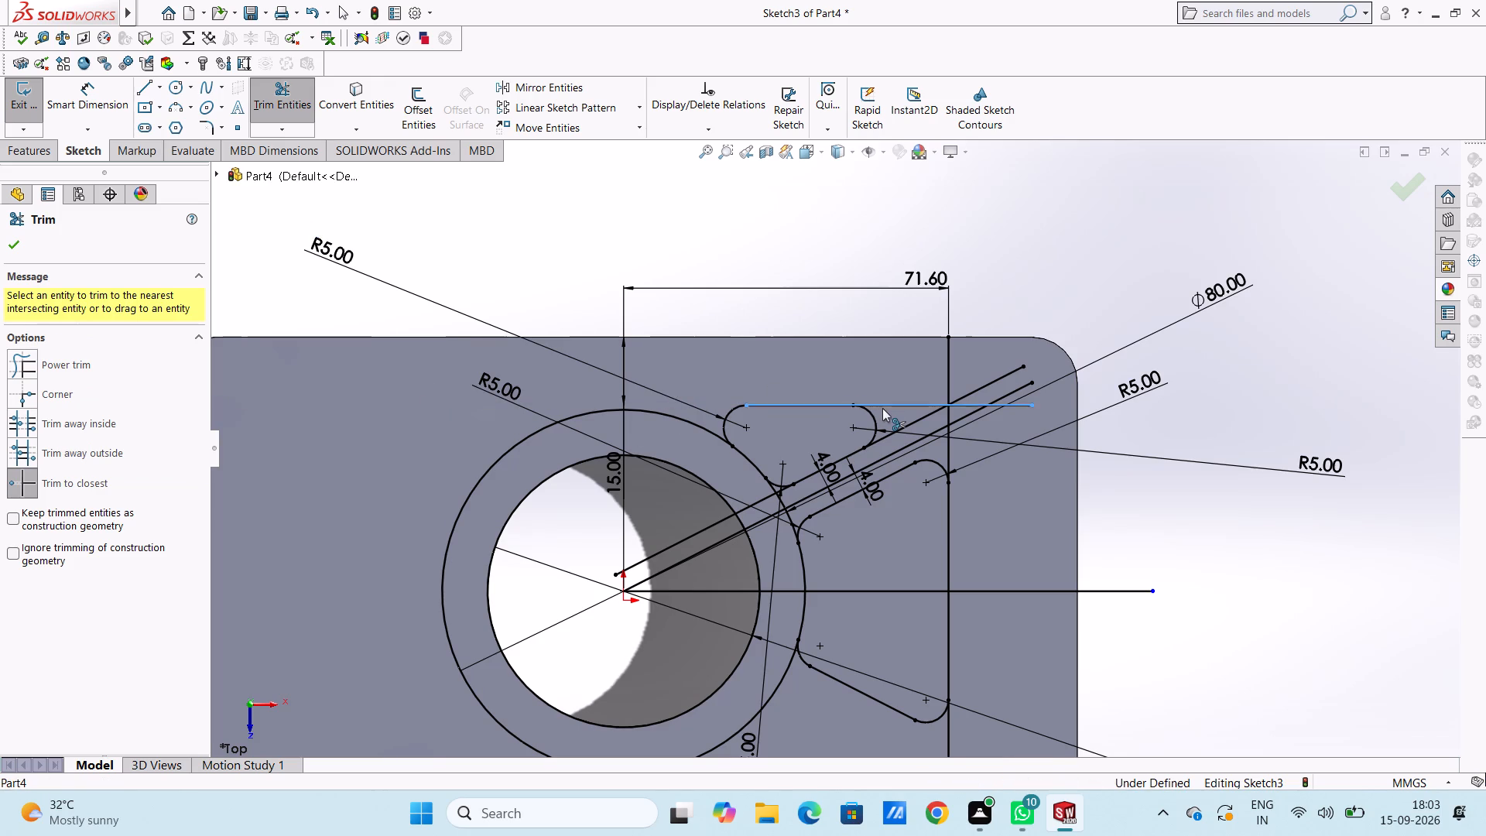
{"action": "left_click", "coordinate": [966, 407]}
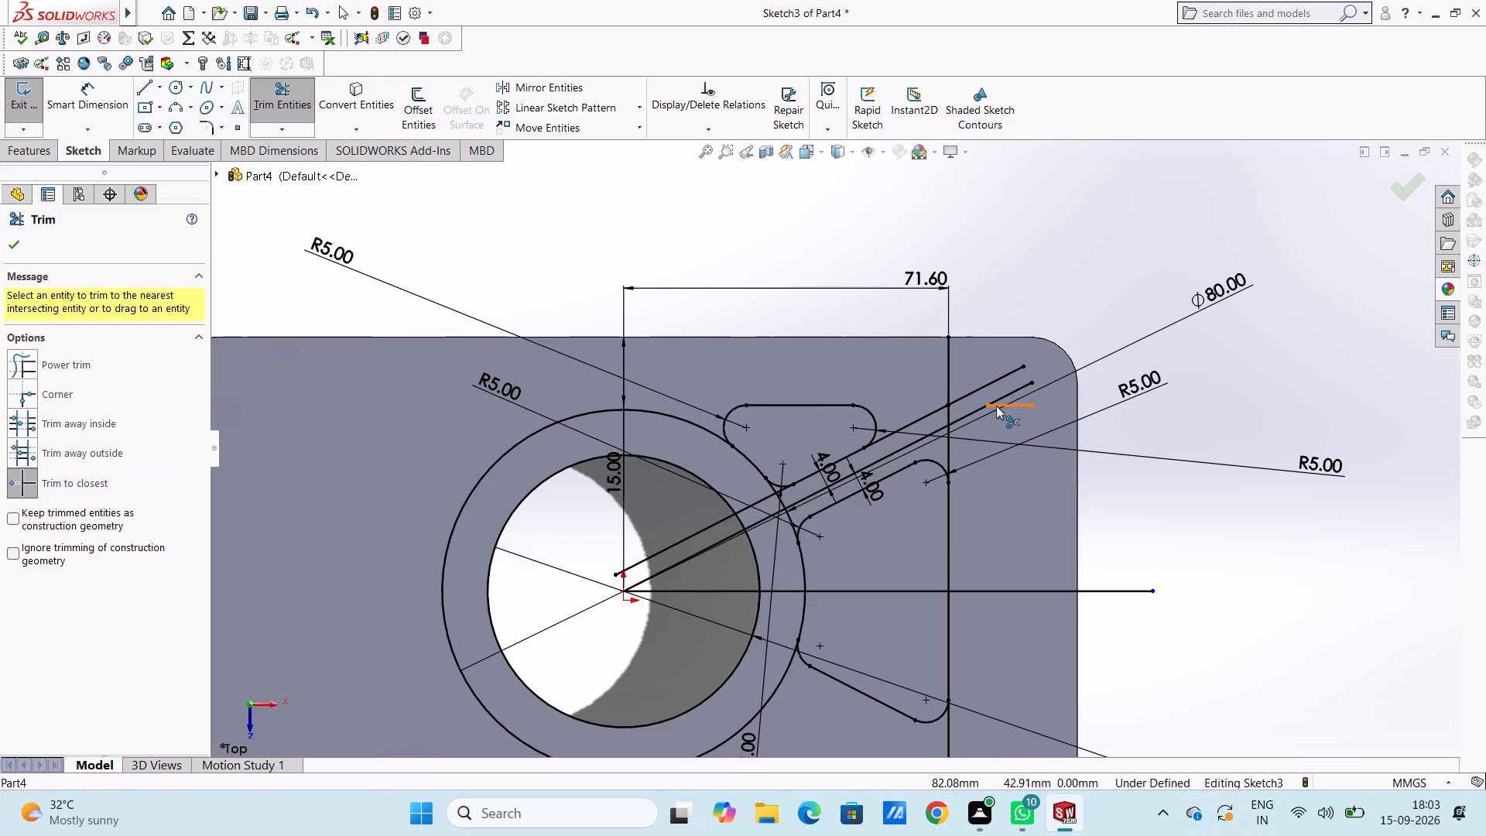
{"action": "left_click", "coordinate": [1000, 406]}
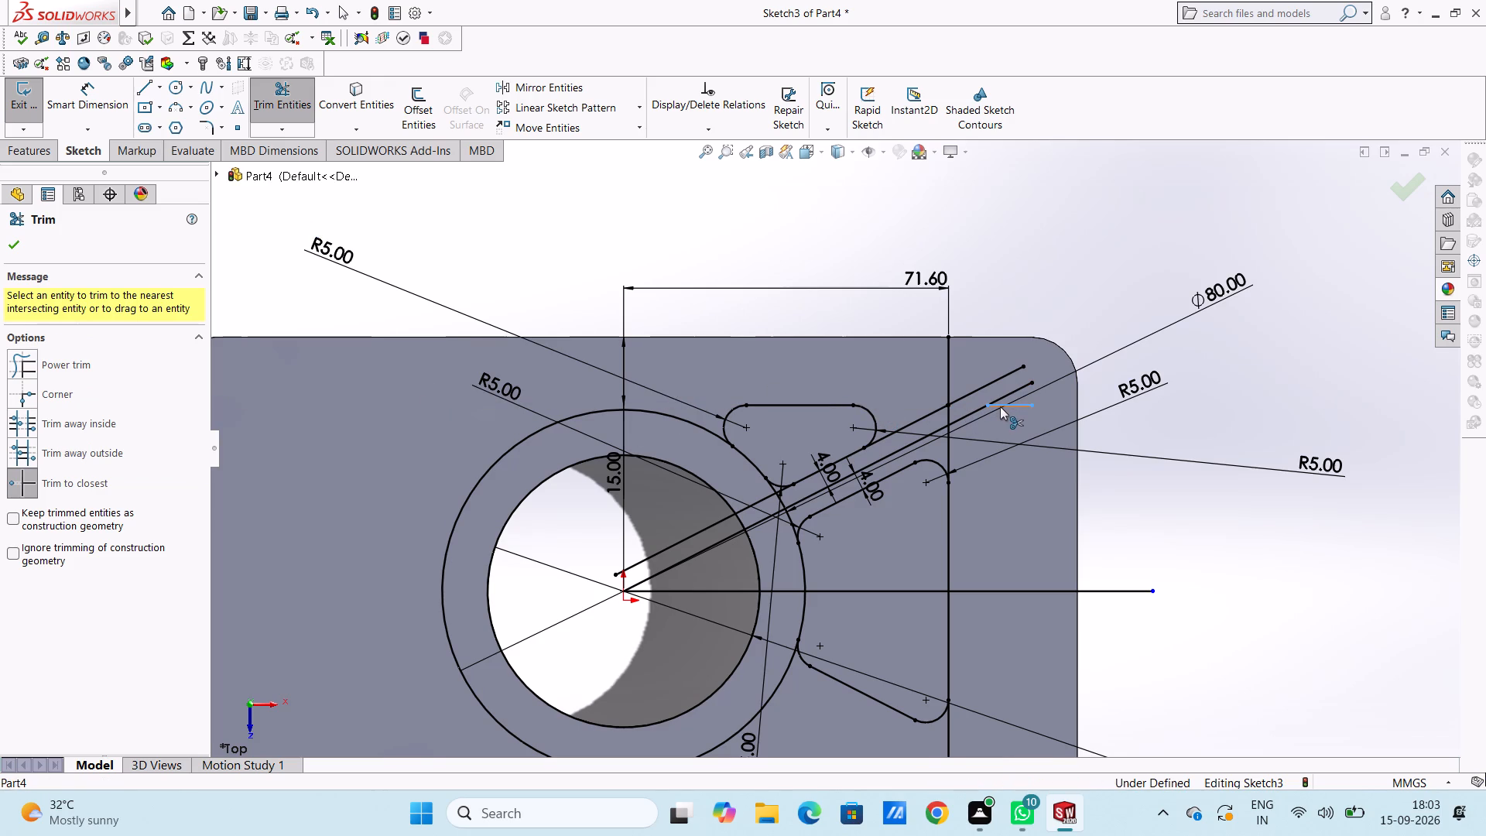
Trim the angled centre line beyond the vertical line, and trim the upper angled offset line to the segment between the upper profile's arcs.
{"action": "left_click", "coordinate": [1015, 390]}
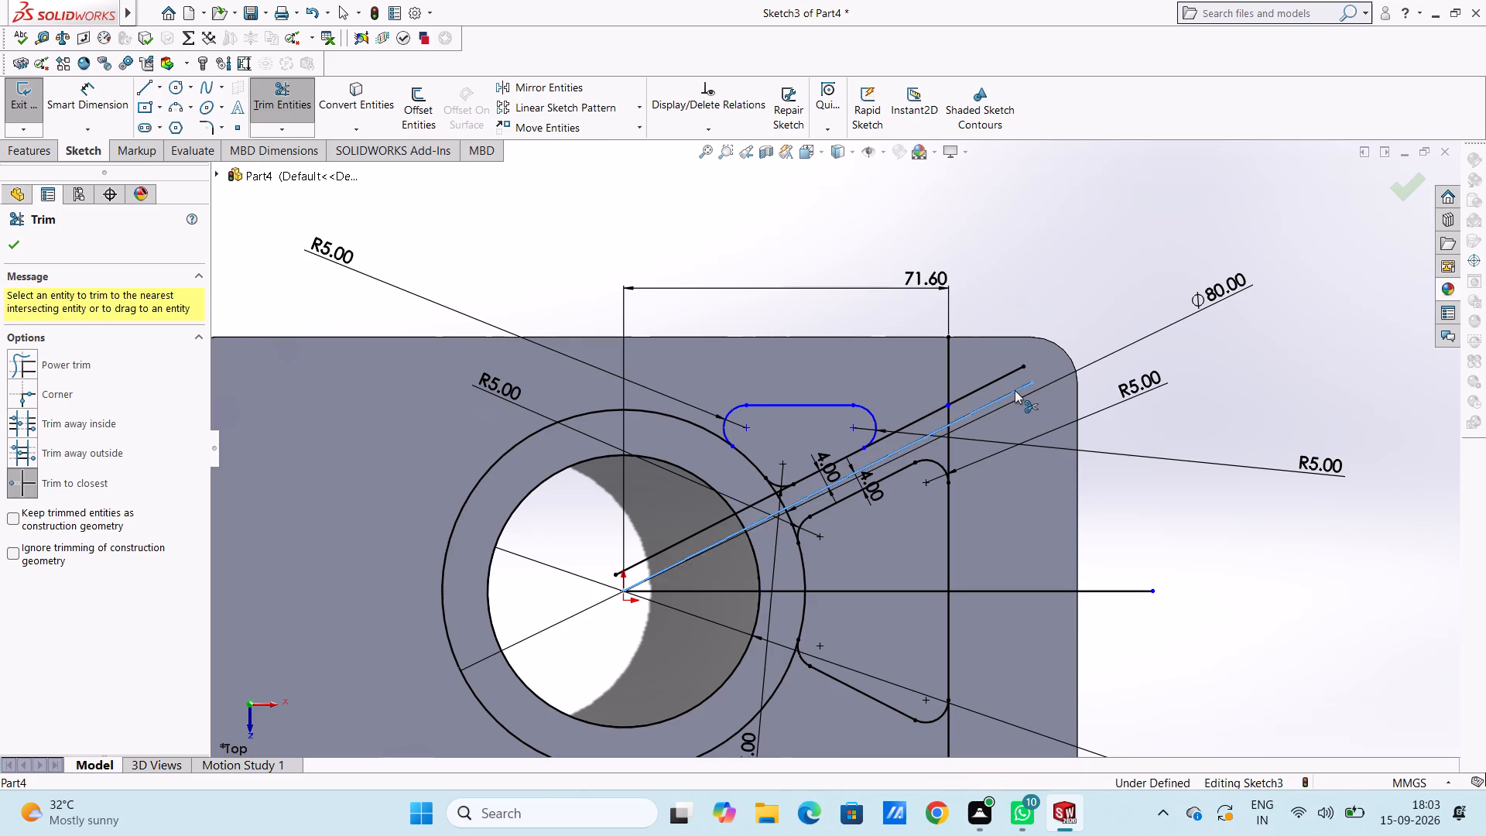
{"action": "left_click", "coordinate": [1010, 372]}
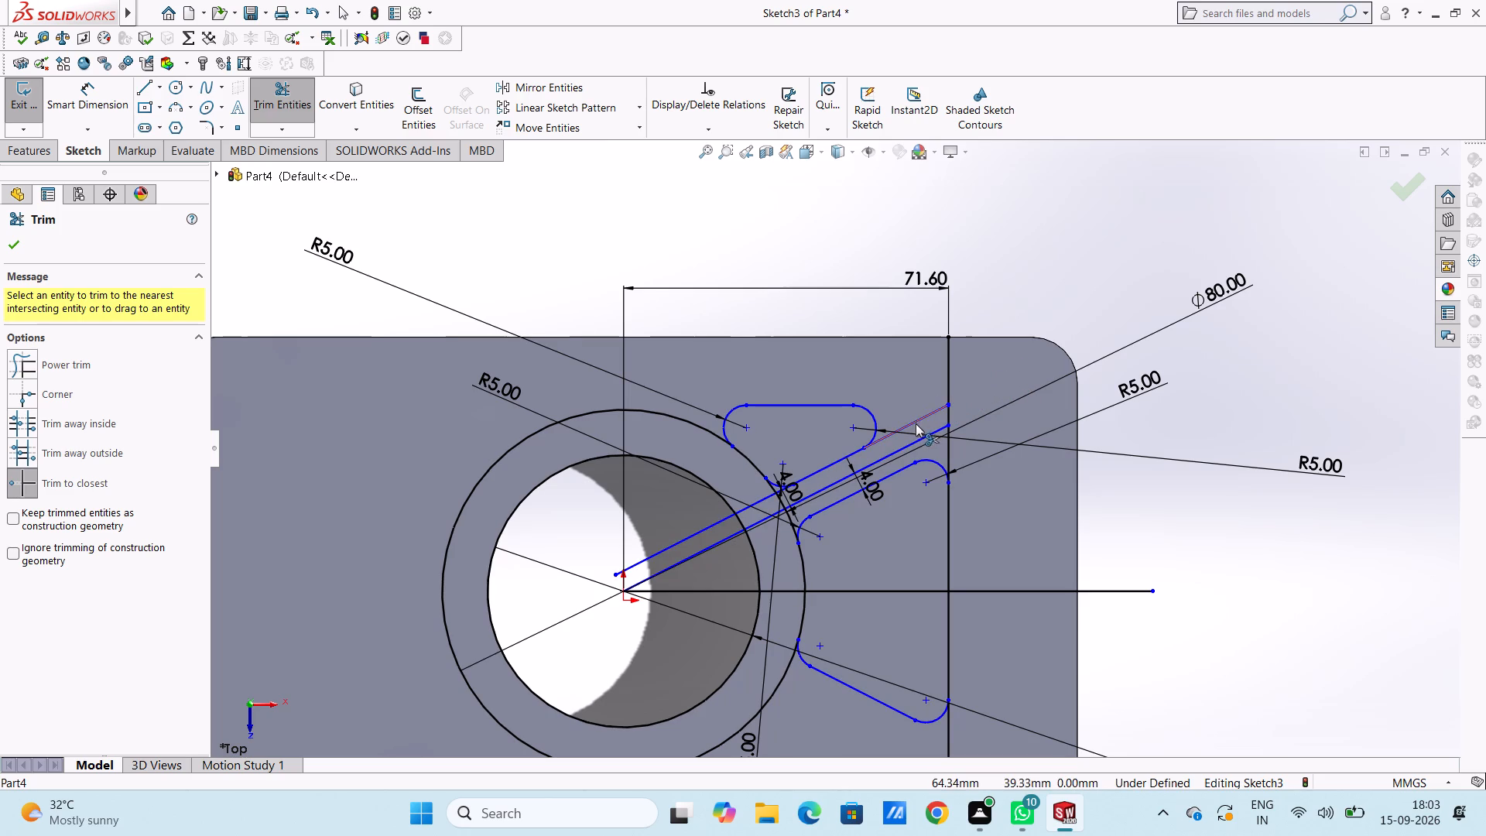
{"action": "left_click", "coordinate": [917, 419]}
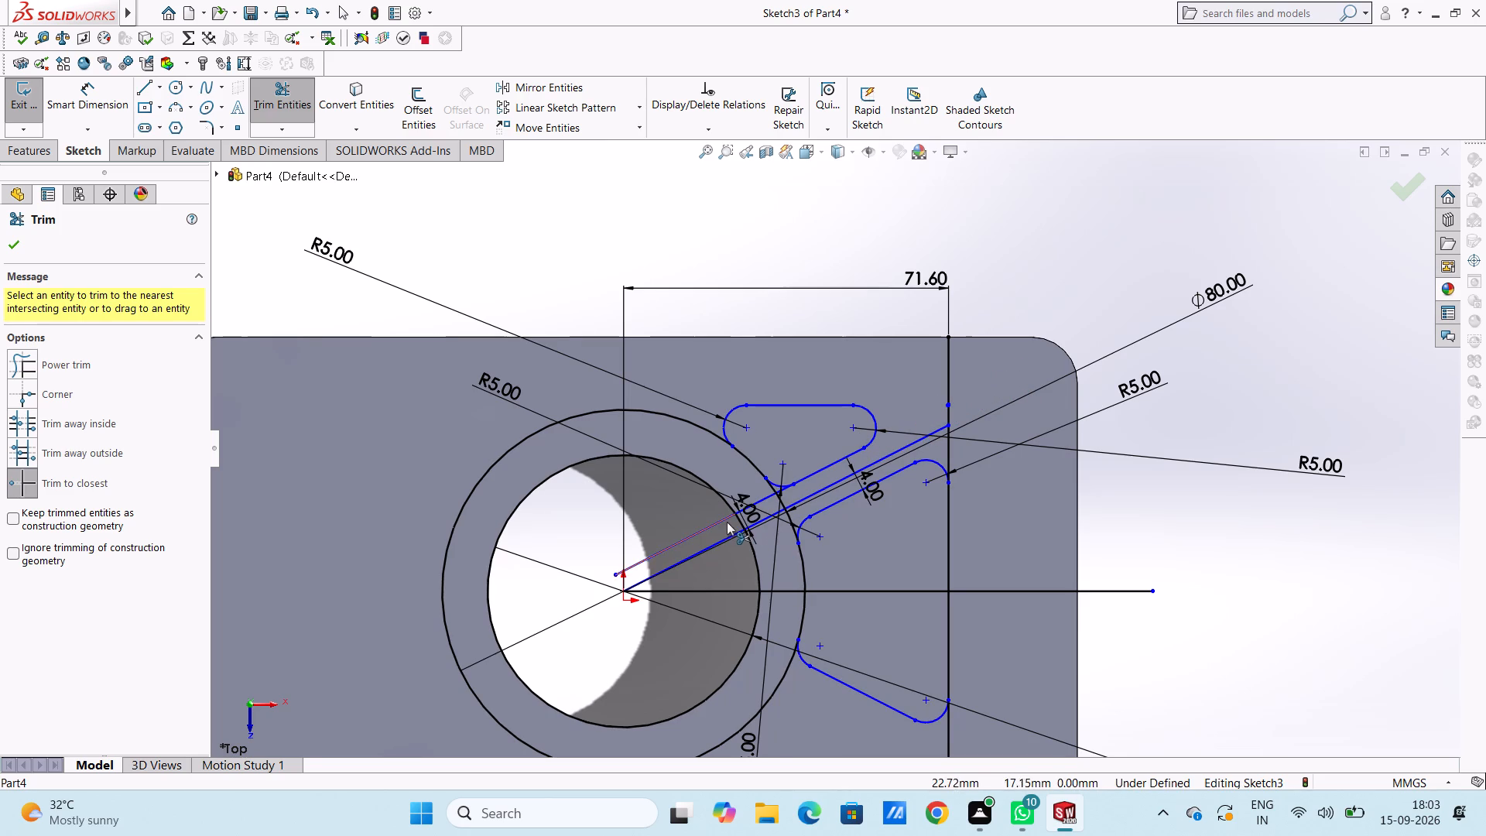
{"action": "scroll", "coordinate": [726, 522], "scroll_direction": "down", "scroll_amount": 3}
{"action": "left_click", "coordinate": [721, 513]}
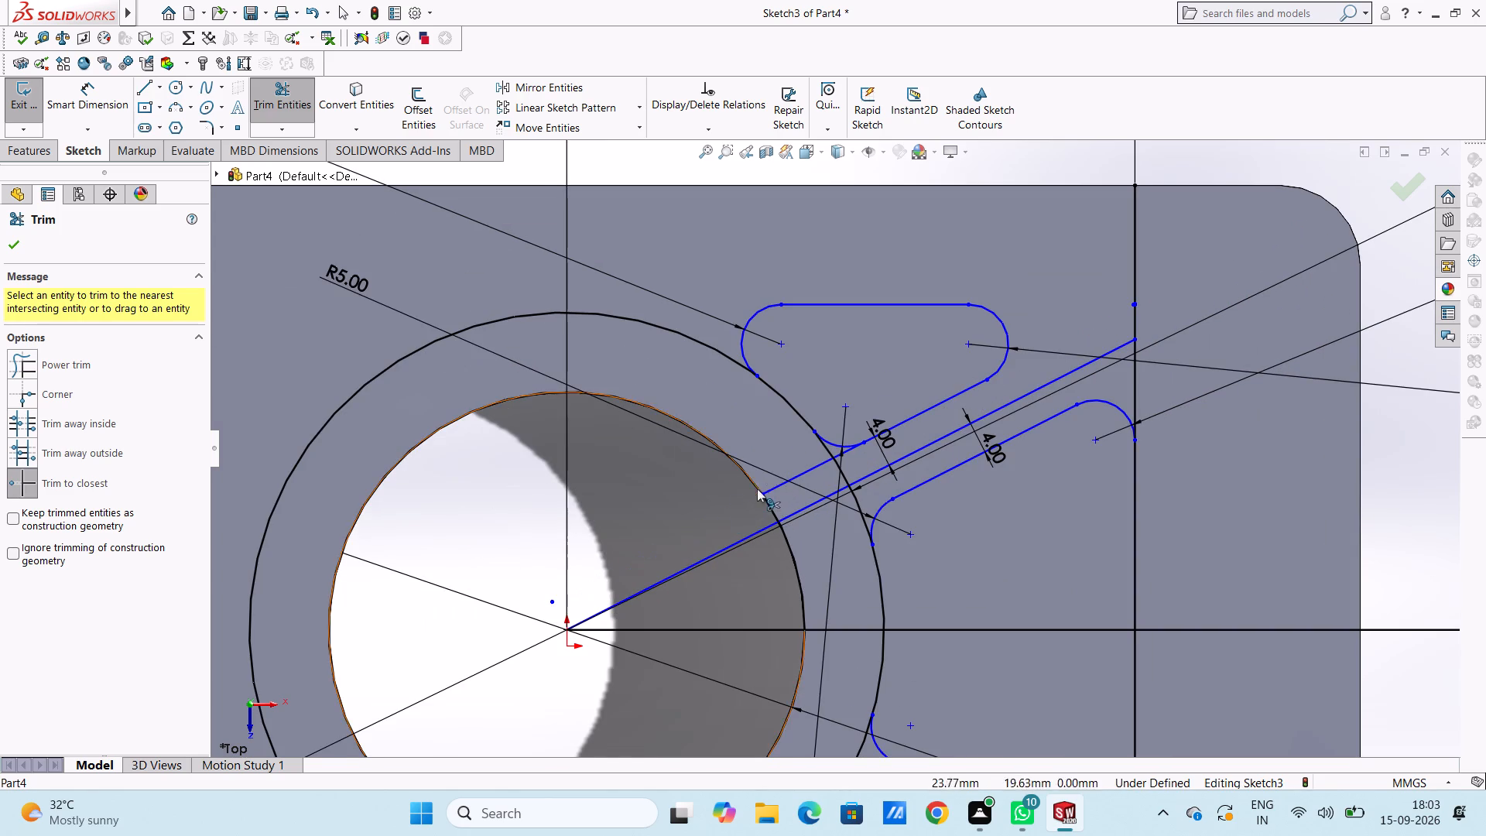
{"action": "left_click", "coordinate": [793, 476]}
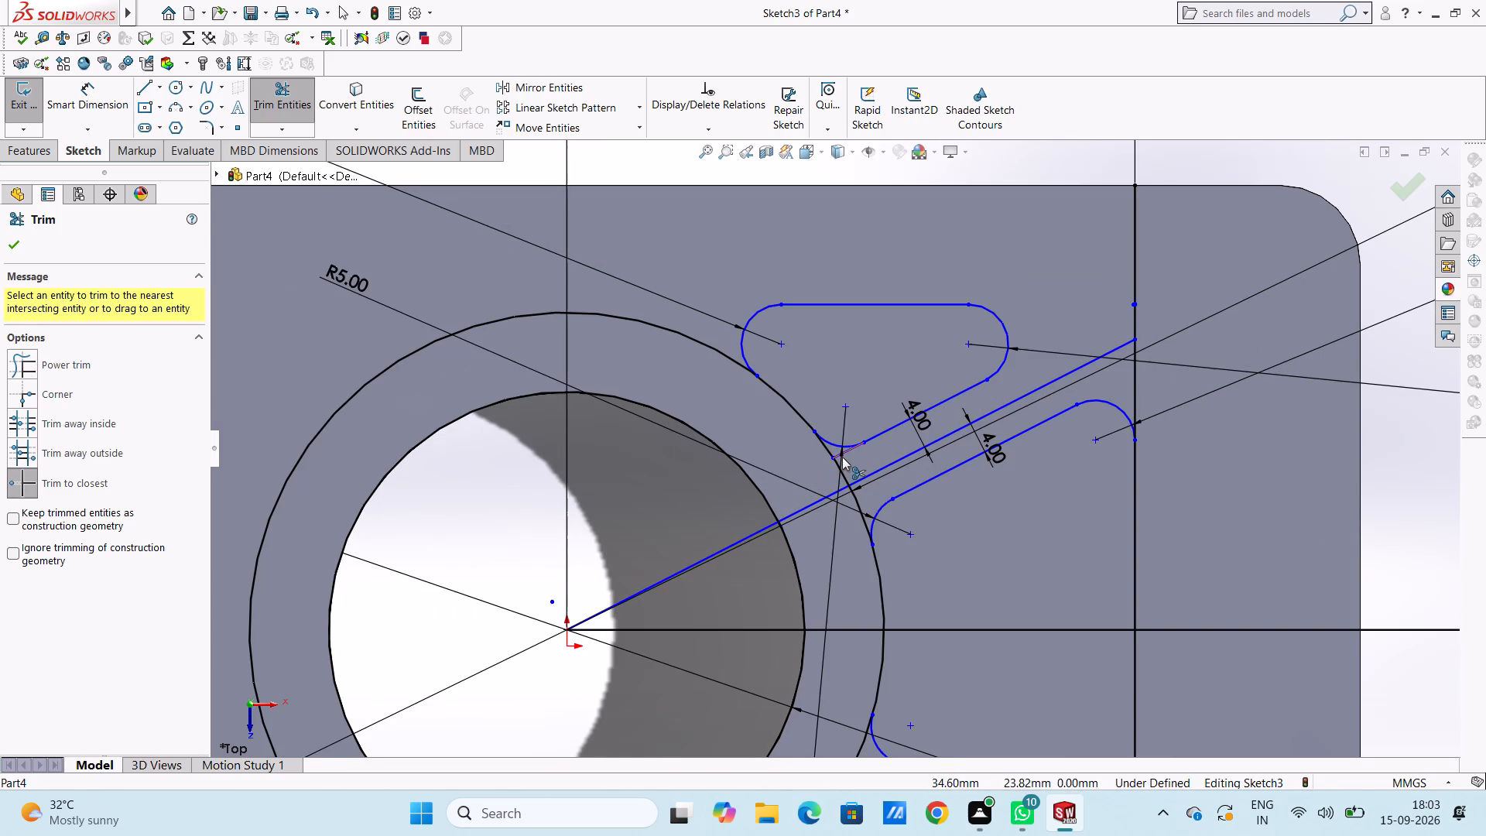
{"action": "left_click", "coordinate": [842, 457]}
Trim away the rest of the angled centre line between the origin and the vertical line.
{"action": "scroll", "coordinate": [794, 447], "scroll_direction": "down", "scroll_amount": 3}
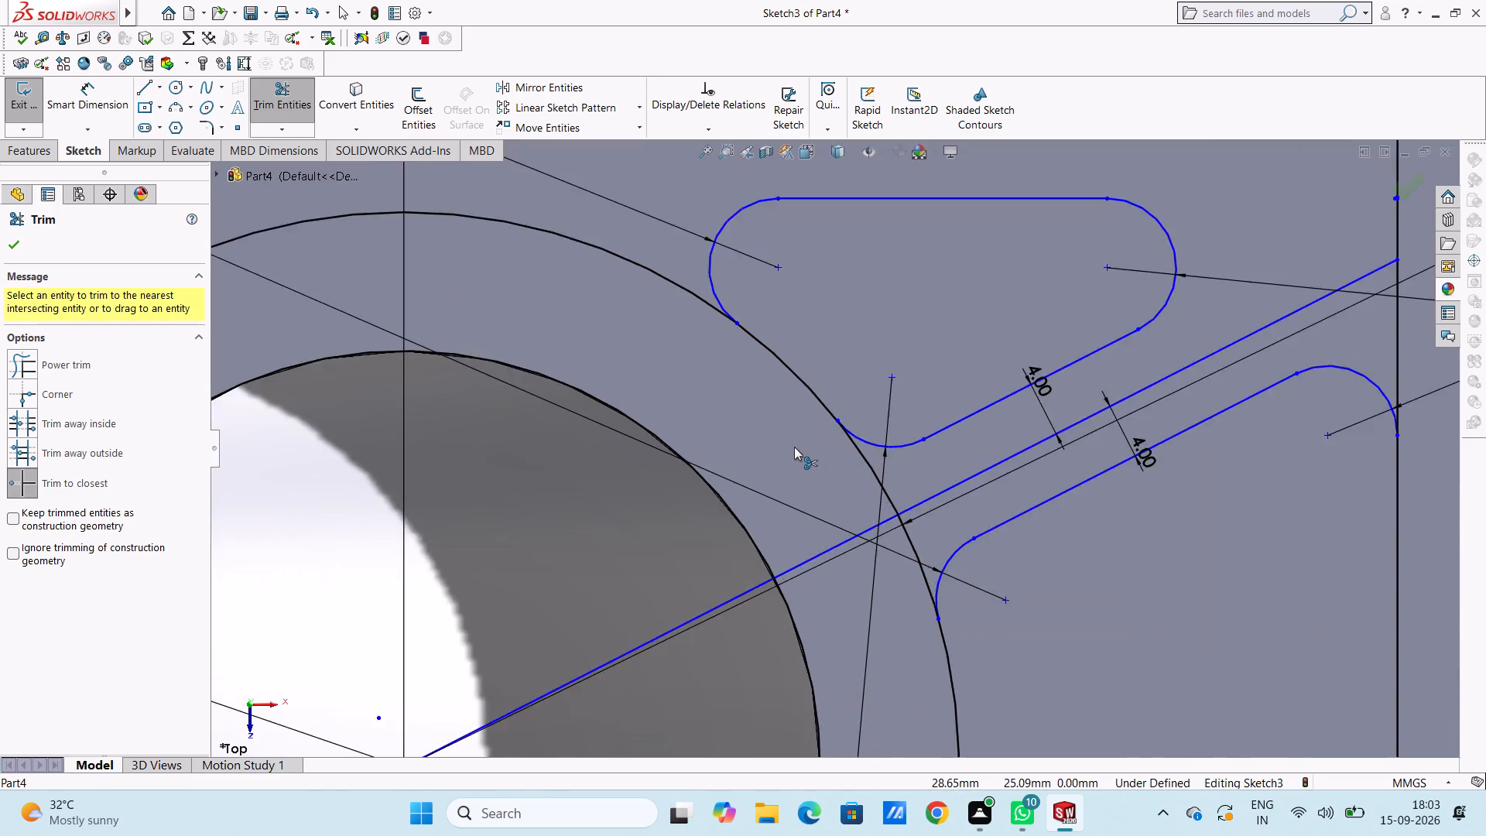
{"action": "scroll", "coordinate": [794, 447], "scroll_direction": "up", "scroll_amount": 7}
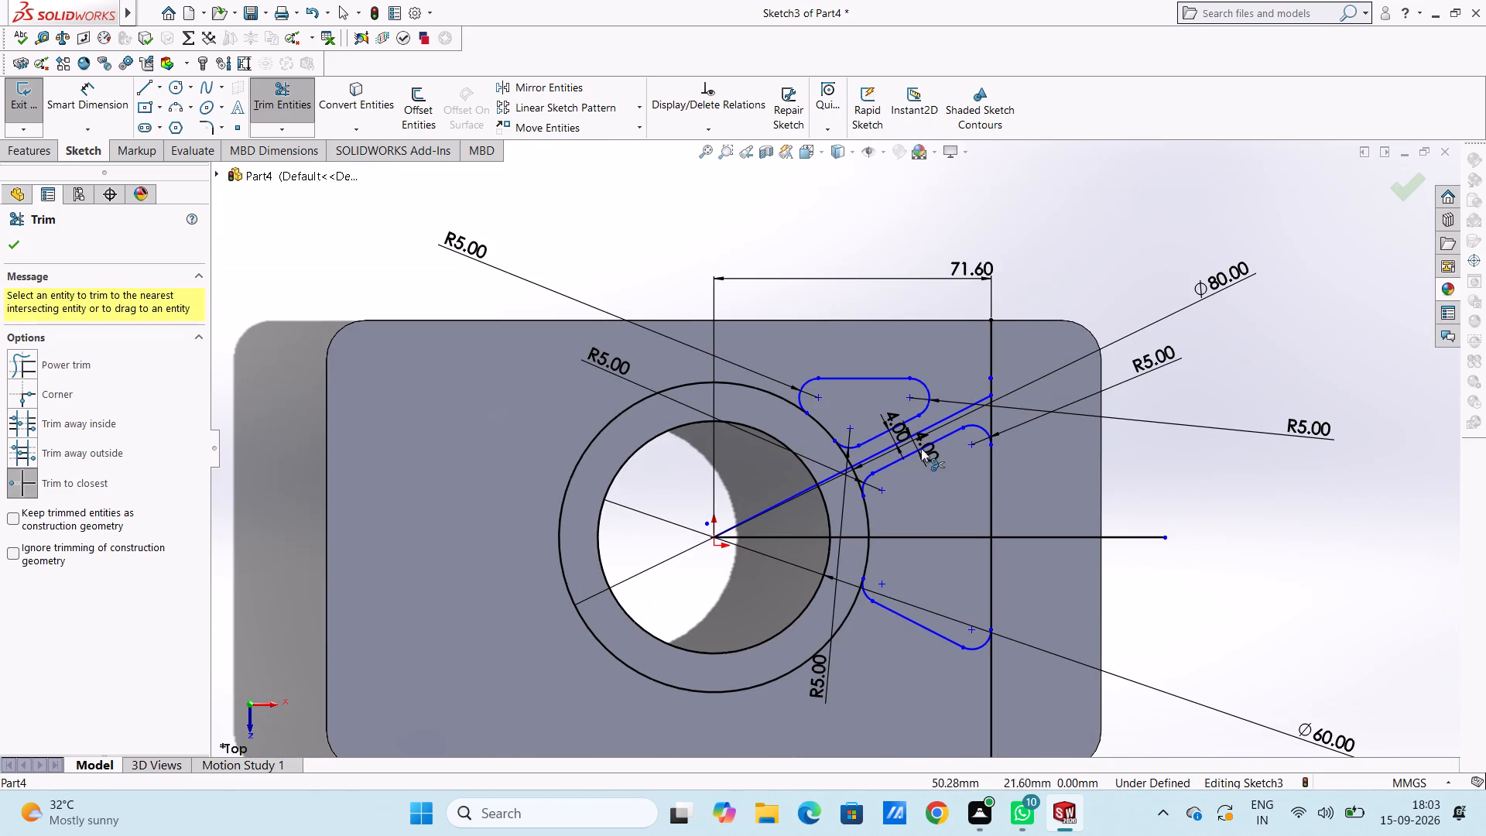
{"action": "left_click", "coordinate": [958, 407]}
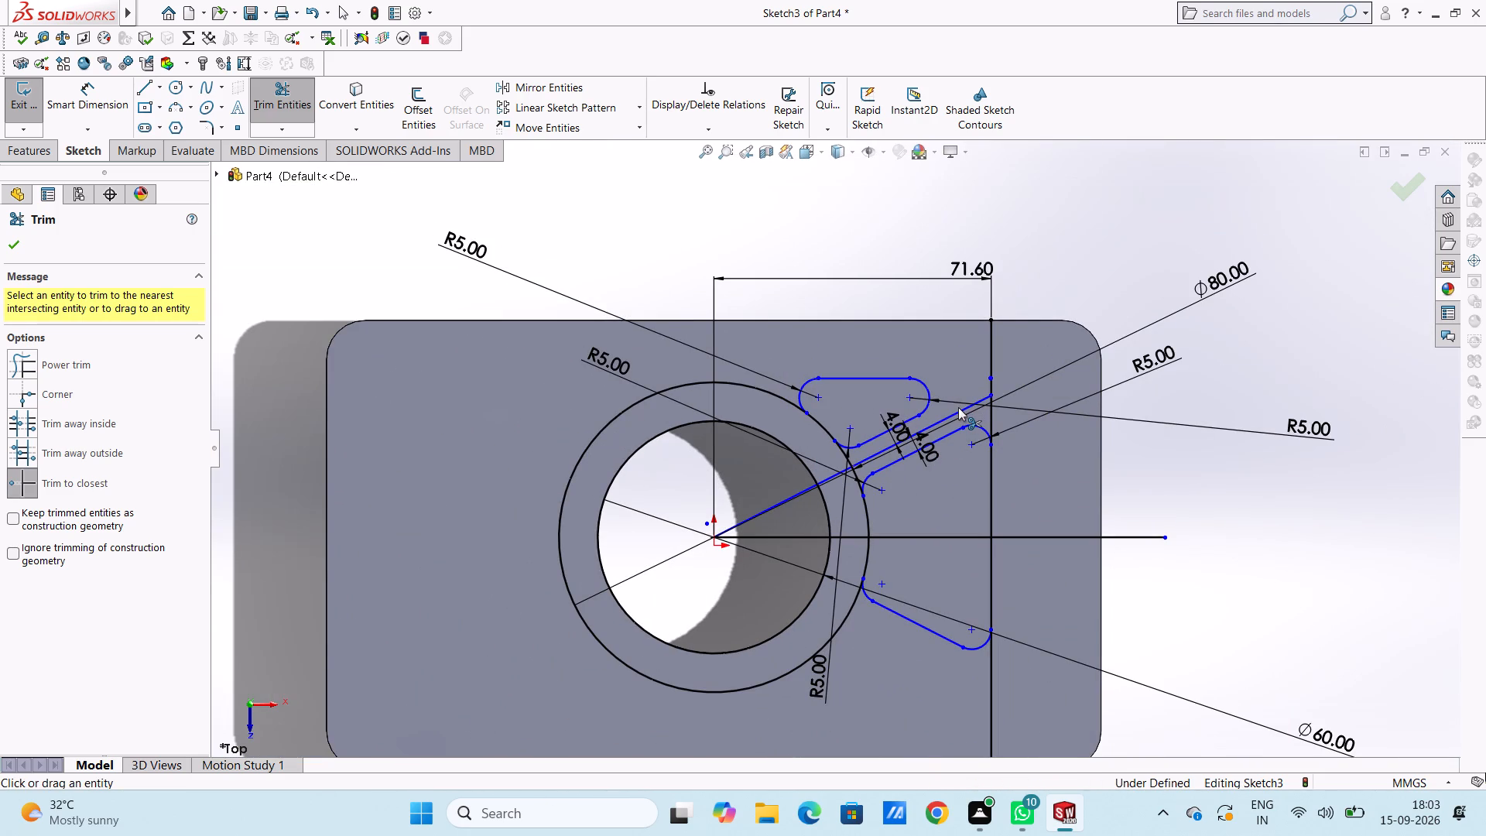
{"action": "left_click", "coordinate": [961, 412]}
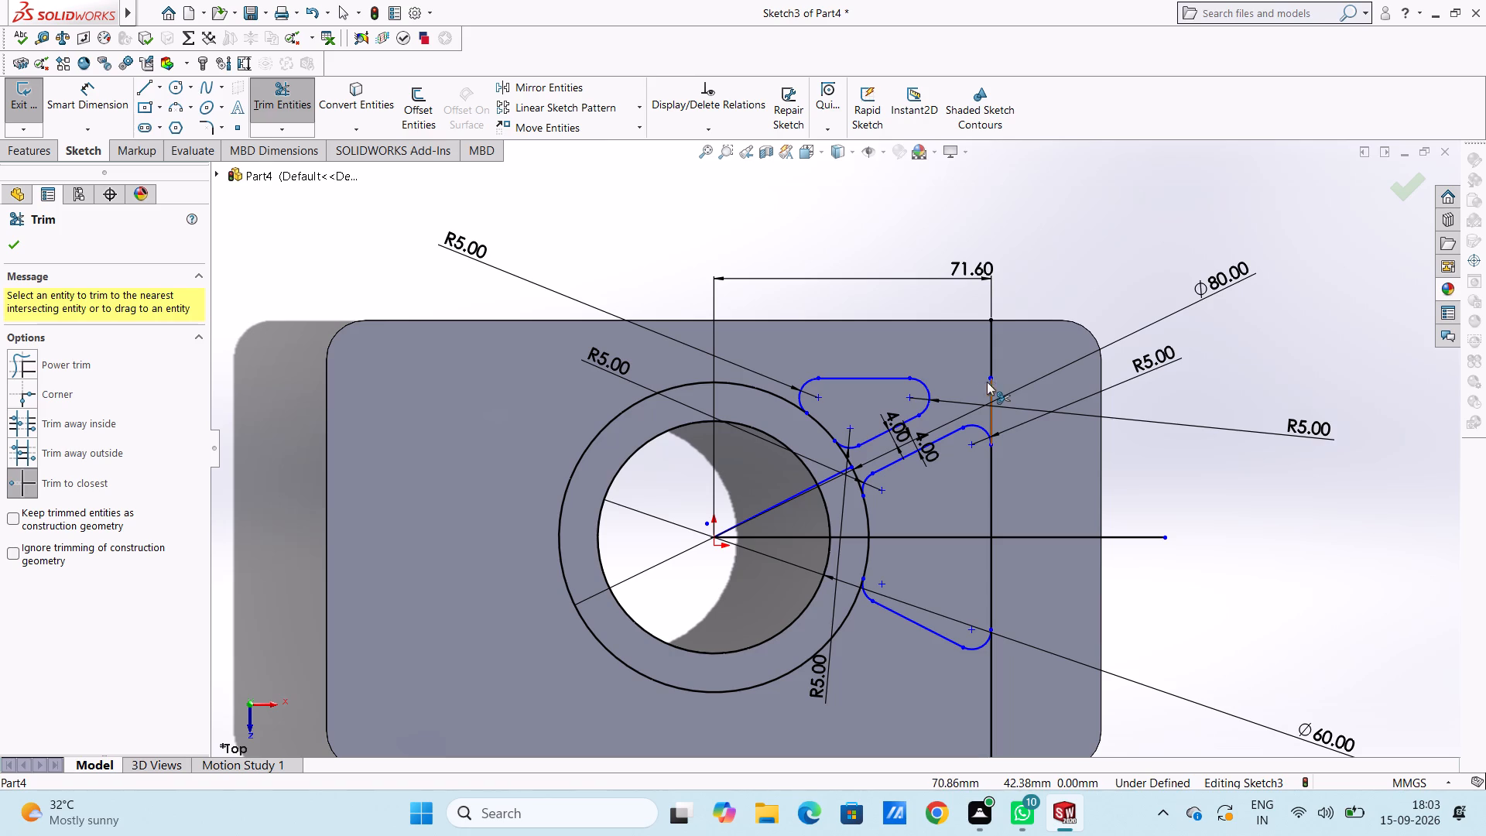
{"action": "left_click", "coordinate": [776, 502]}
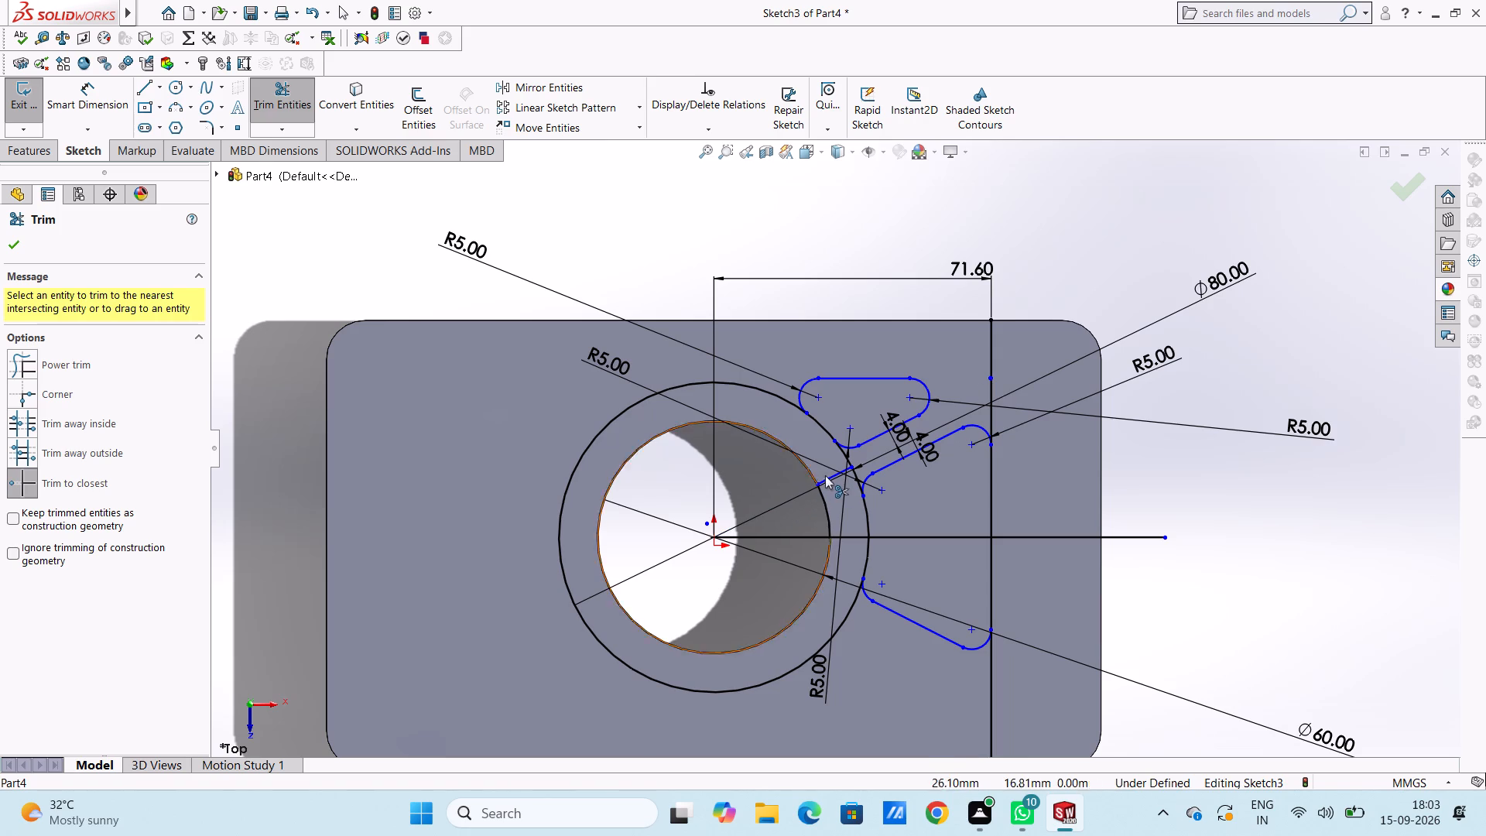
{"action": "left_click", "coordinate": [827, 475]}
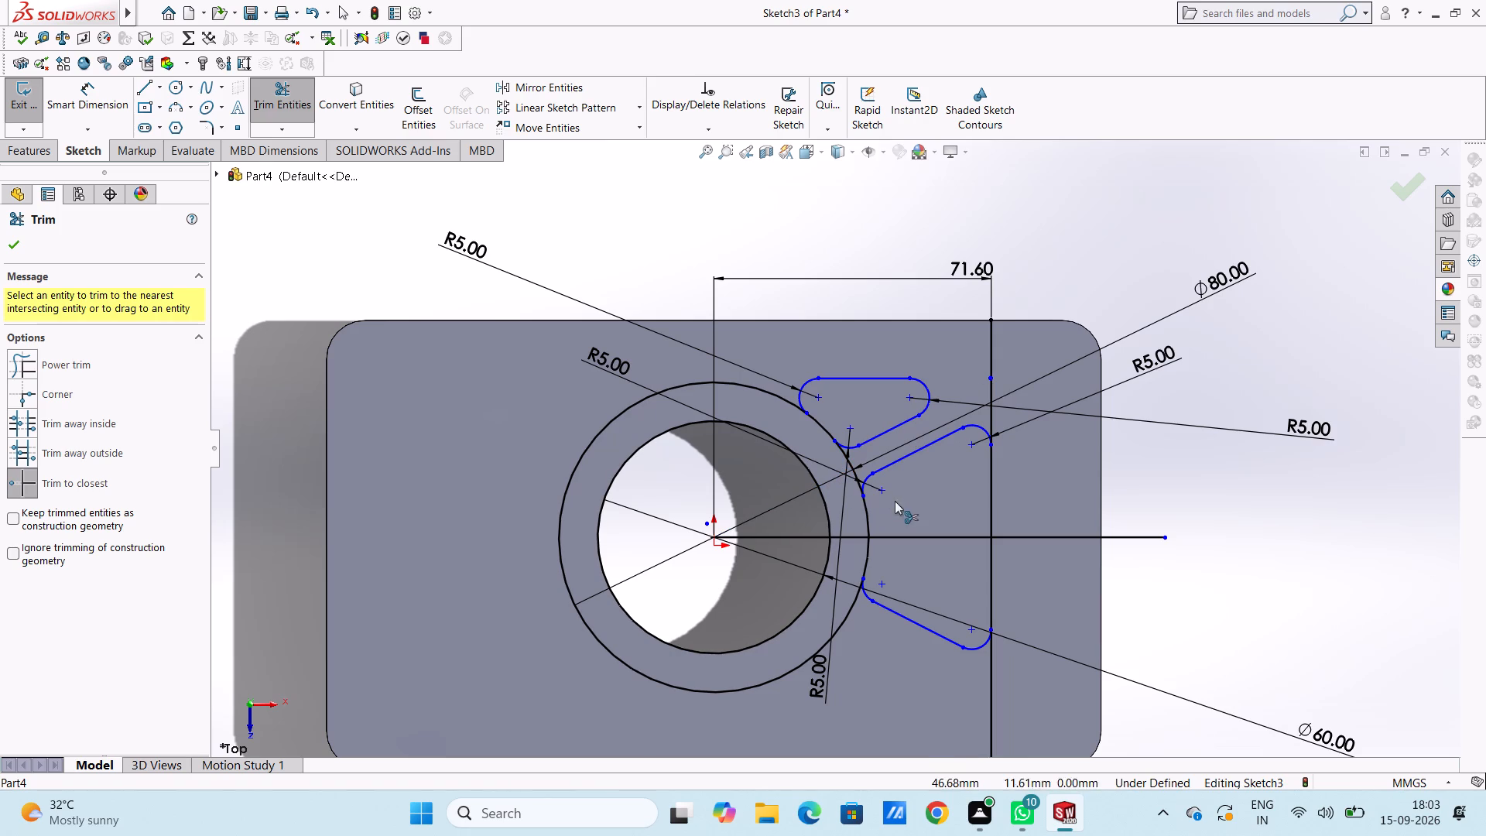
Trim the vertical line above and below the outer profile's arcs, and the horizontal centre line beyond the vertical line.
{"action": "left_click", "coordinate": [990, 346]}
{"action": "left_click", "coordinate": [990, 397]}
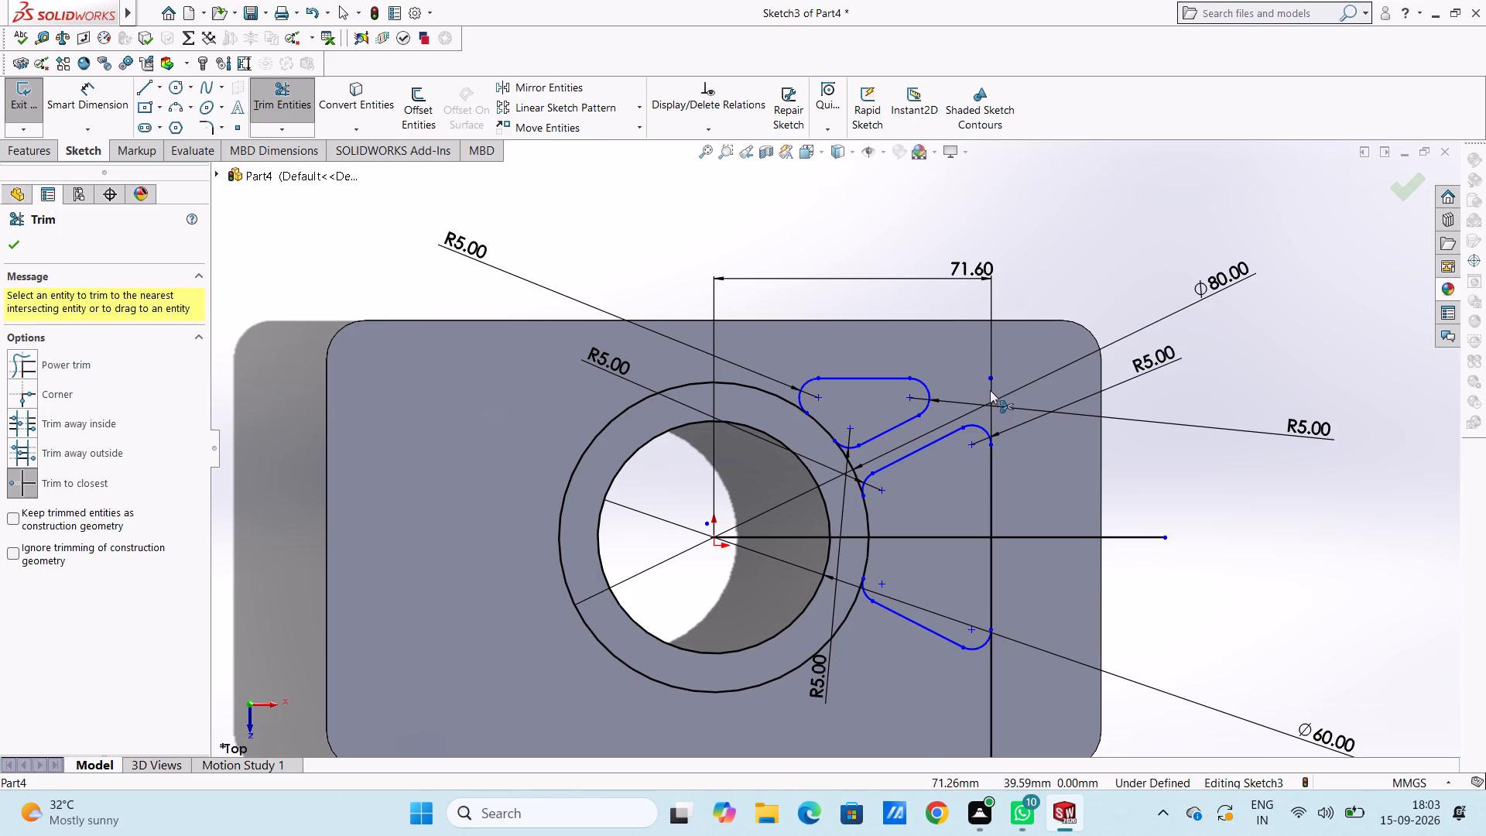
{"action": "left_click", "coordinate": [991, 383]}
{"action": "left_click", "coordinate": [991, 379]}
{"action": "left_click", "coordinate": [991, 375]}
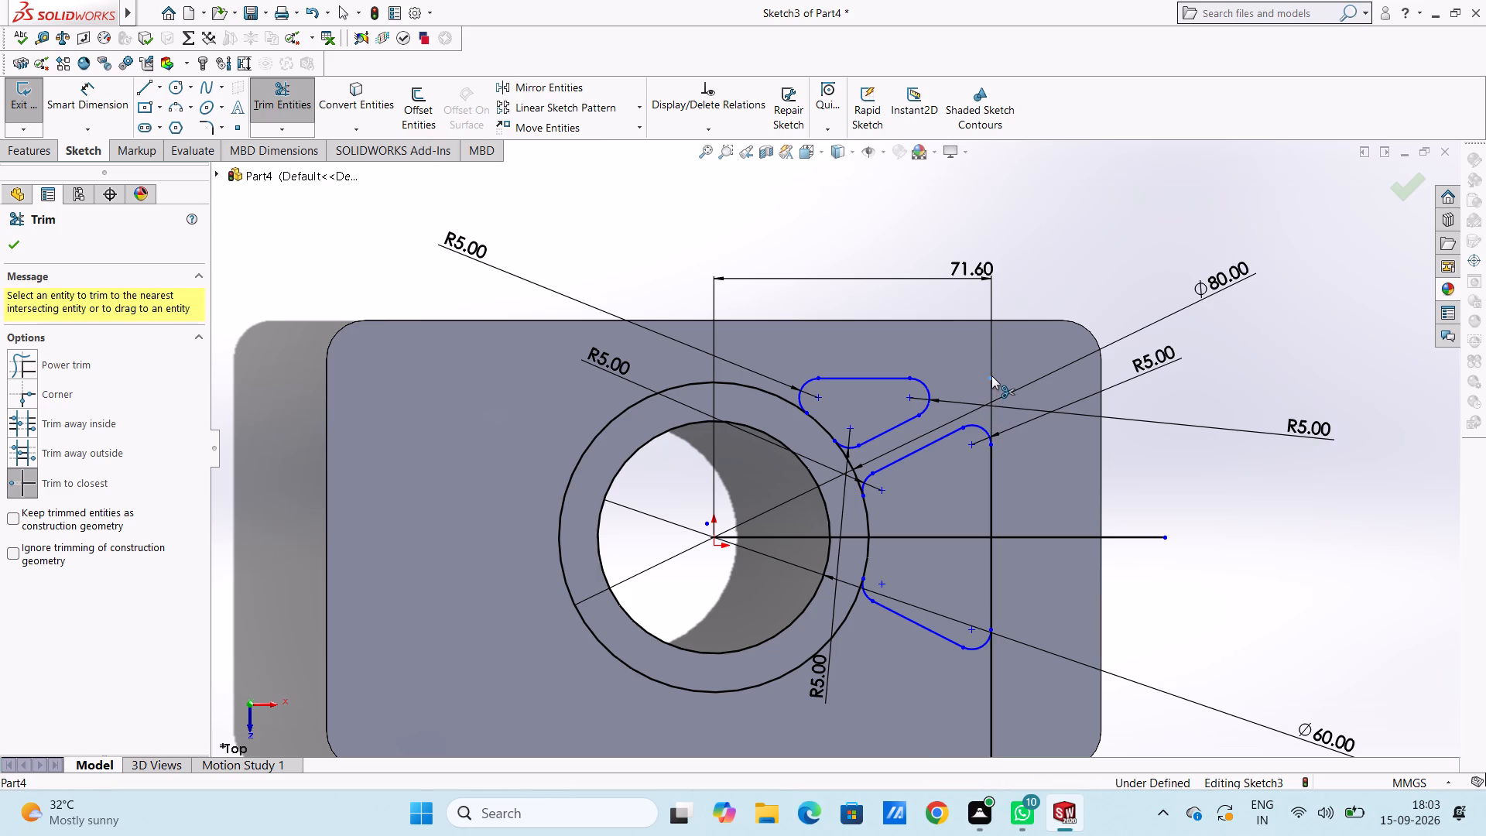
{"action": "left_click", "coordinate": [991, 376]}
{"action": "left_click", "coordinate": [991, 377]}
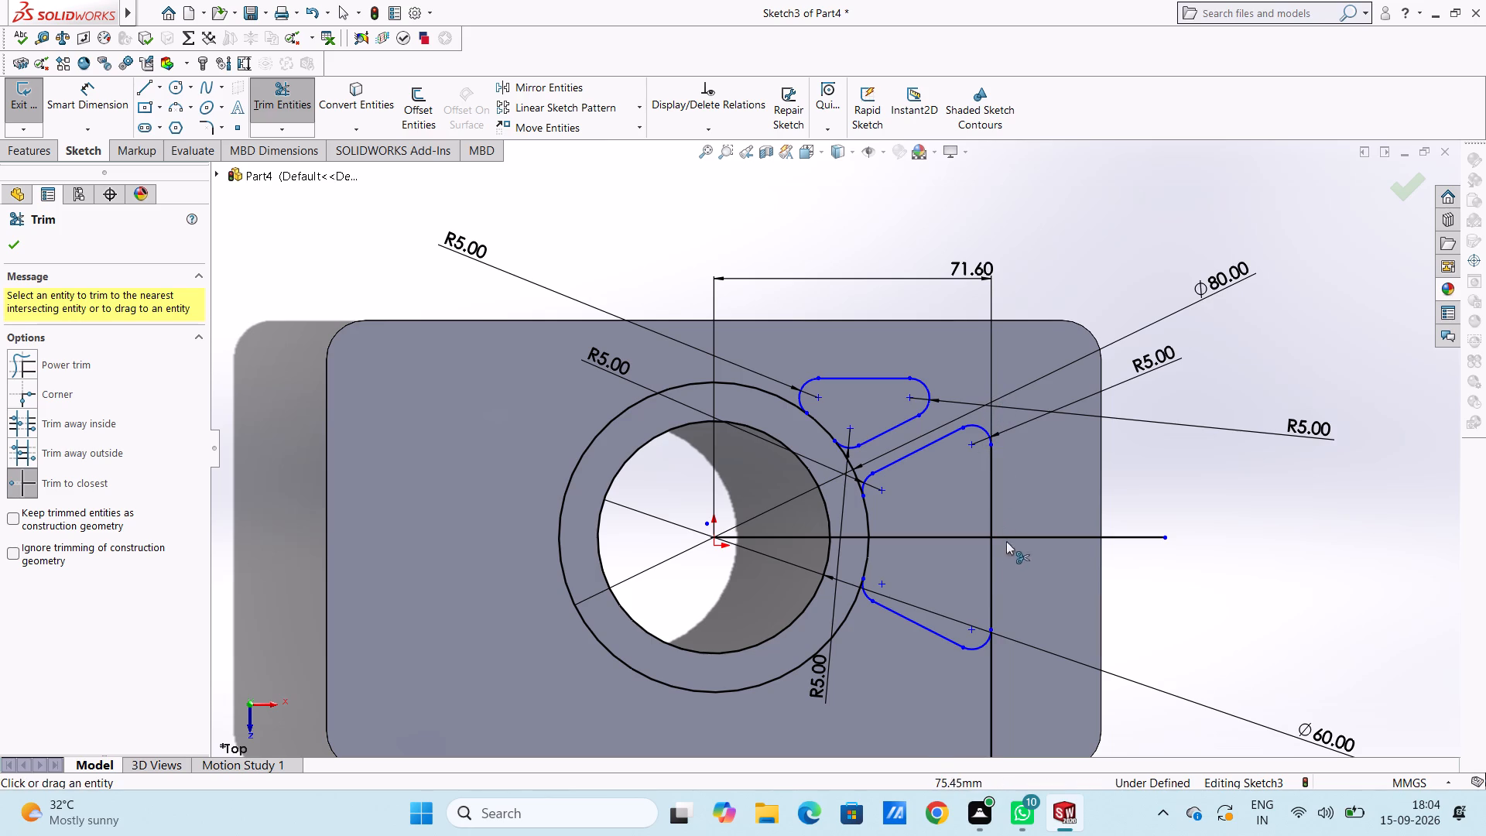
{"action": "scroll", "coordinate": [990, 576], "scroll_direction": "down", "scroll_amount": 3}
{"action": "scroll", "coordinate": [991, 576], "scroll_direction": "up", "scroll_amount": 4}
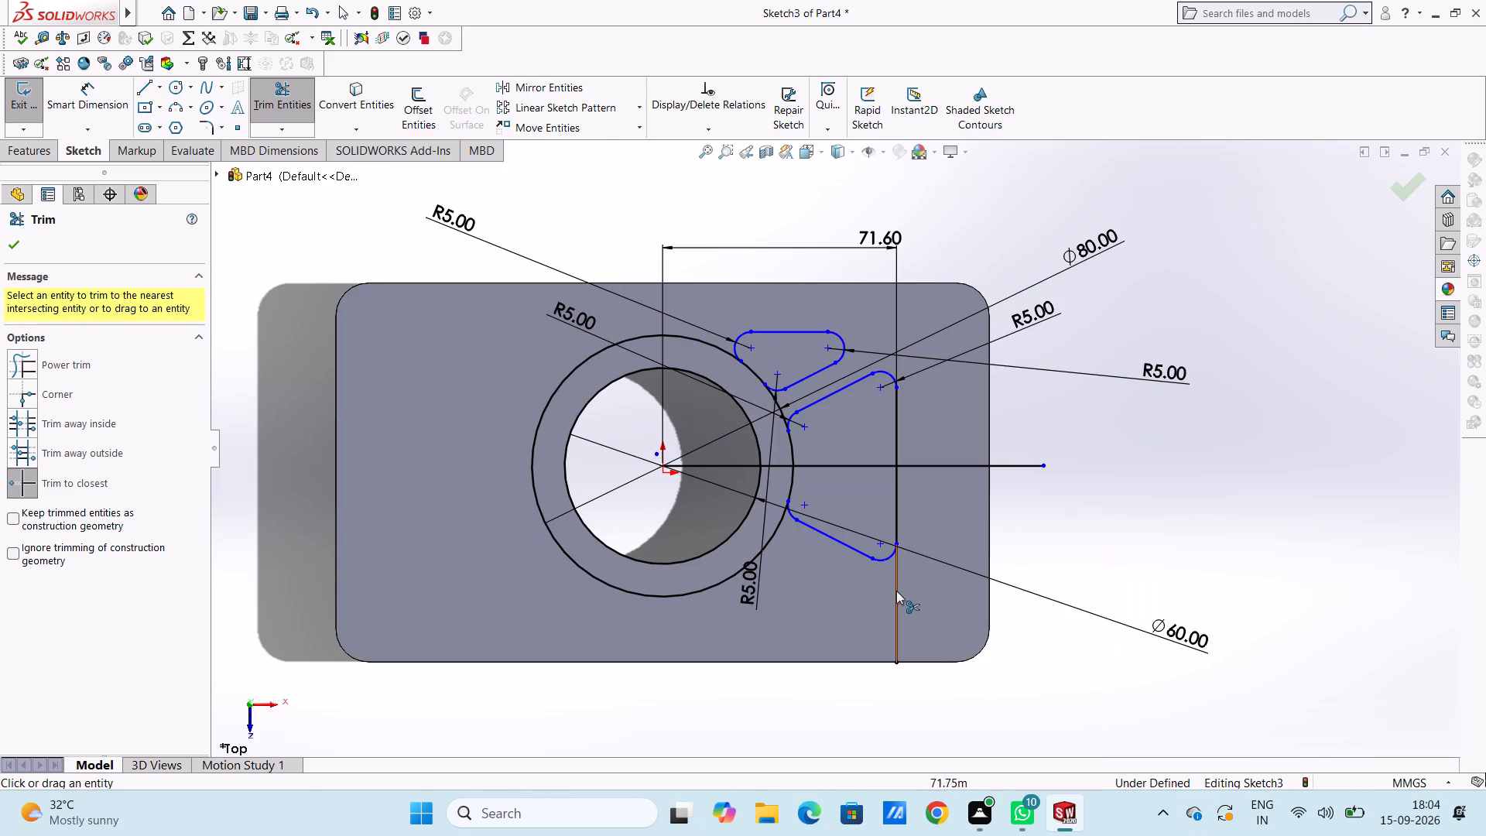
{"action": "left_click", "coordinate": [896, 591]}
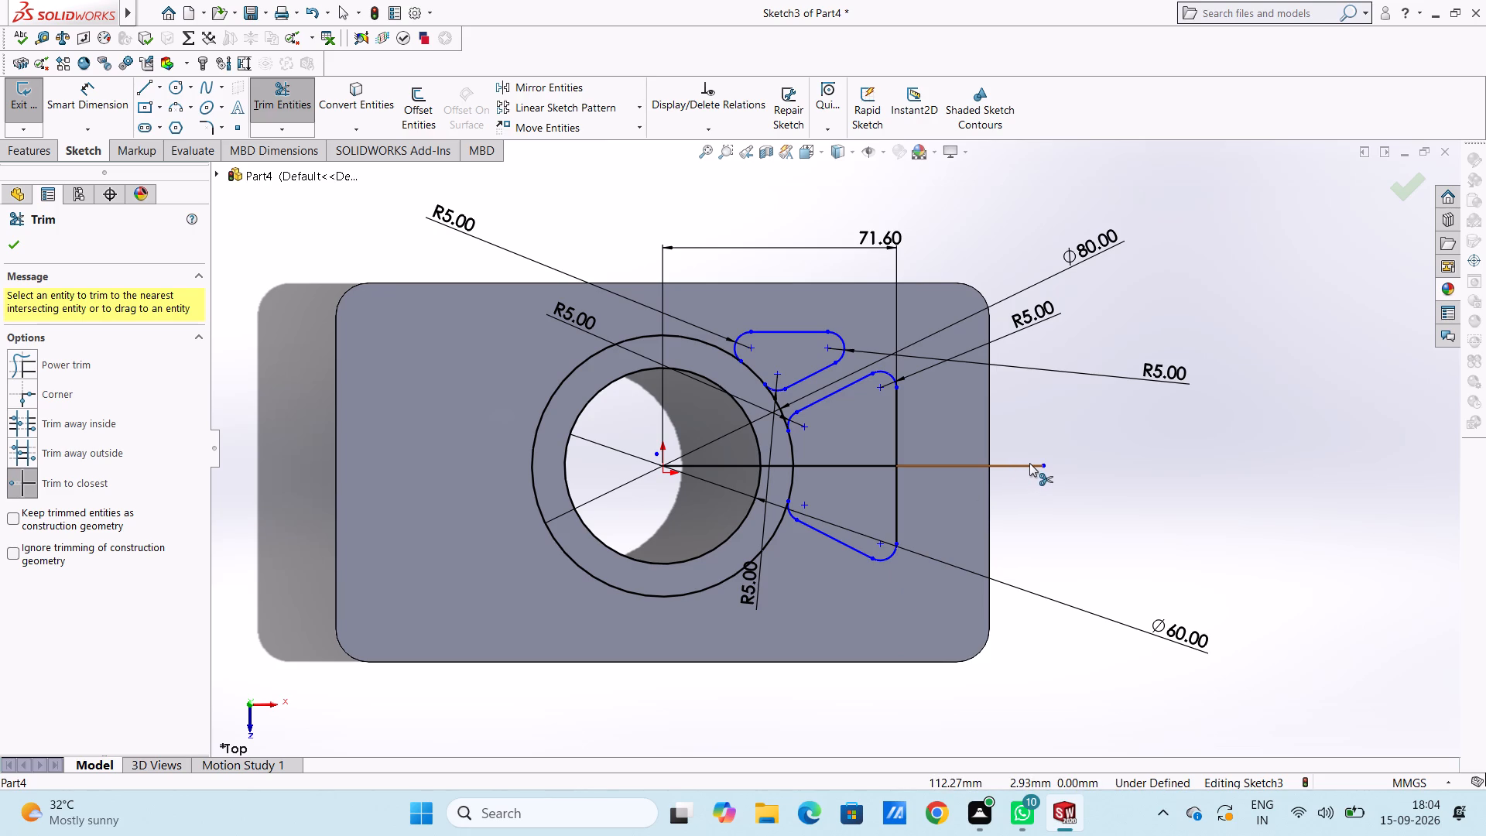
{"action": "left_click", "coordinate": [1029, 463]}
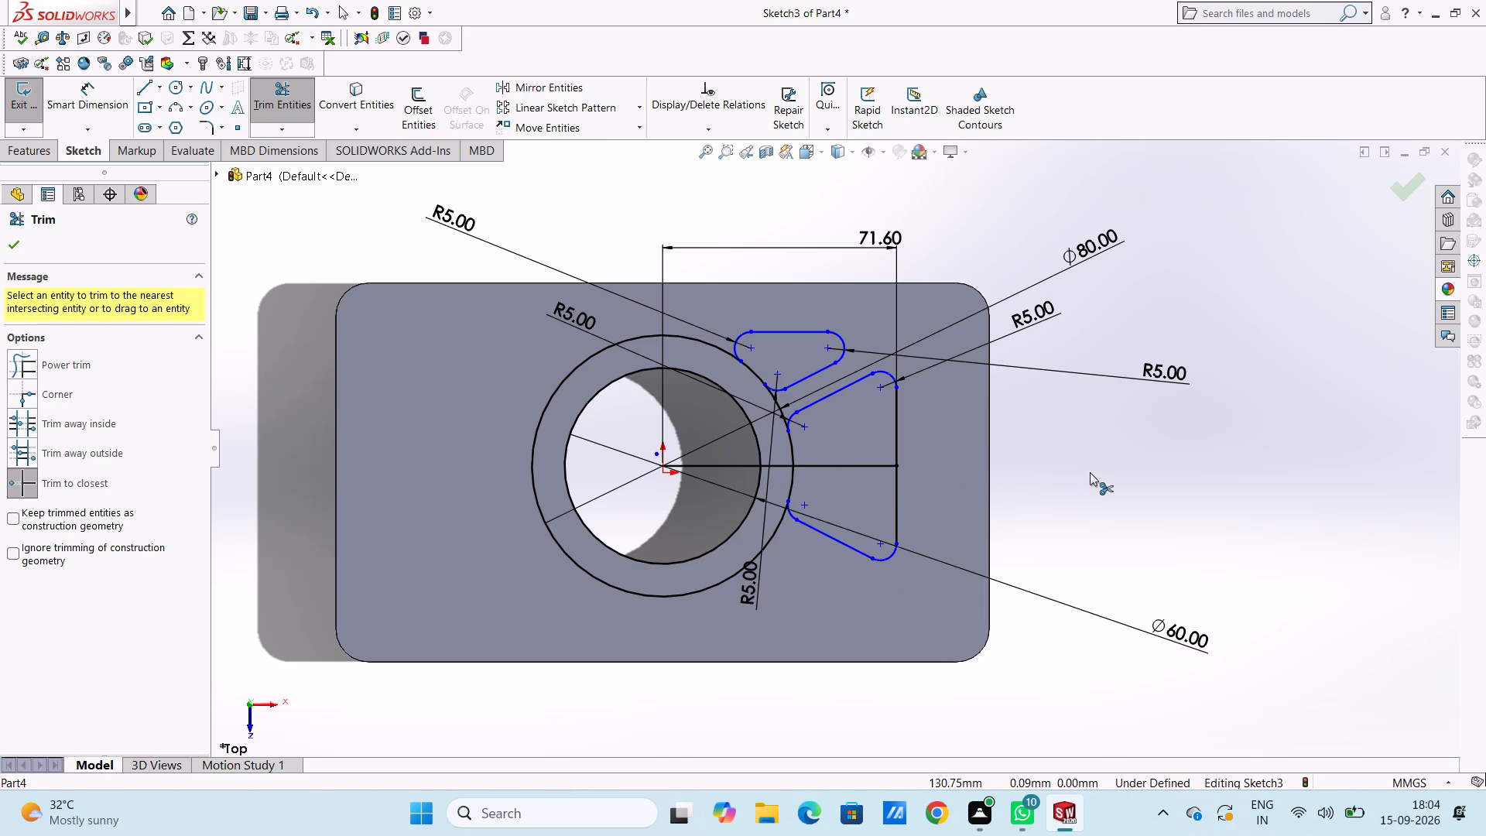
{"action": "key", "text": "Escape"}
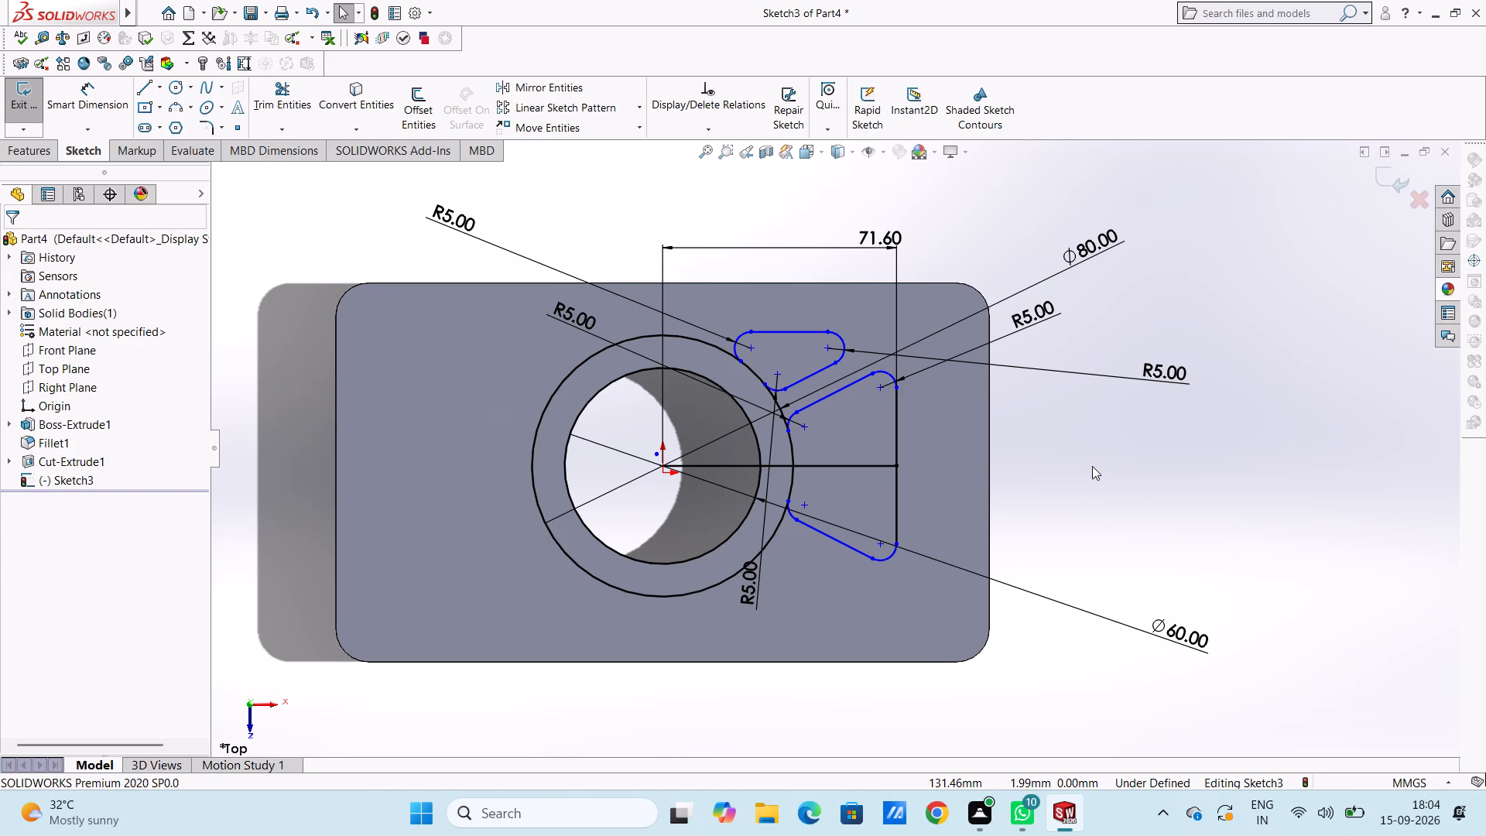
{"action": "key", "text": "Escape"}
Sketch a vertical line through the origin from the base's upper edge to its lower edge.
{"action": "left_click", "coordinate": [153, 91]}
{"action": "left_click", "coordinate": [663, 282]}
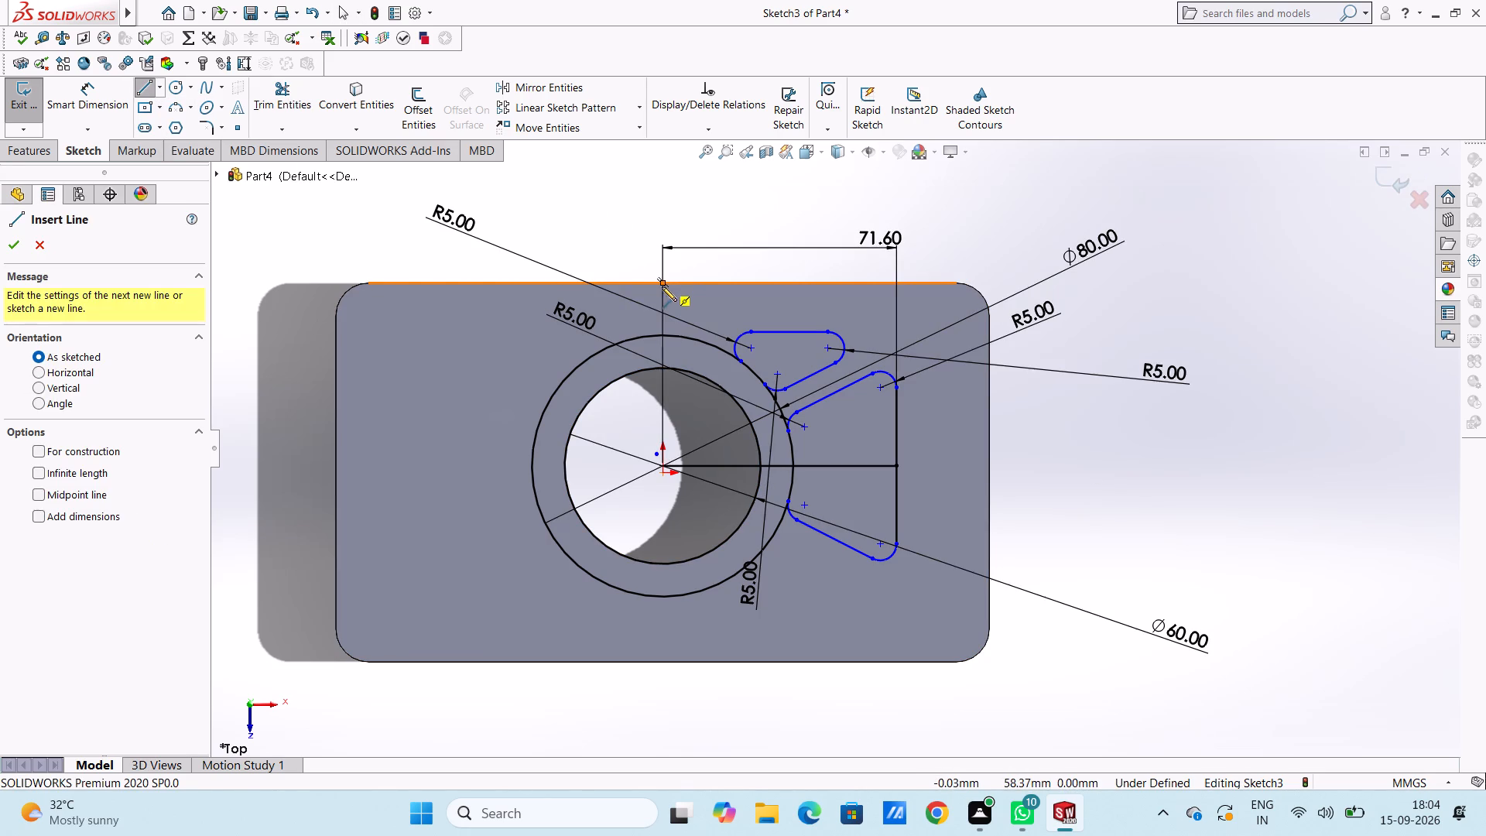
{"action": "left_click", "coordinate": [662, 664]}
{"action": "key", "text": "Escape"}
{"action": "key", "text": "Escape"}
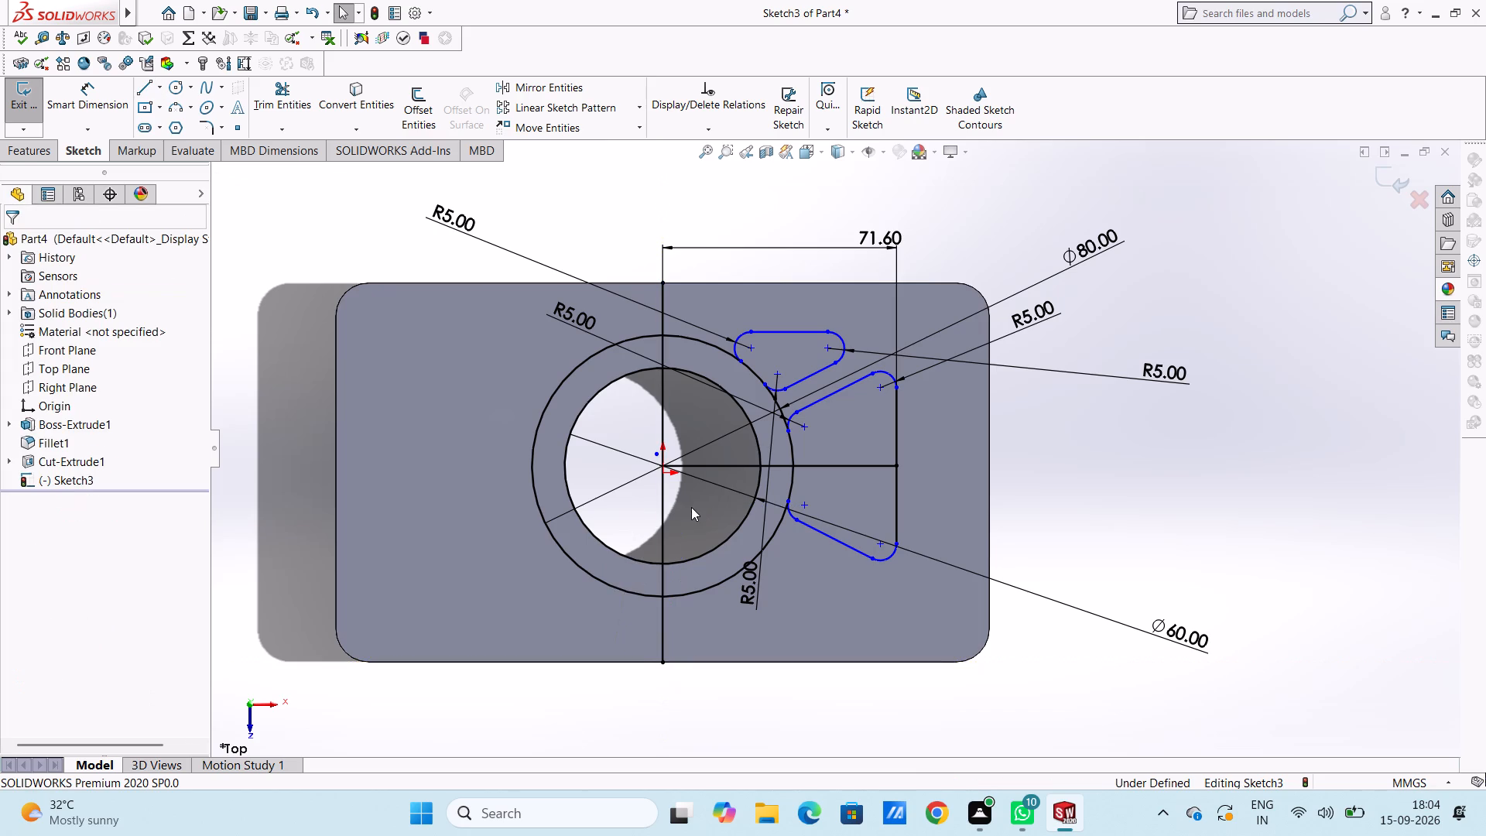
Mirror the small rounded upper profile, without its inner ring arc, about the horizontal centre line.
{"action": "left_click", "coordinate": [526, 89]}
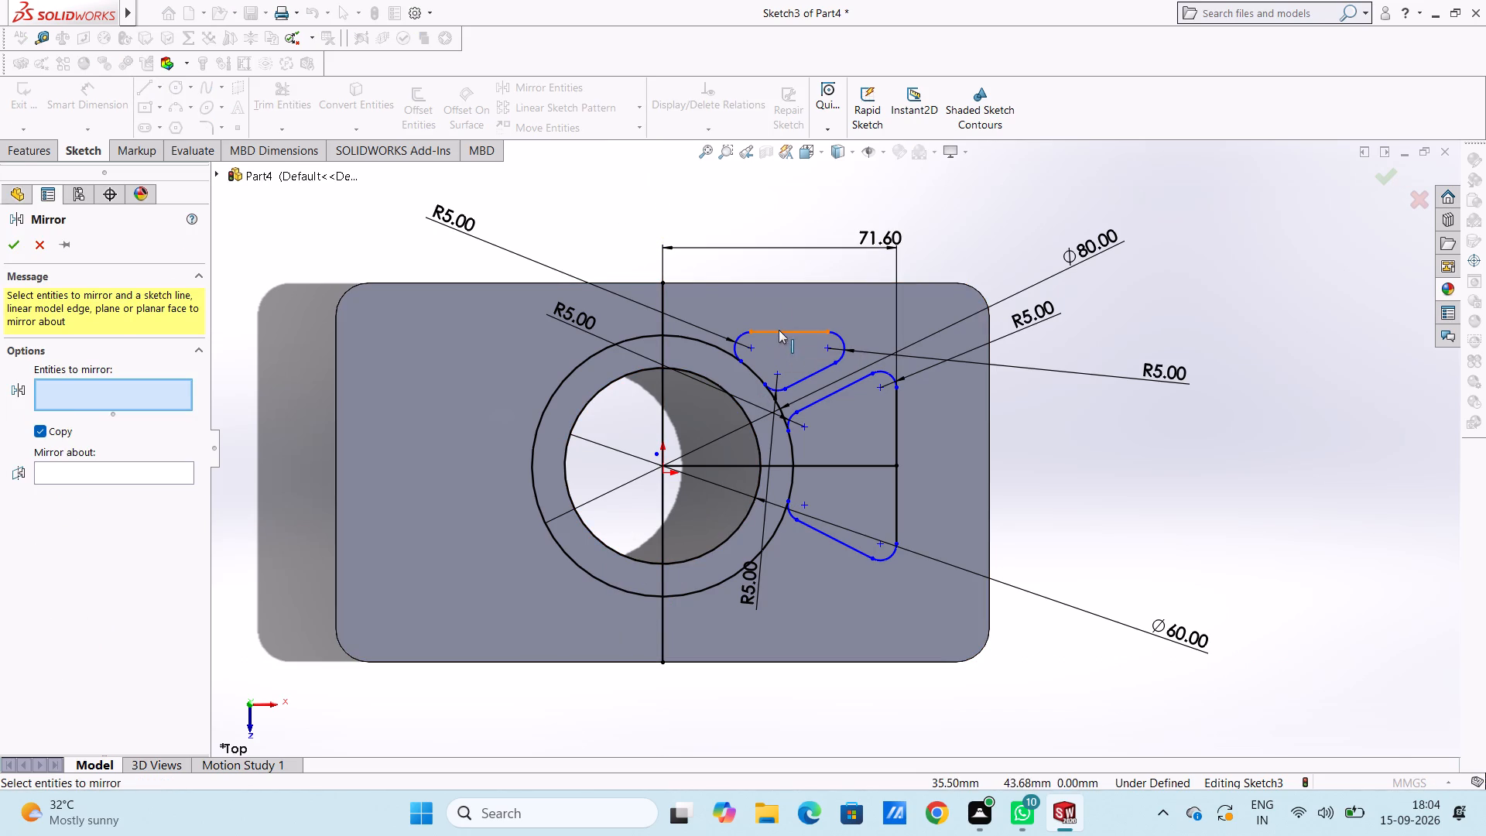
{"action": "left_click", "coordinate": [779, 330]}
{"action": "left_click", "coordinate": [739, 340]}
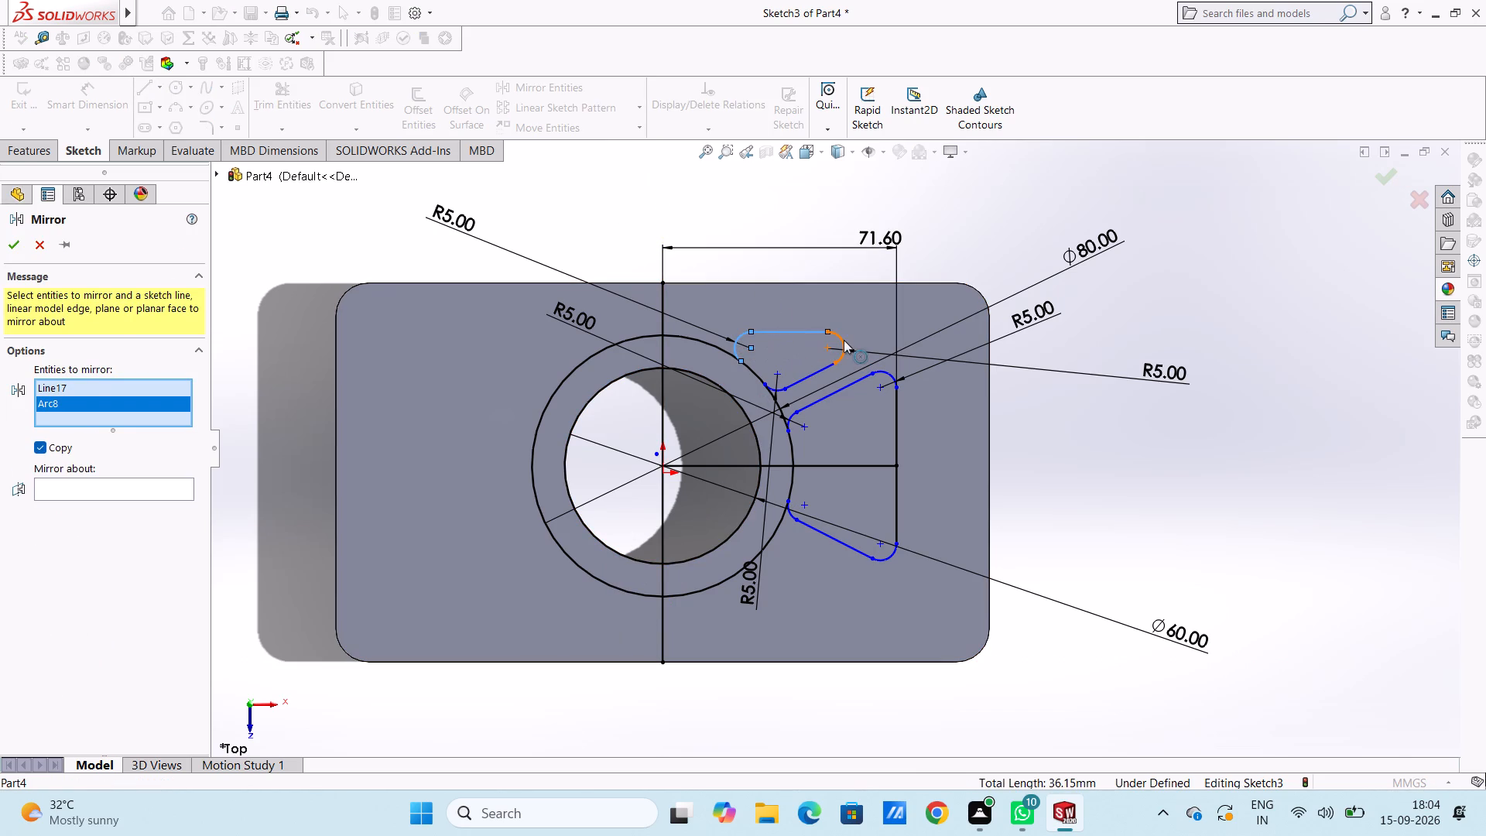
{"action": "left_click", "coordinate": [844, 340]}
{"action": "left_click", "coordinate": [817, 374]}
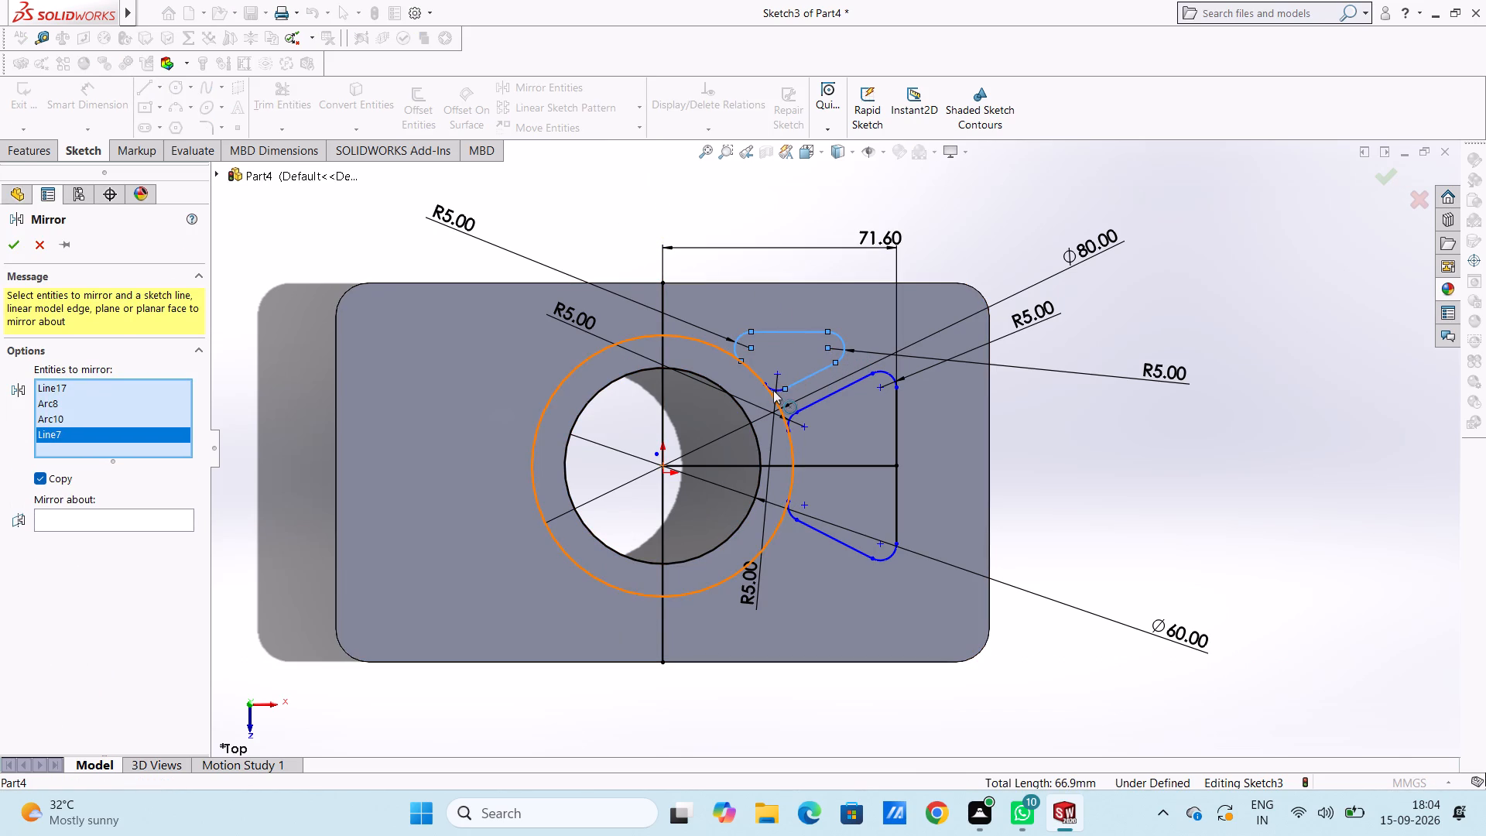
{"action": "left_click", "coordinate": [776, 389]}
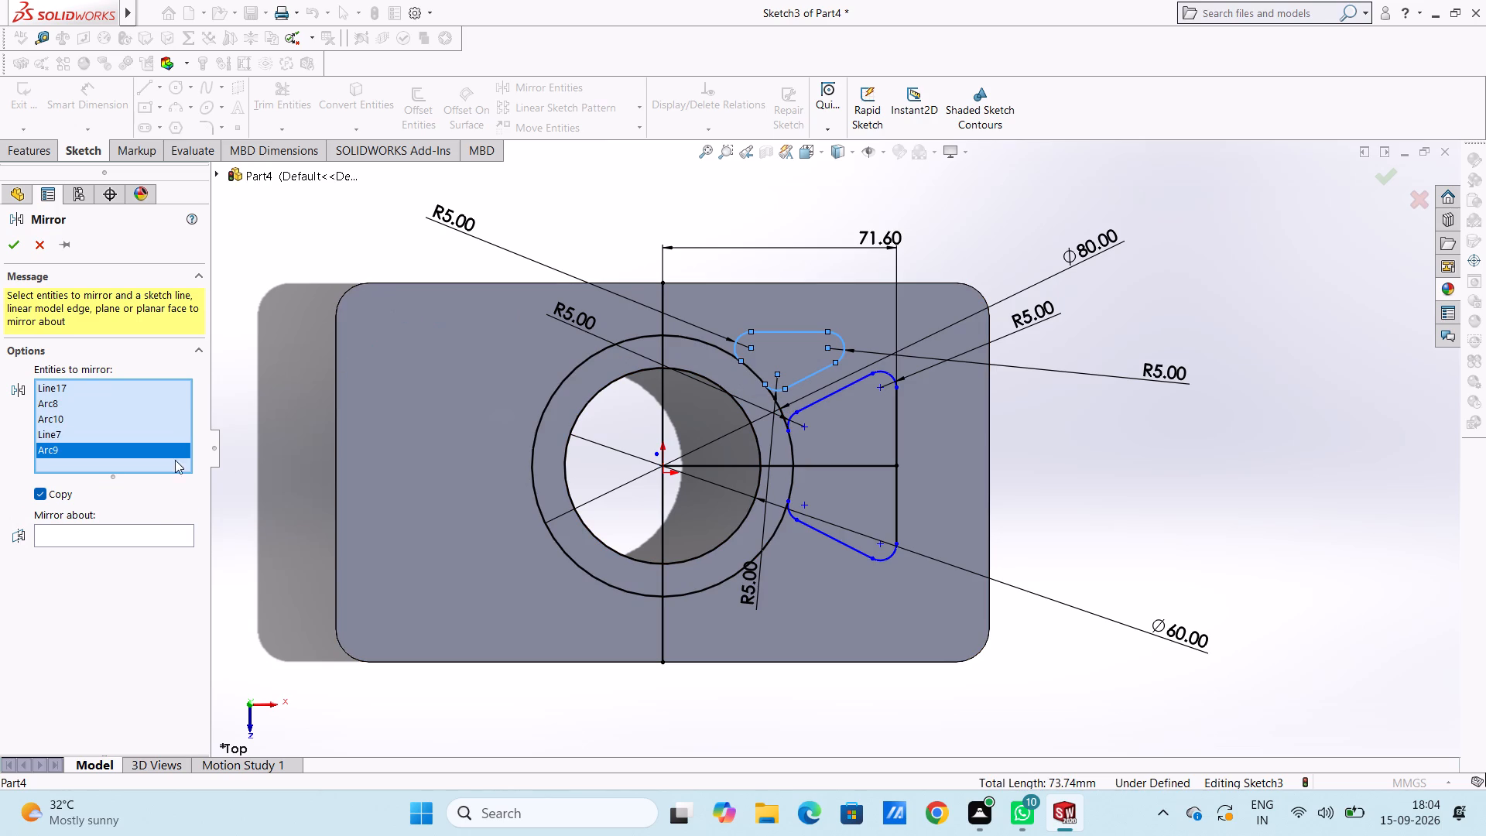
{"action": "left_click", "coordinate": [153, 538]}
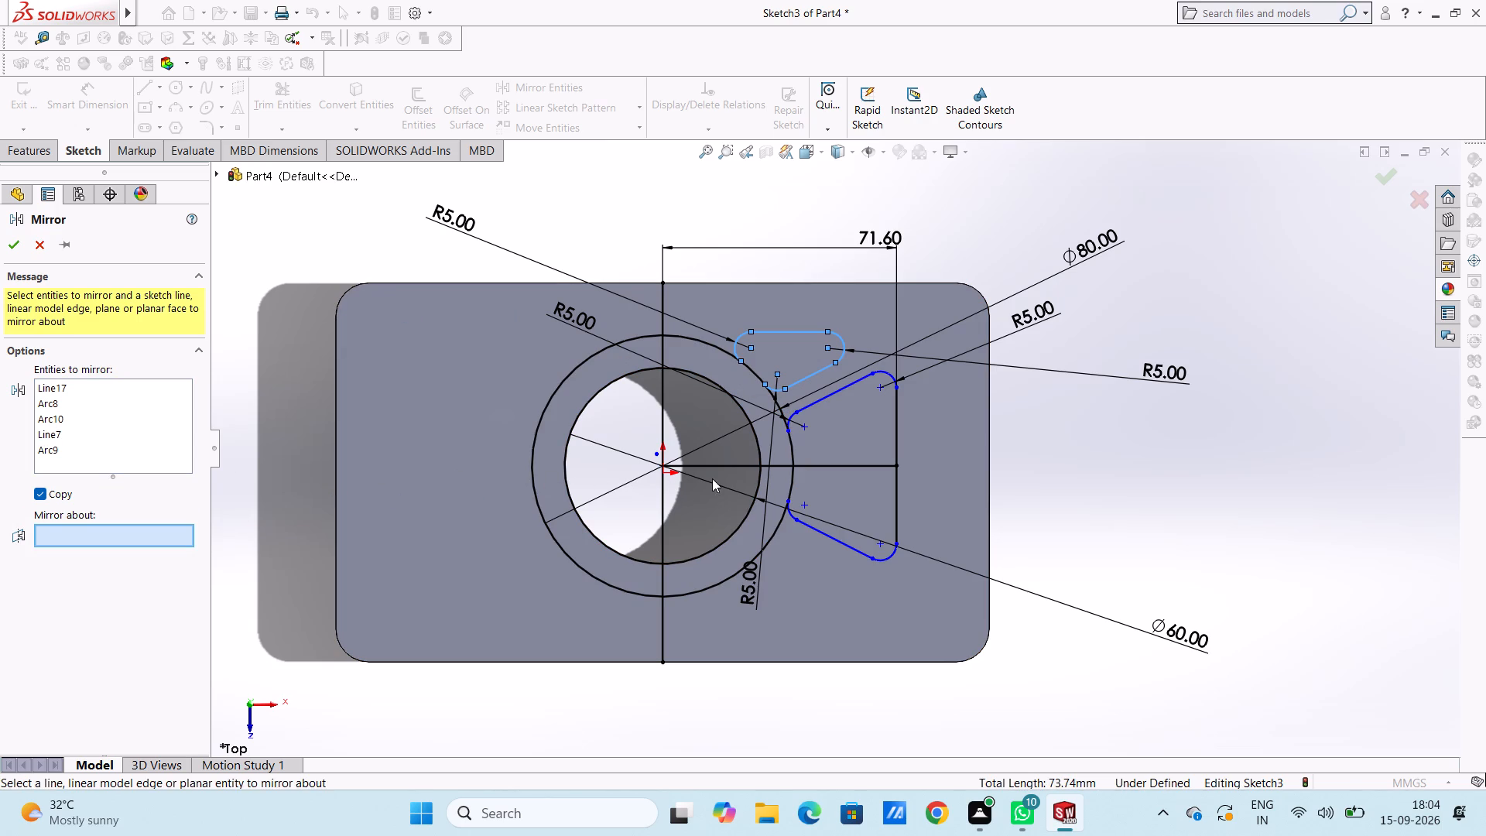
{"action": "left_click", "coordinate": [733, 467]}
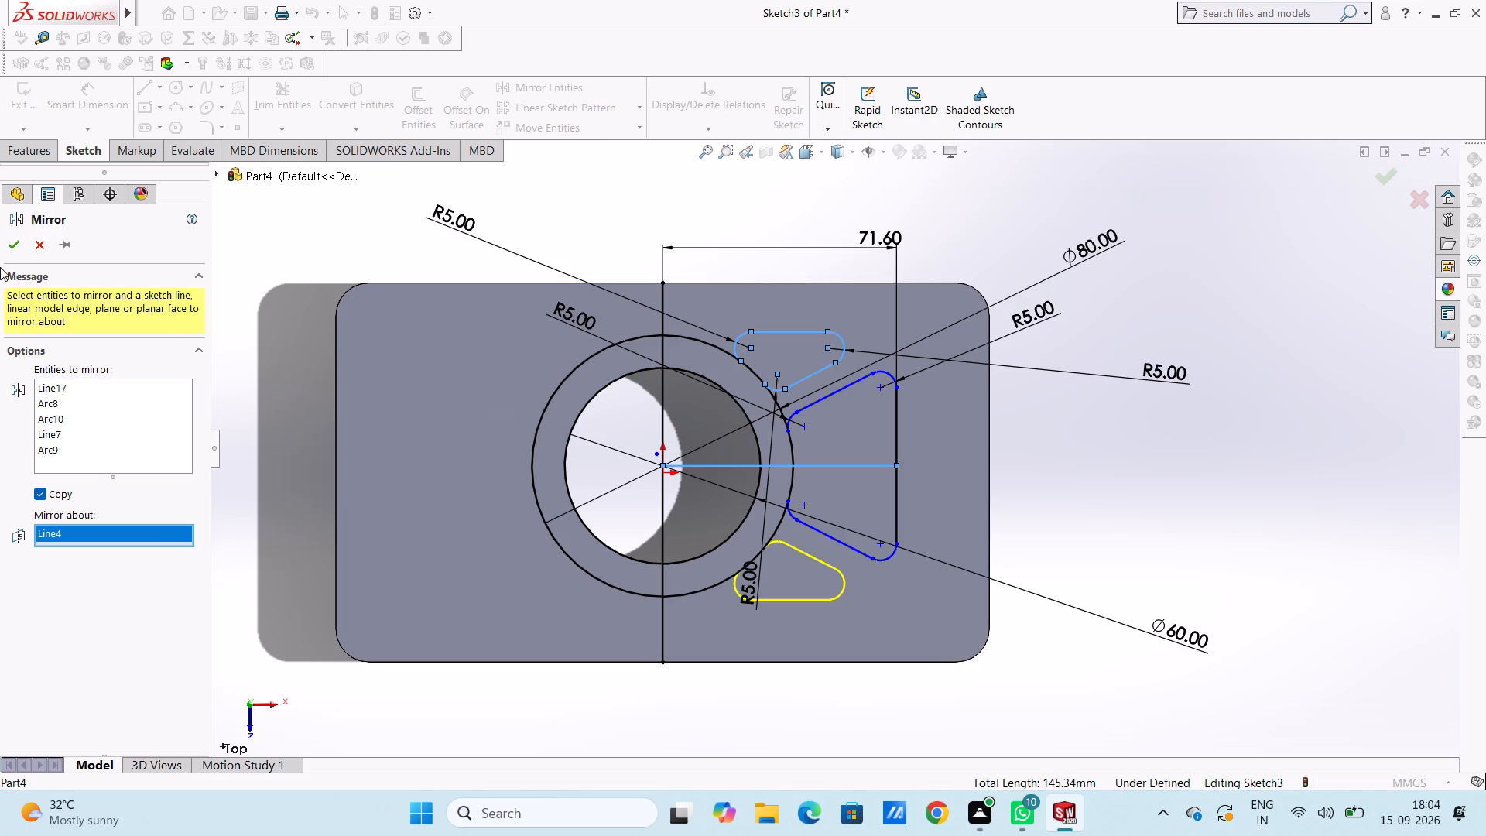
{"action": "left_click", "coordinate": [9, 248]}
{"action": "left_click", "coordinate": [291, 248]}
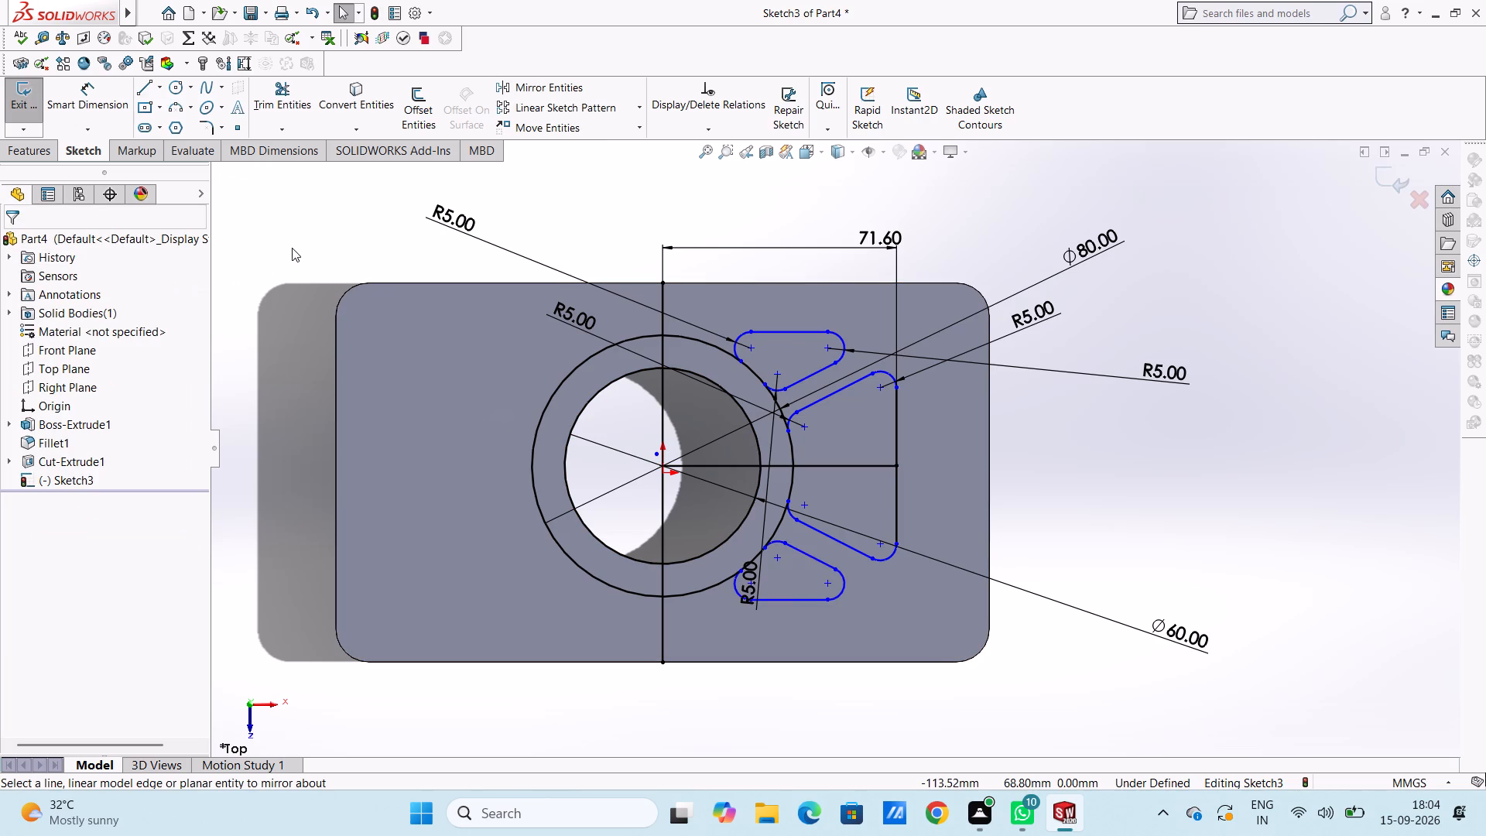
Trim the 80 mm circle down to the arcs that close the three rounded profiles.
{"action": "left_click", "coordinate": [291, 93]}
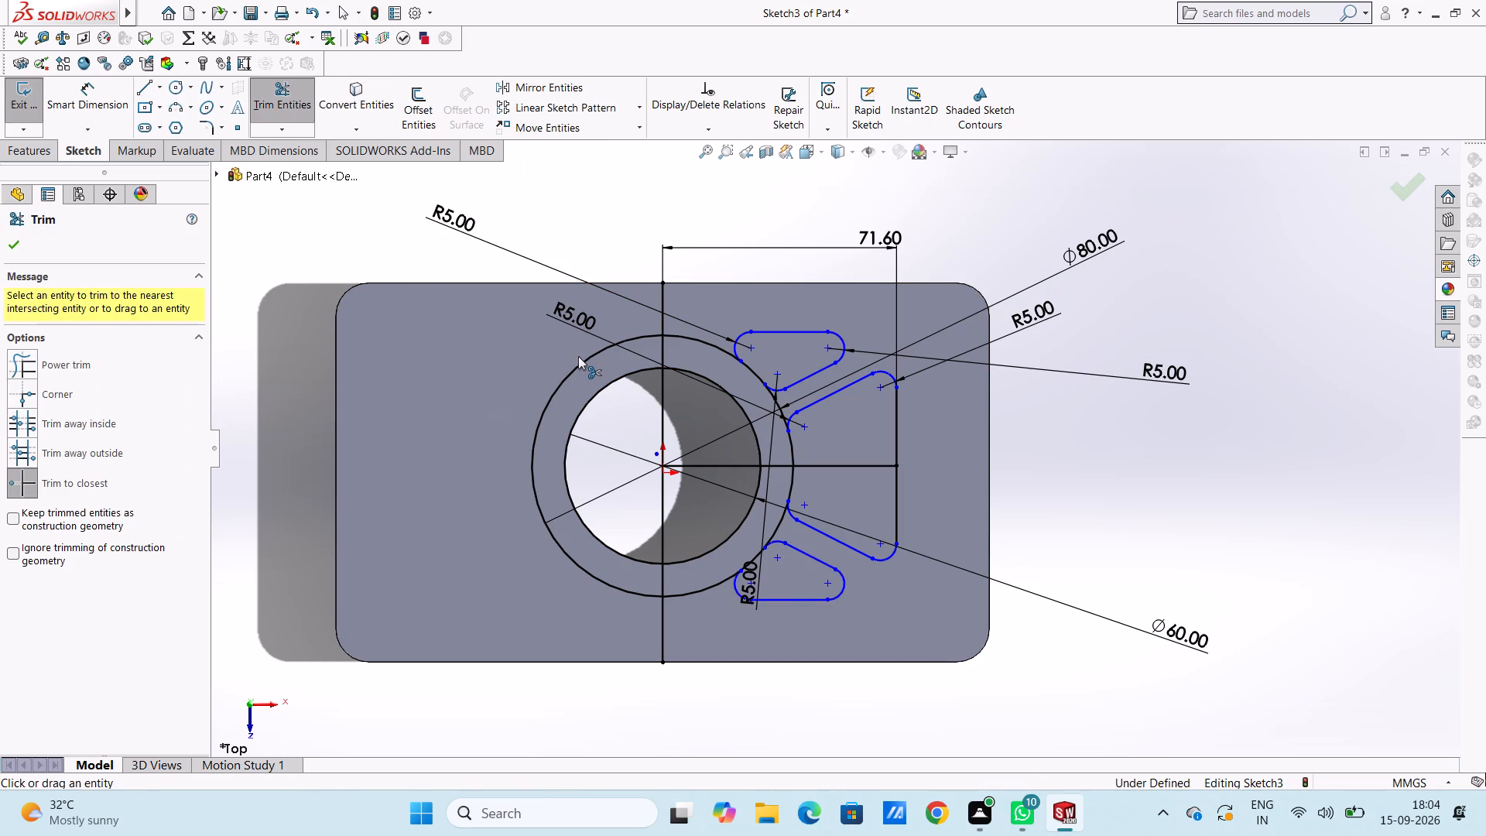
{"action": "left_click", "coordinate": [580, 360]}
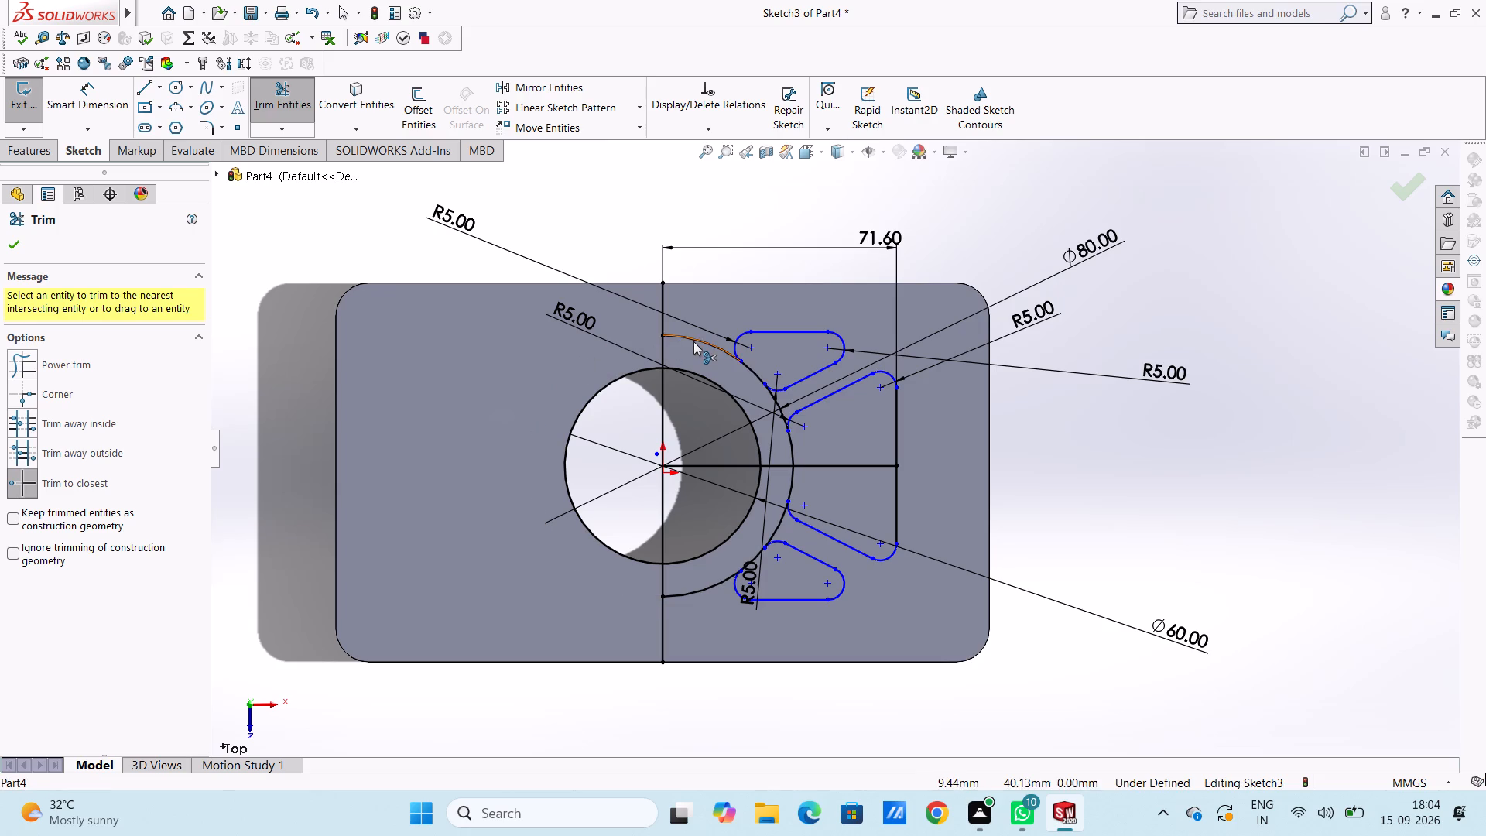
{"action": "left_click", "coordinate": [693, 341]}
{"action": "left_click", "coordinate": [775, 399]}
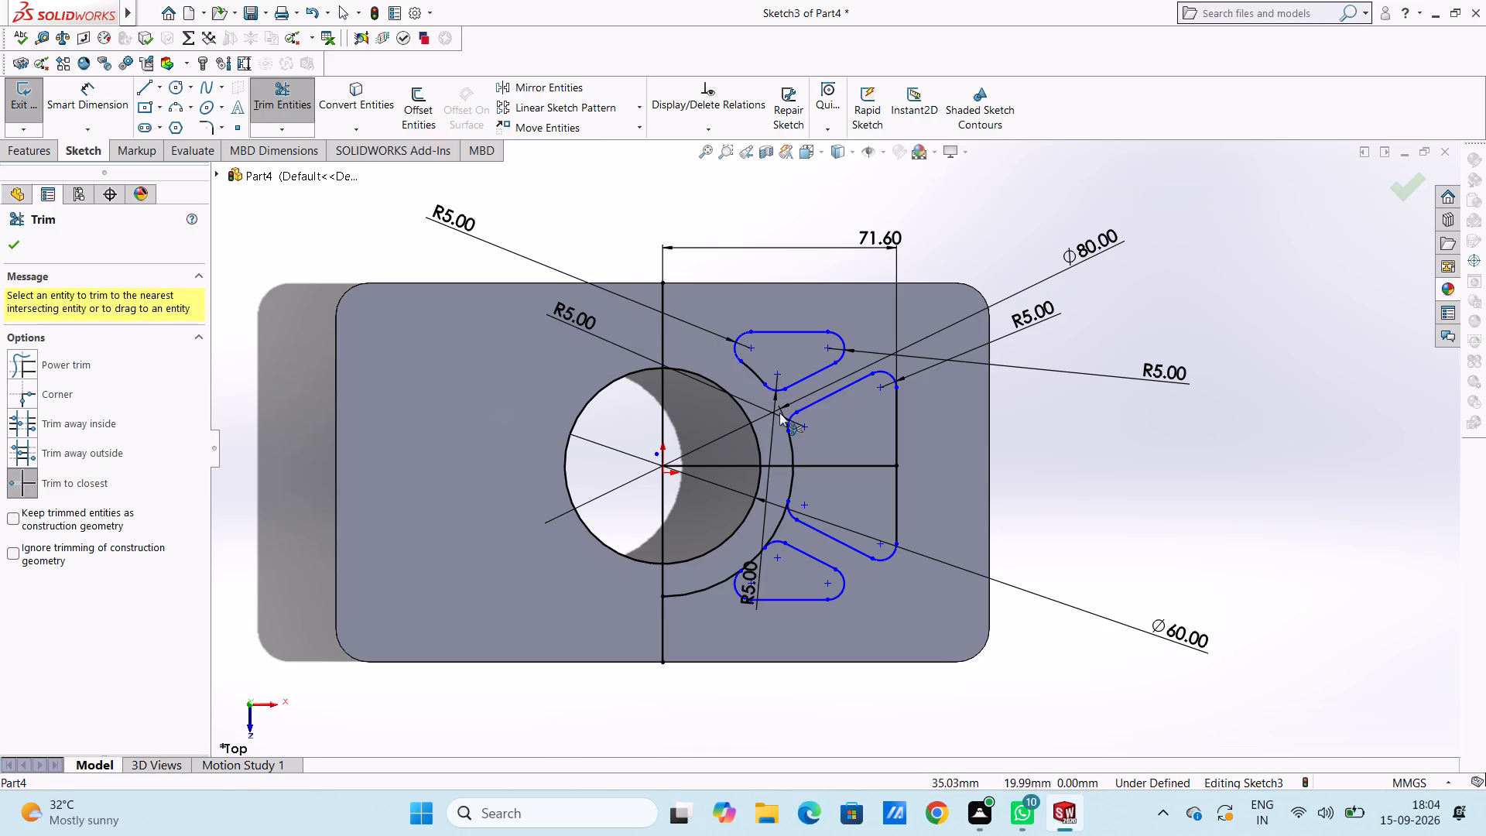
{"action": "left_click", "coordinate": [776, 526]}
{"action": "left_click", "coordinate": [709, 591]}
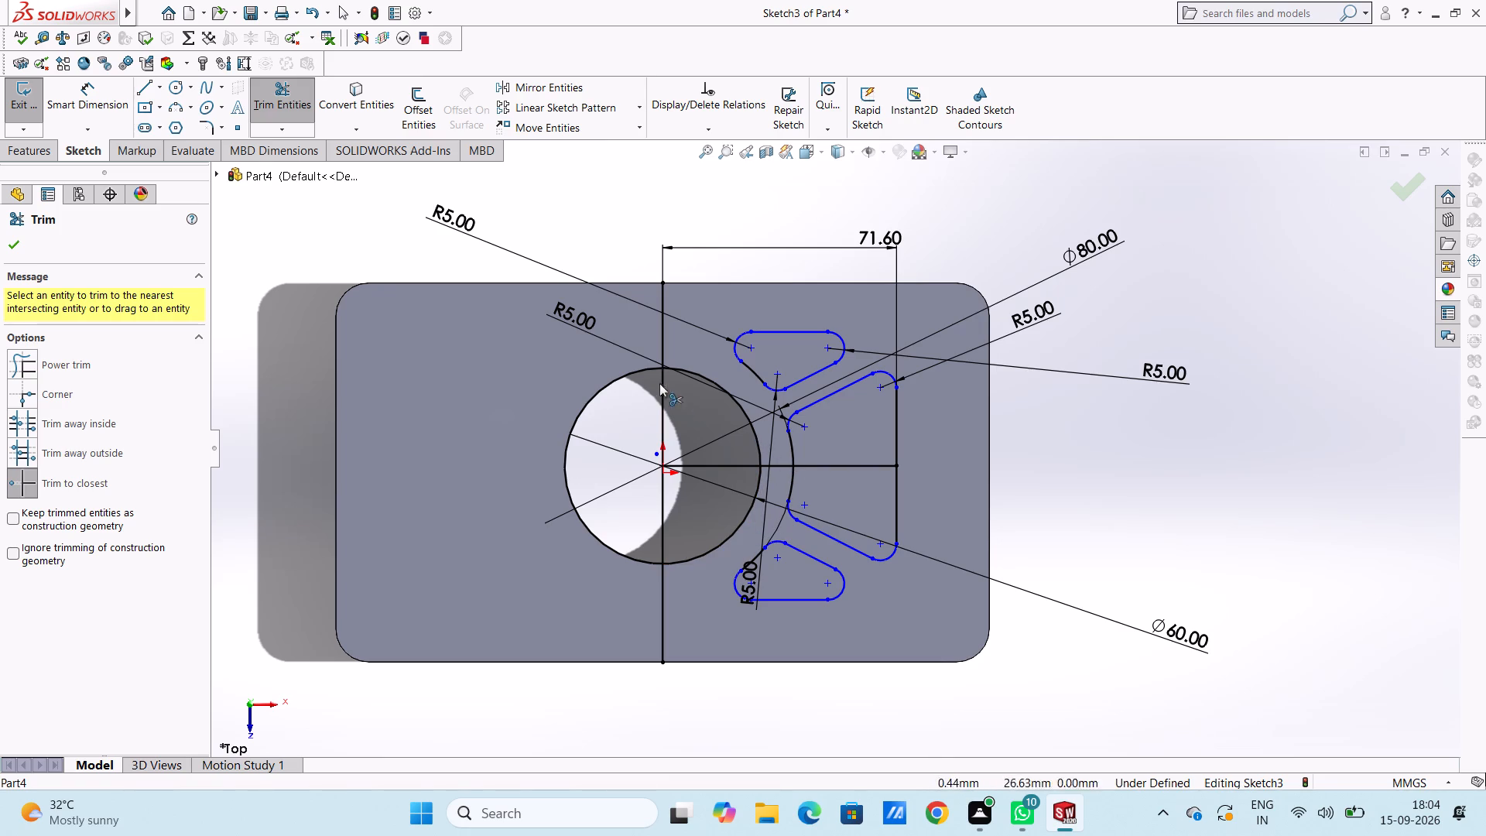
{"action": "key", "text": "Escape"}
{"action": "key", "text": "Escape"}
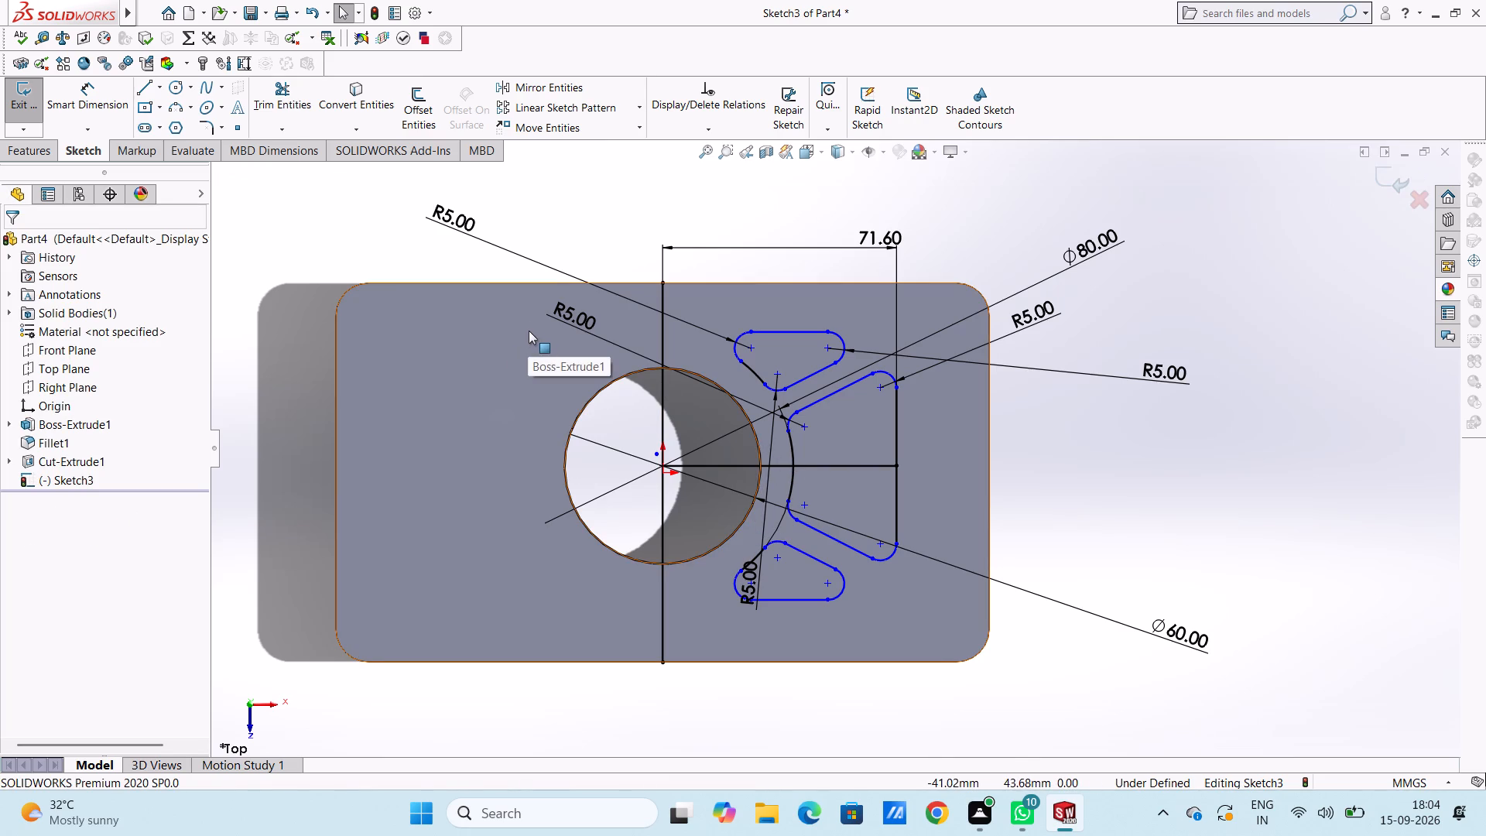
Mirror all three closed rounded profiles, including their ring arcs, about the vertical line through the origin.
{"action": "left_click", "coordinate": [540, 91]}
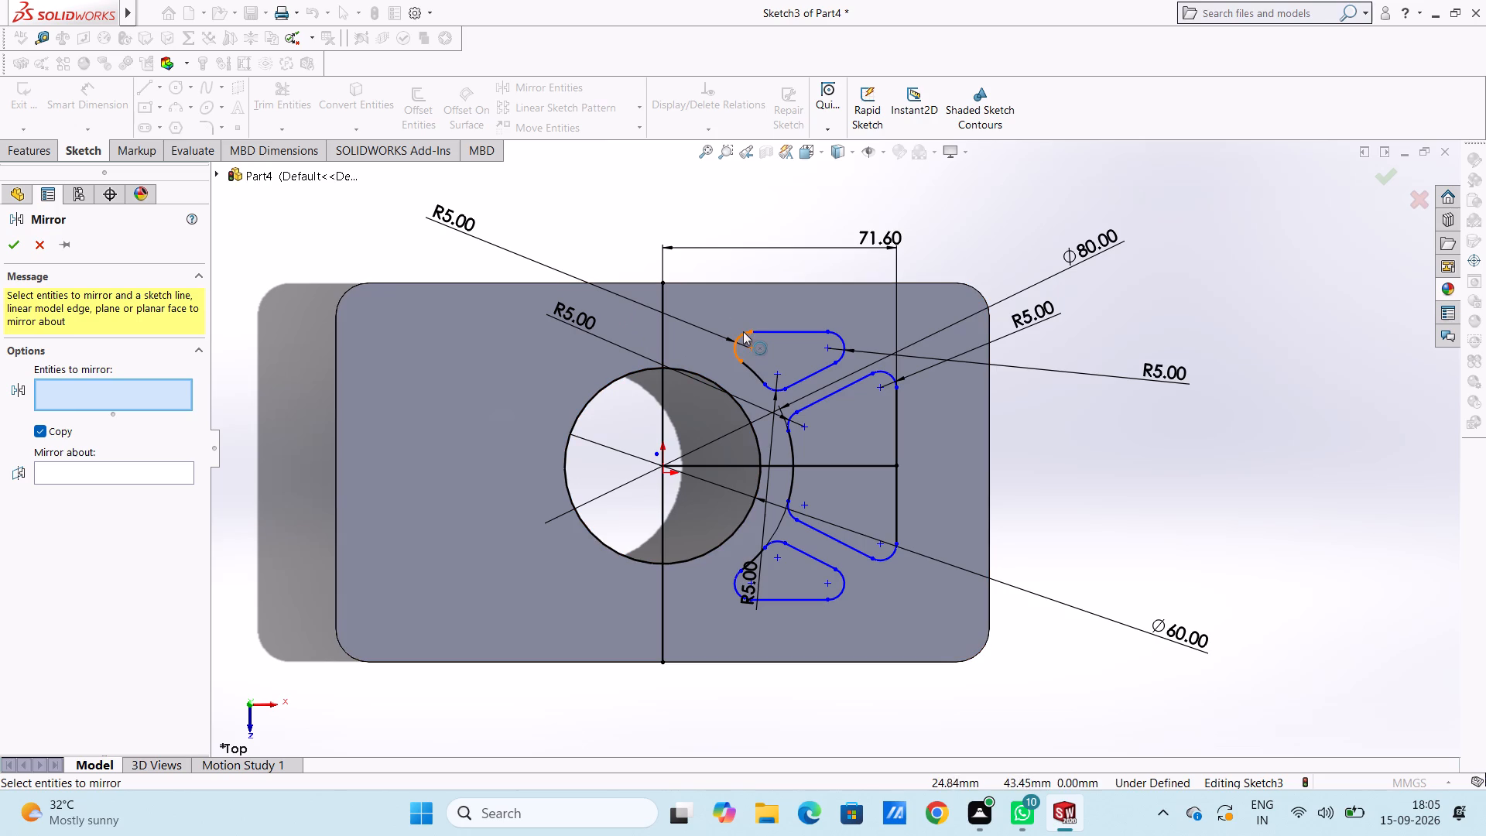
{"action": "left_click", "coordinate": [743, 332]}
{"action": "left_click", "coordinate": [778, 331]}
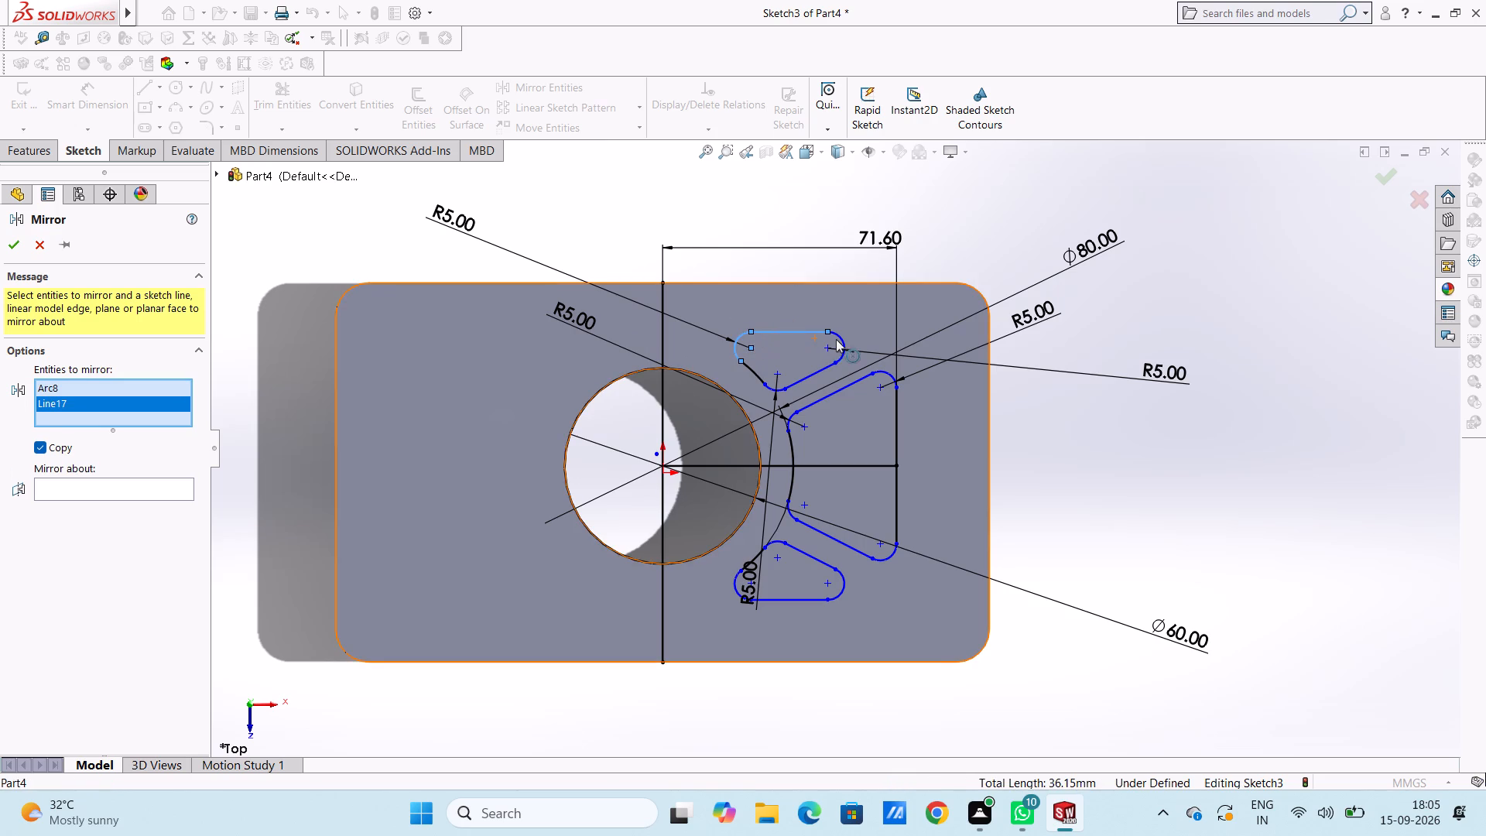
{"action": "left_click", "coordinate": [839, 337]}
{"action": "left_click", "coordinate": [811, 371]}
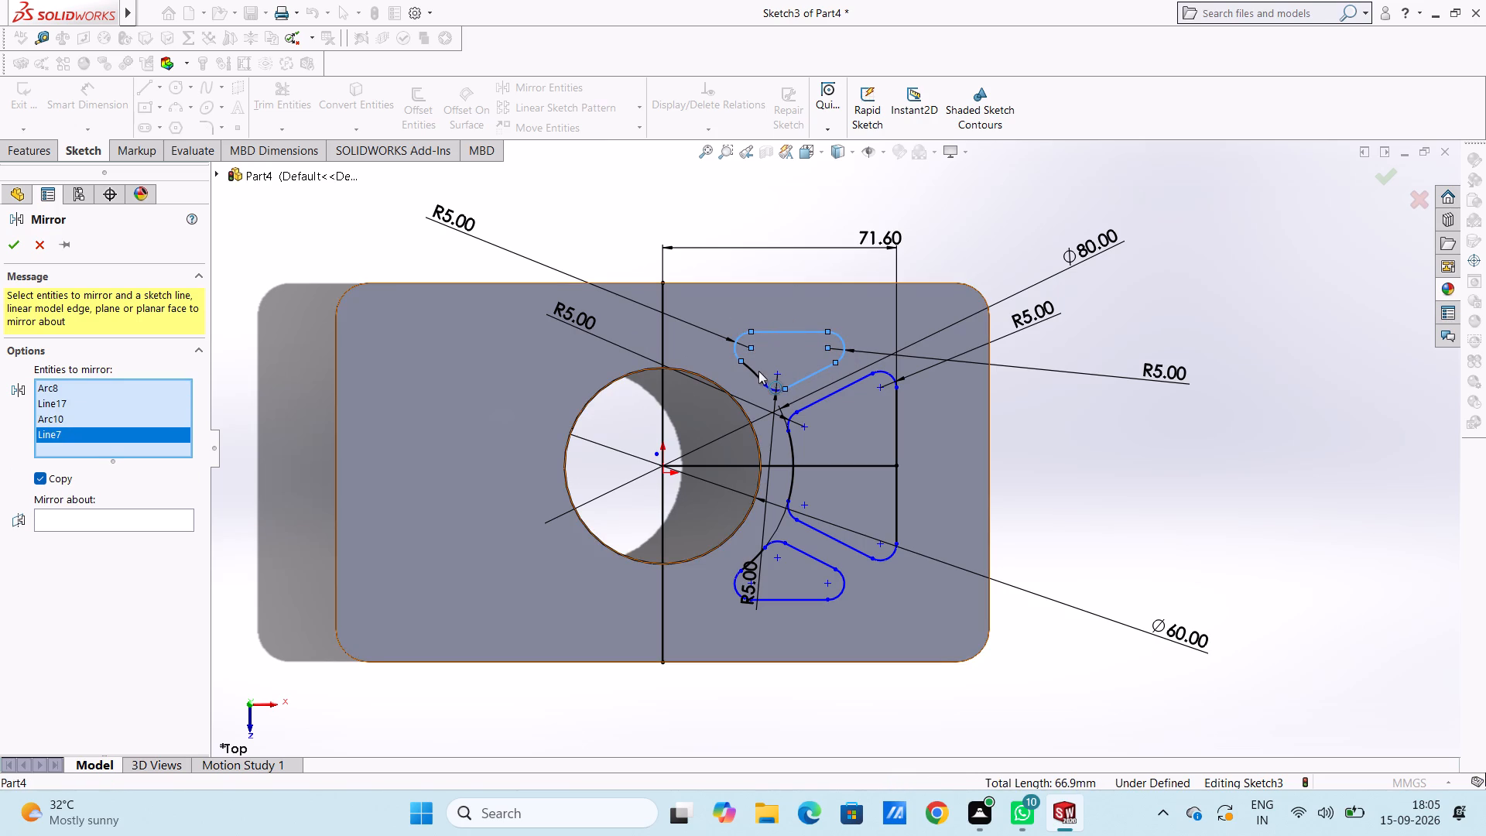
{"action": "left_click", "coordinate": [758, 371]}
{"action": "left_click", "coordinate": [769, 392]}
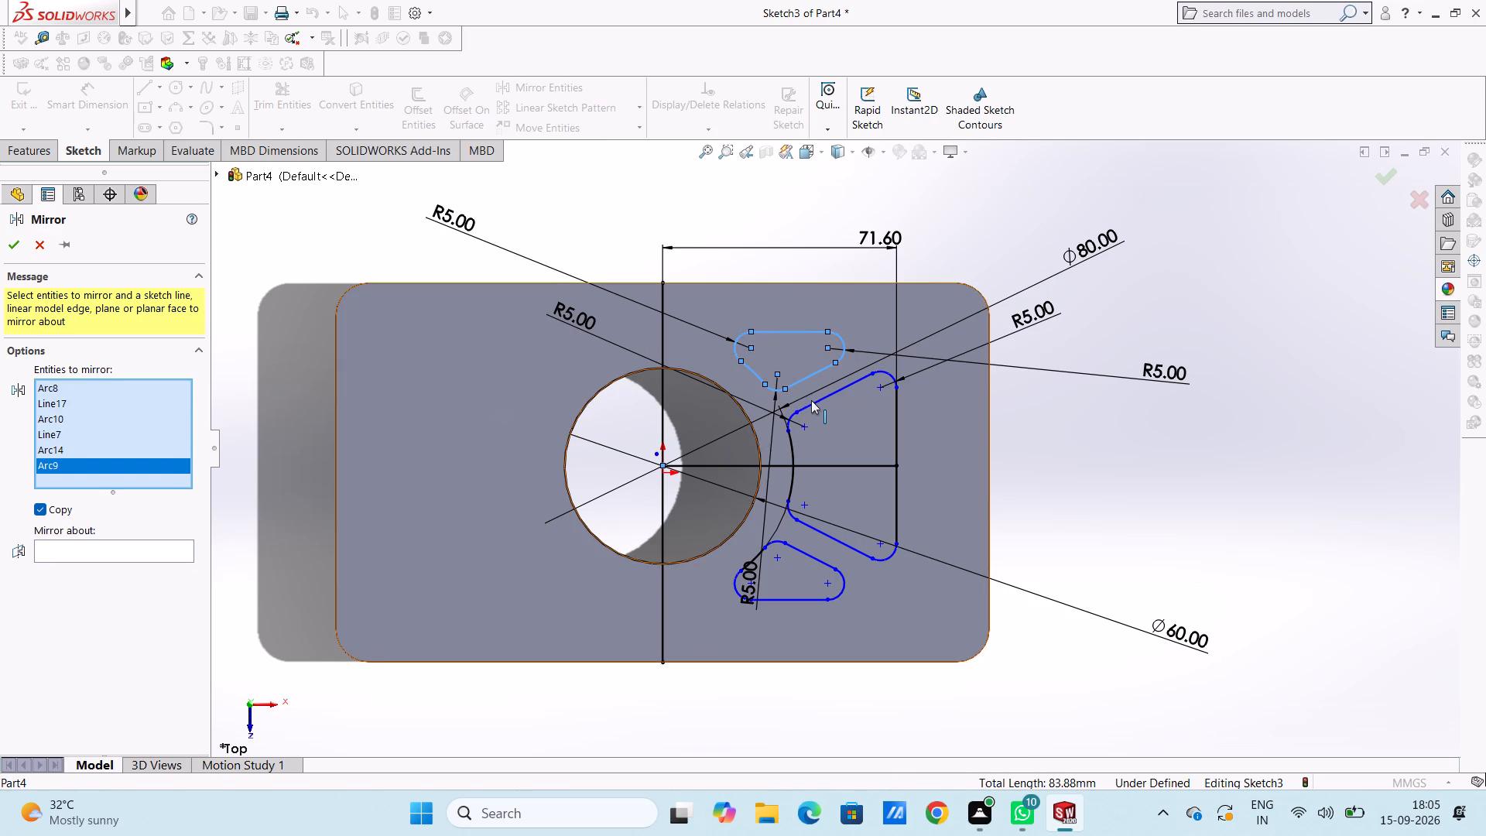
{"action": "left_click", "coordinate": [813, 400]}
{"action": "left_click", "coordinate": [791, 415]}
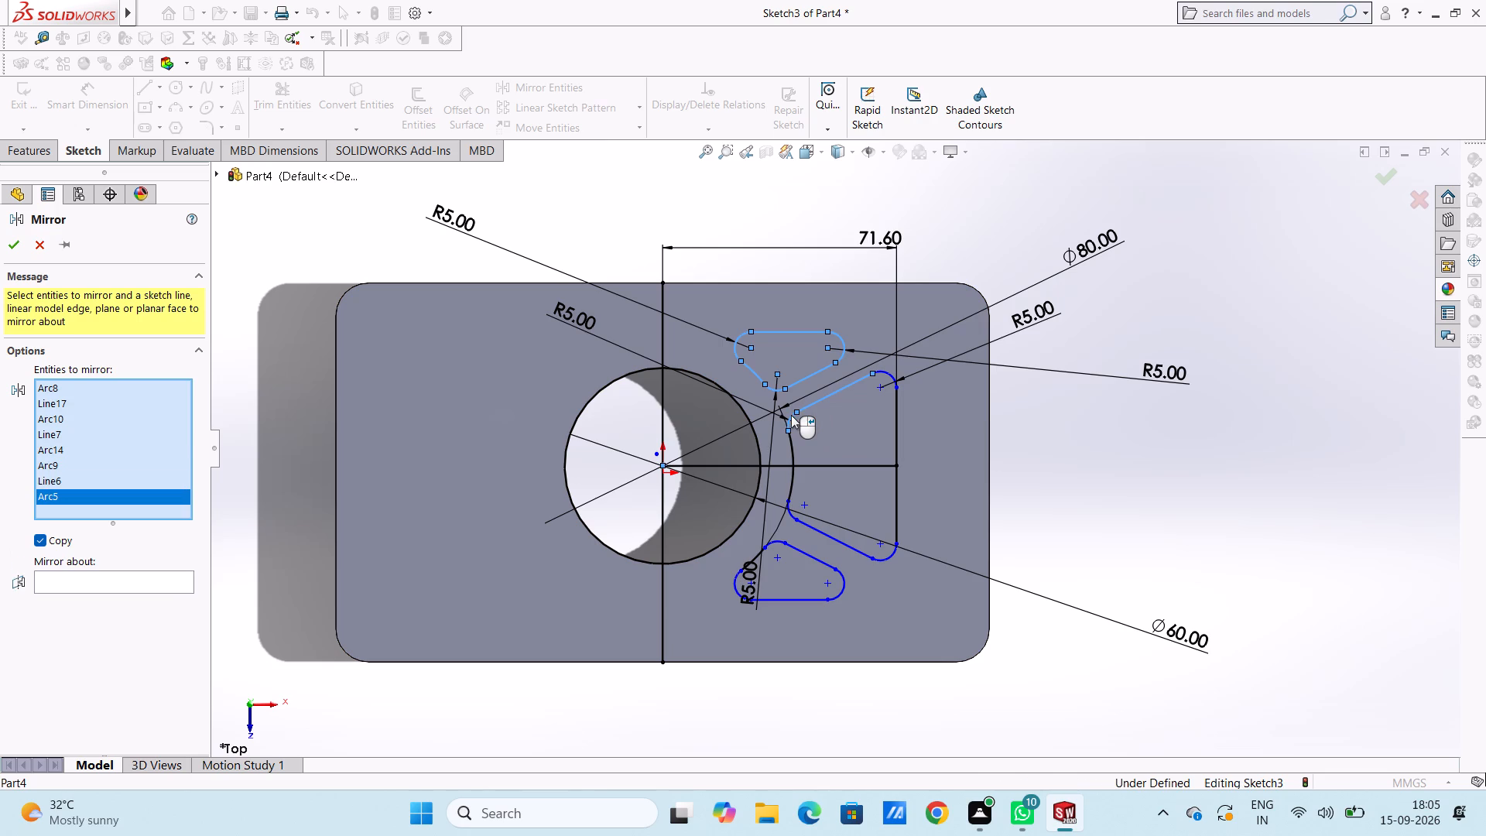
{"action": "left_click", "coordinate": [790, 436]}
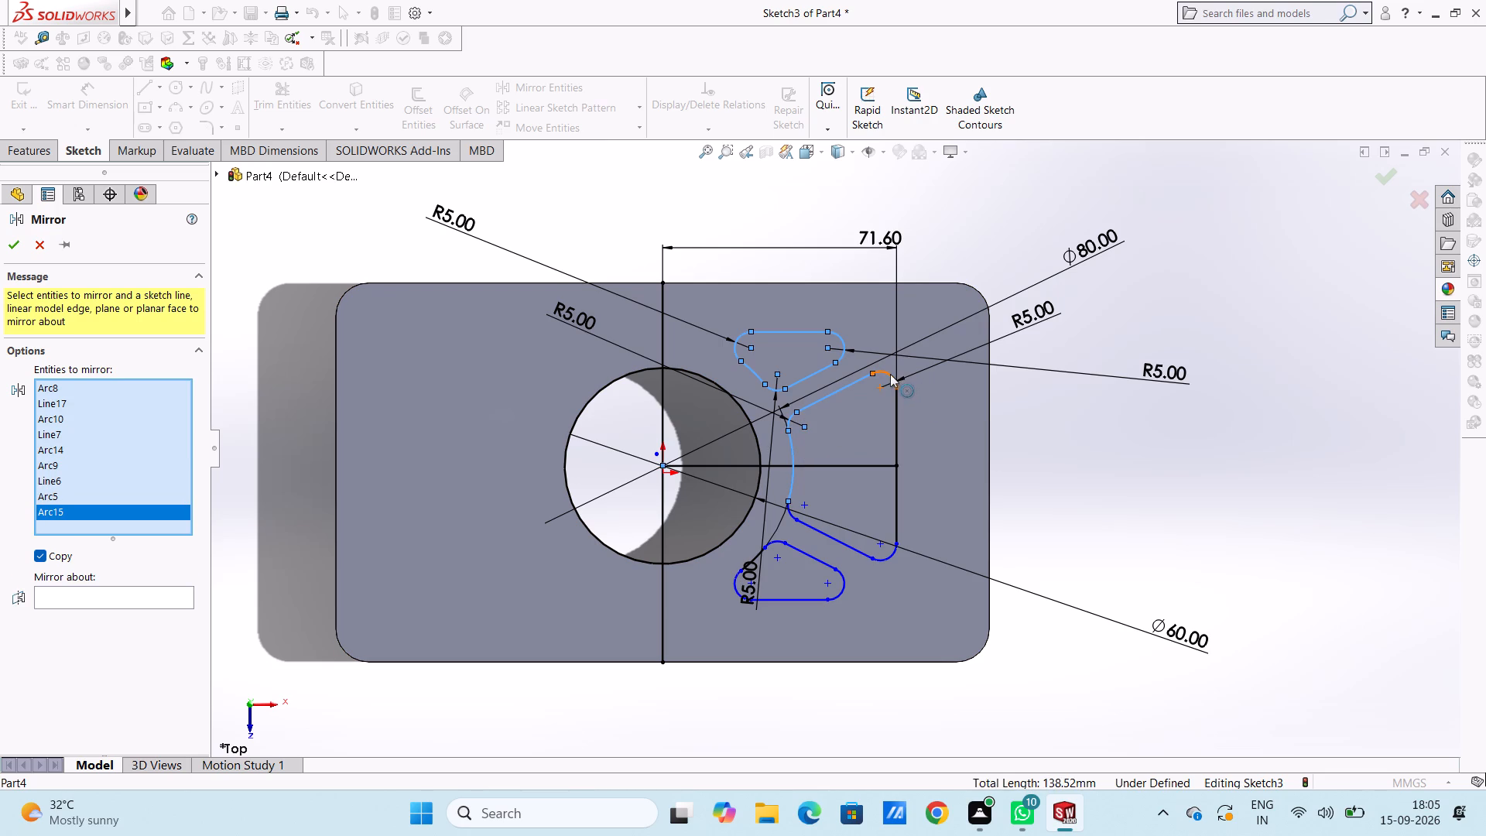
{"action": "left_click", "coordinate": [890, 373]}
{"action": "left_click", "coordinate": [898, 411]}
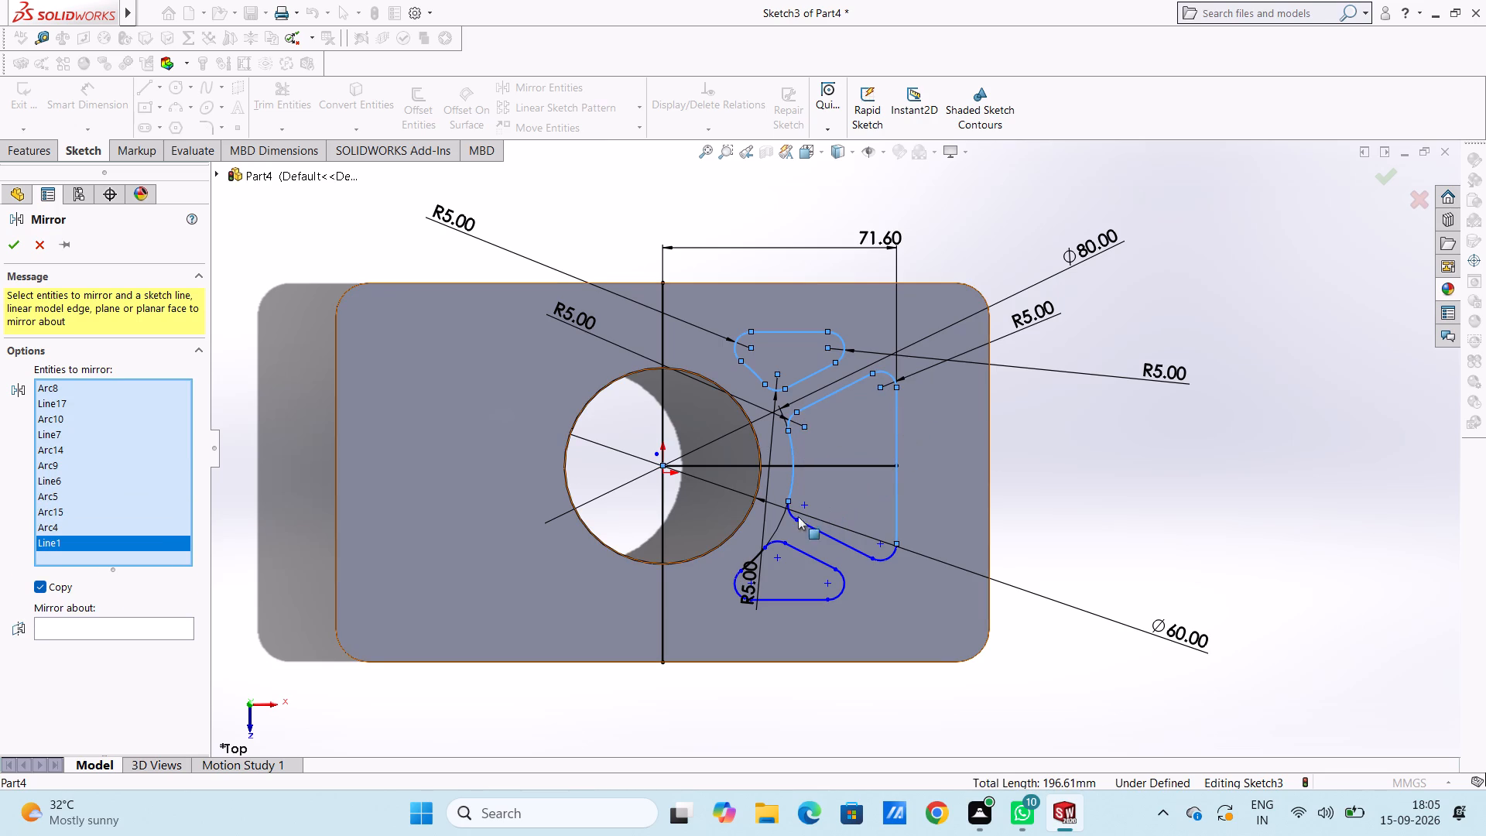
{"action": "left_click", "coordinate": [789, 510]}
{"action": "left_click", "coordinate": [817, 535]}
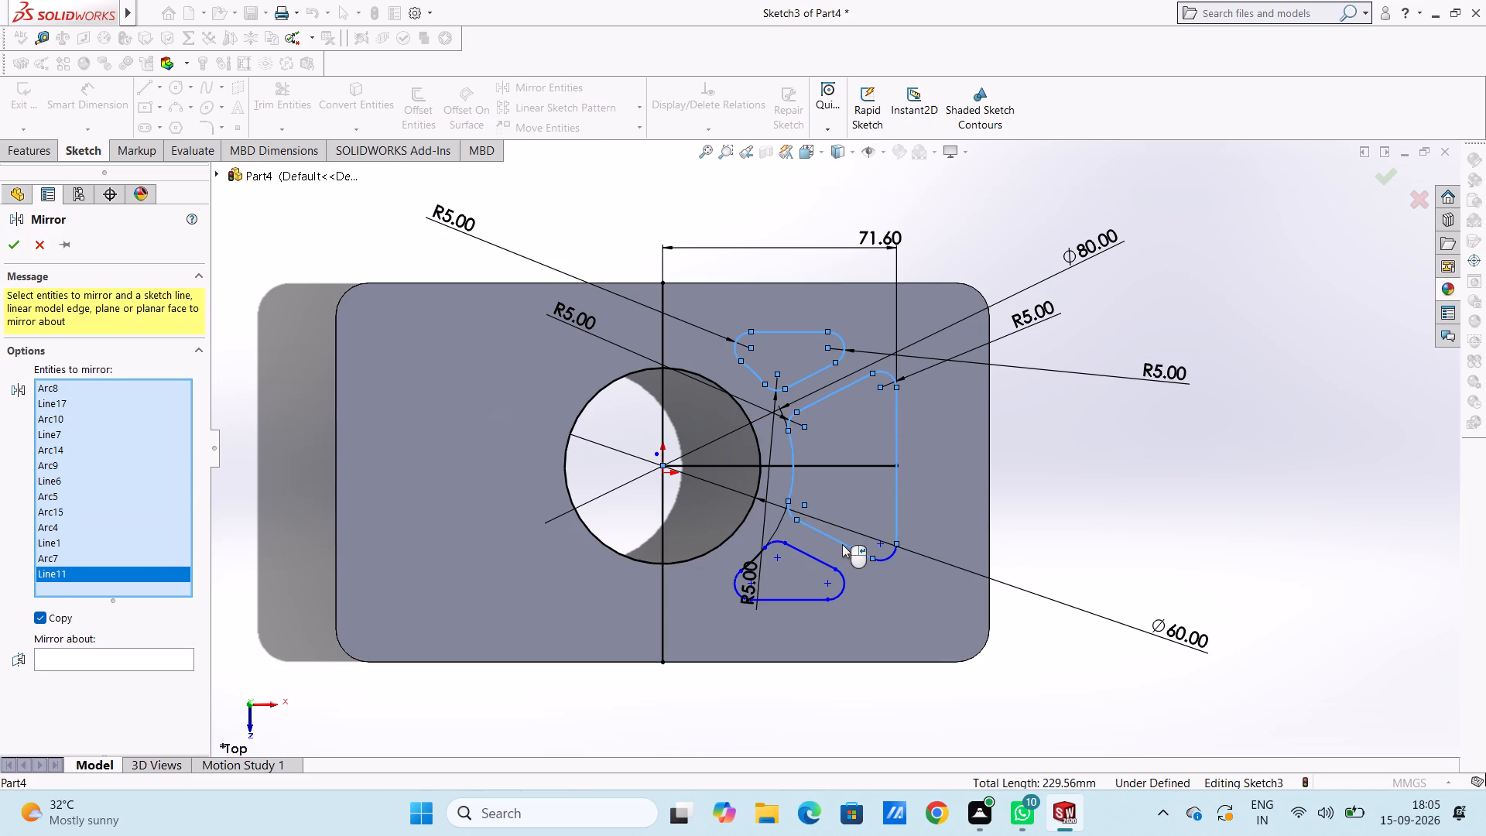
{"action": "left_click", "coordinate": [882, 557]}
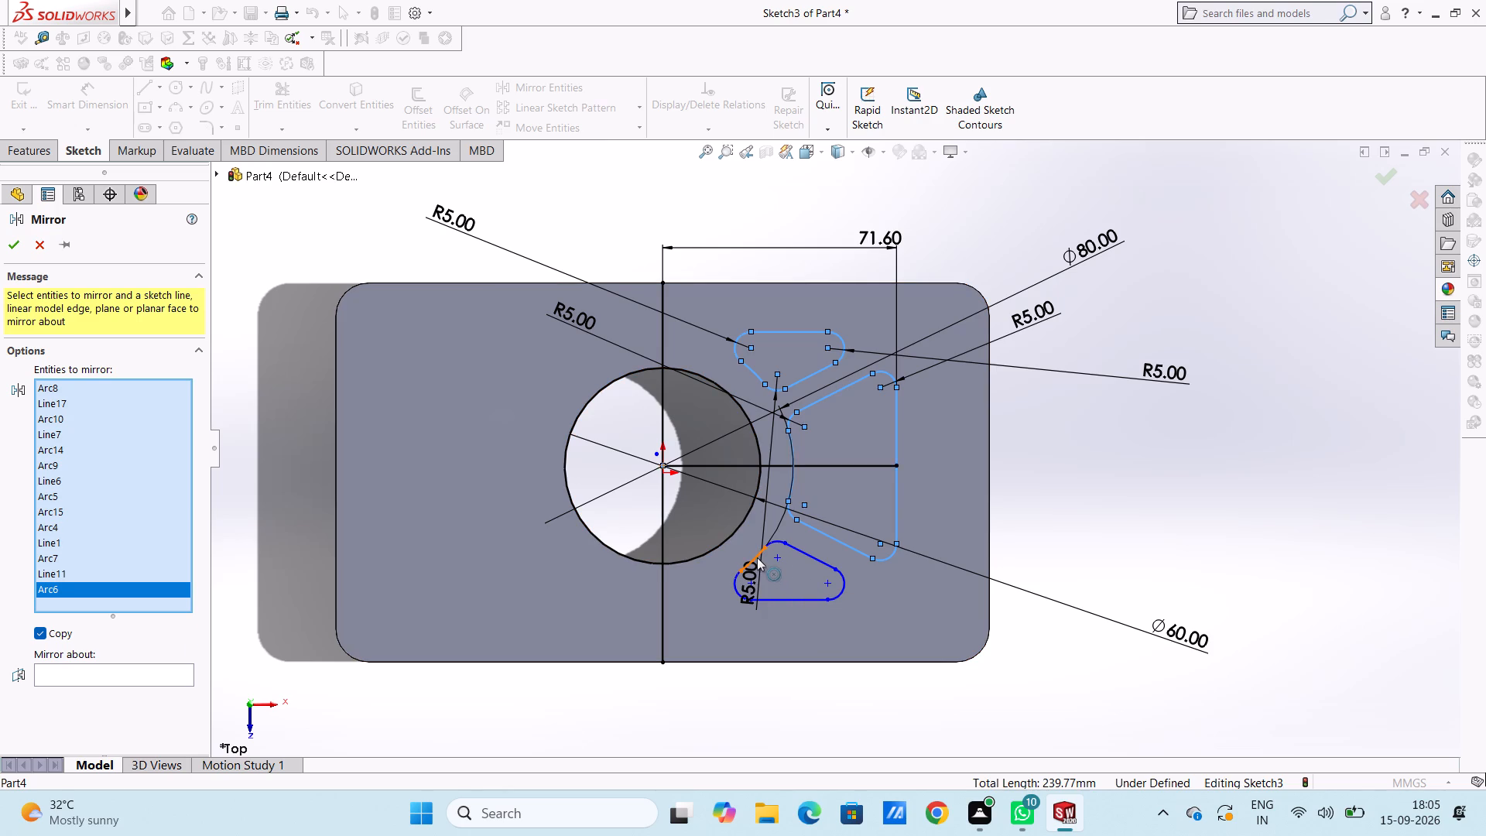
{"action": "left_click", "coordinate": [757, 557]}
{"action": "left_click", "coordinate": [779, 542]}
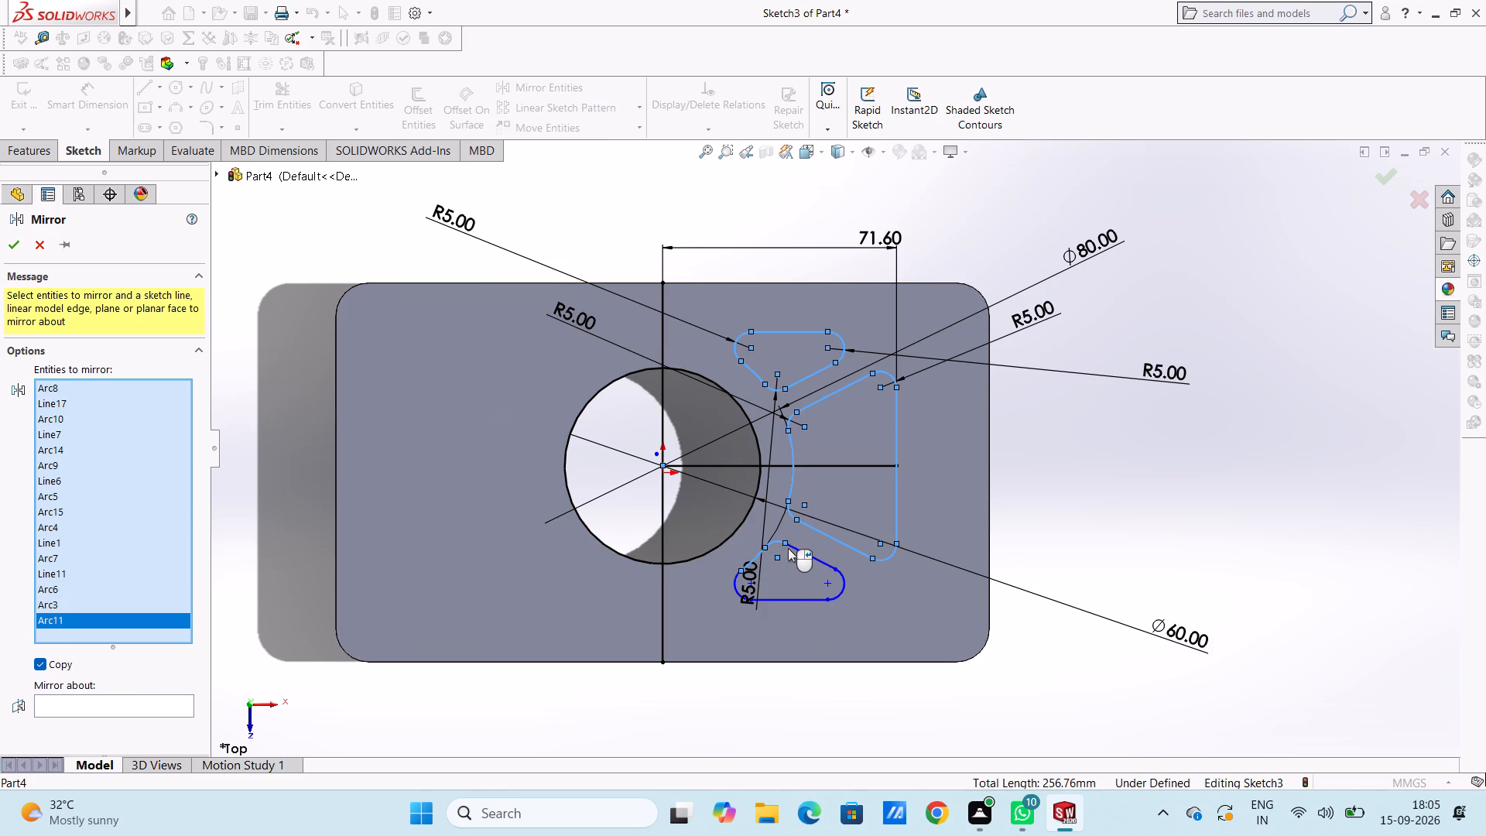
{"action": "left_click", "coordinate": [792, 550]}
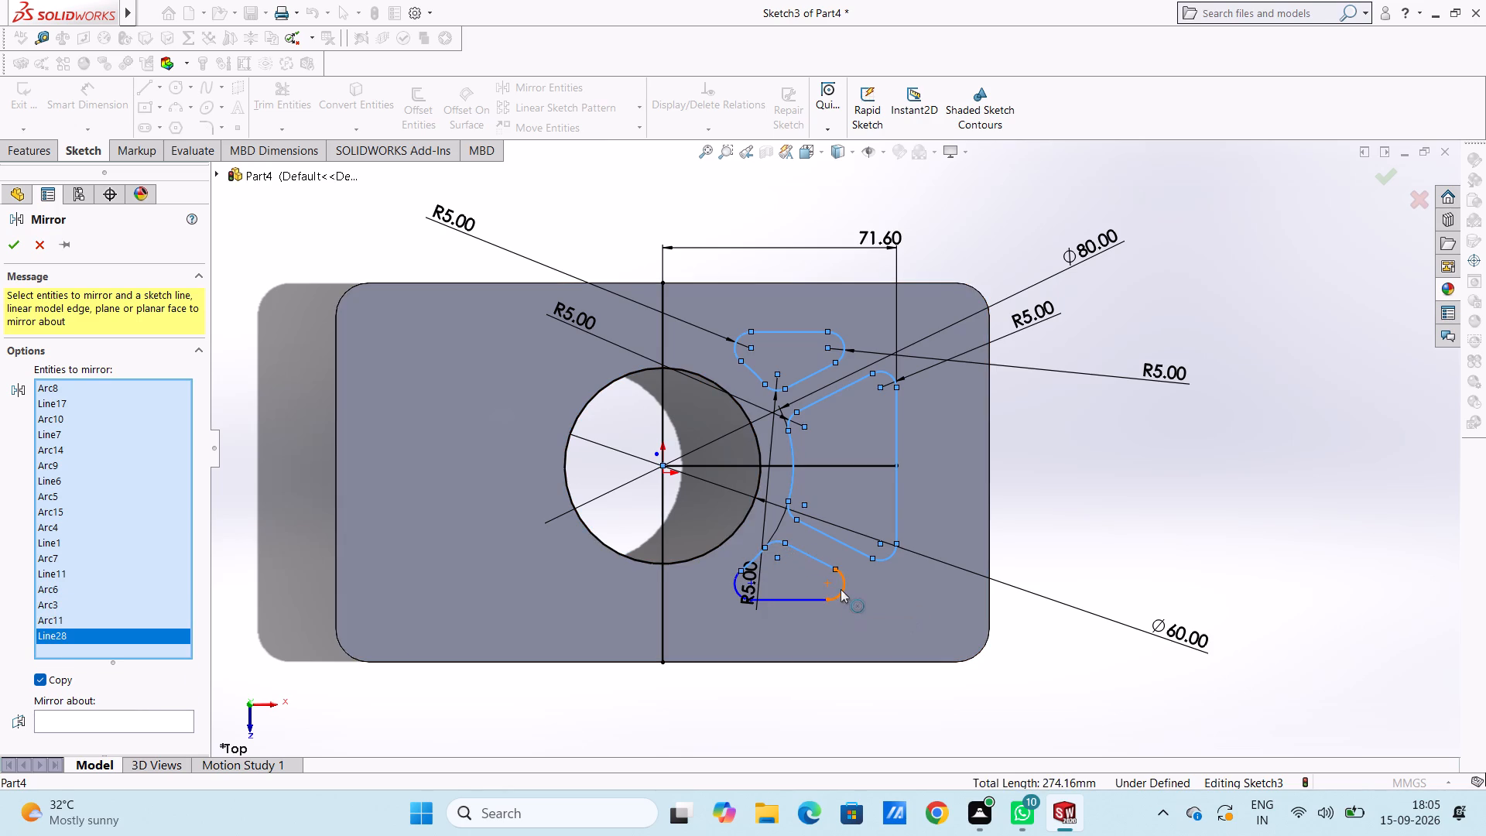
{"action": "left_click", "coordinate": [841, 589]}
{"action": "left_click", "coordinate": [812, 598]}
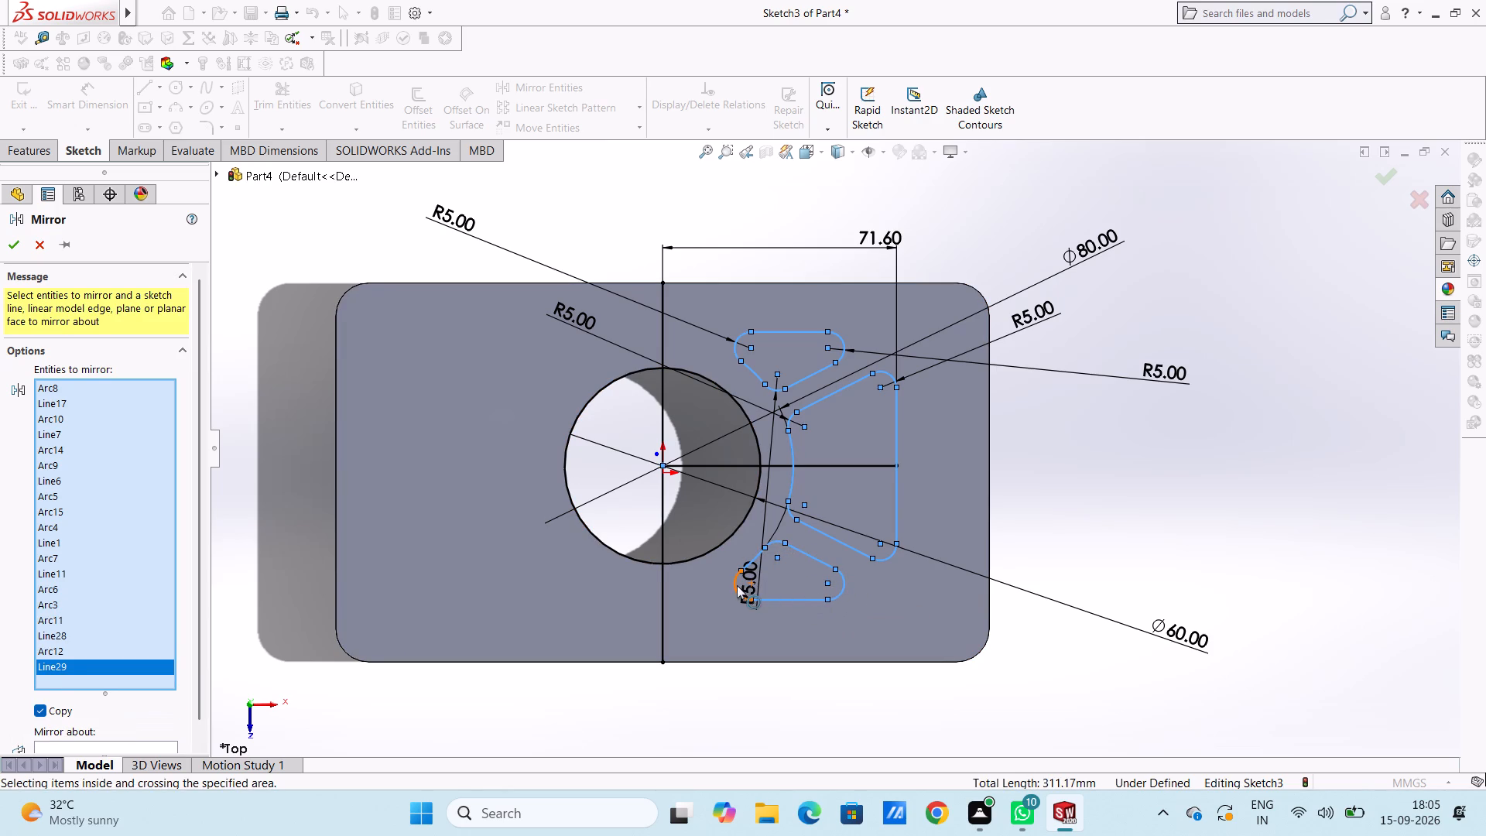
{"action": "left_click", "coordinate": [737, 585]}
{"action": "scroll", "coordinate": [48, 636], "scroll_direction": "down", "scroll_amount": 2}
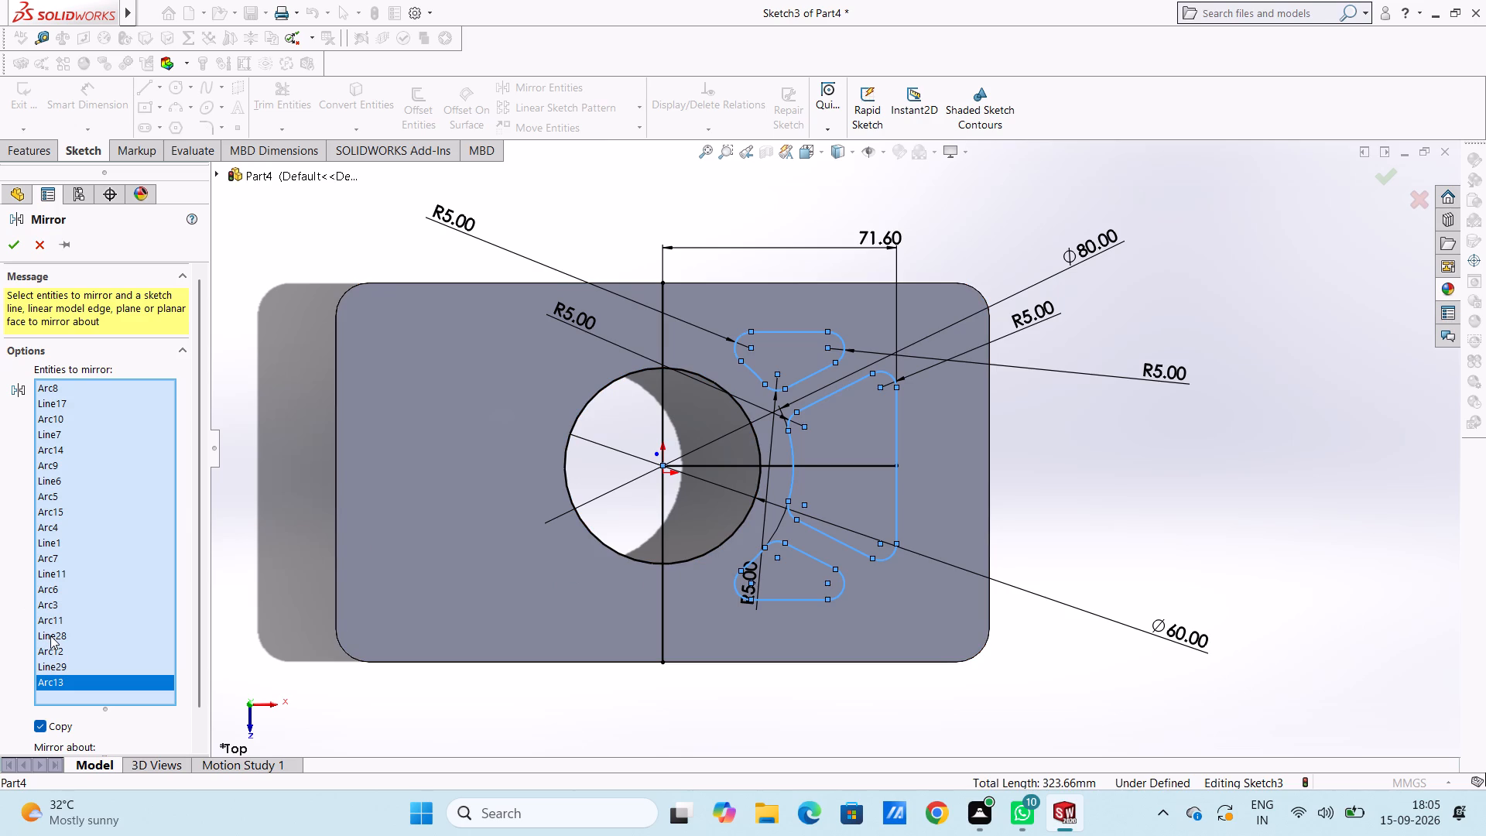
{"action": "scroll", "coordinate": [50, 635], "scroll_direction": "up", "scroll_amount": 2}
{"action": "scroll", "coordinate": [50, 635], "scroll_direction": "down", "scroll_amount": 3}
{"action": "scroll", "coordinate": [164, 543], "scroll_direction": "down", "scroll_amount": 6}
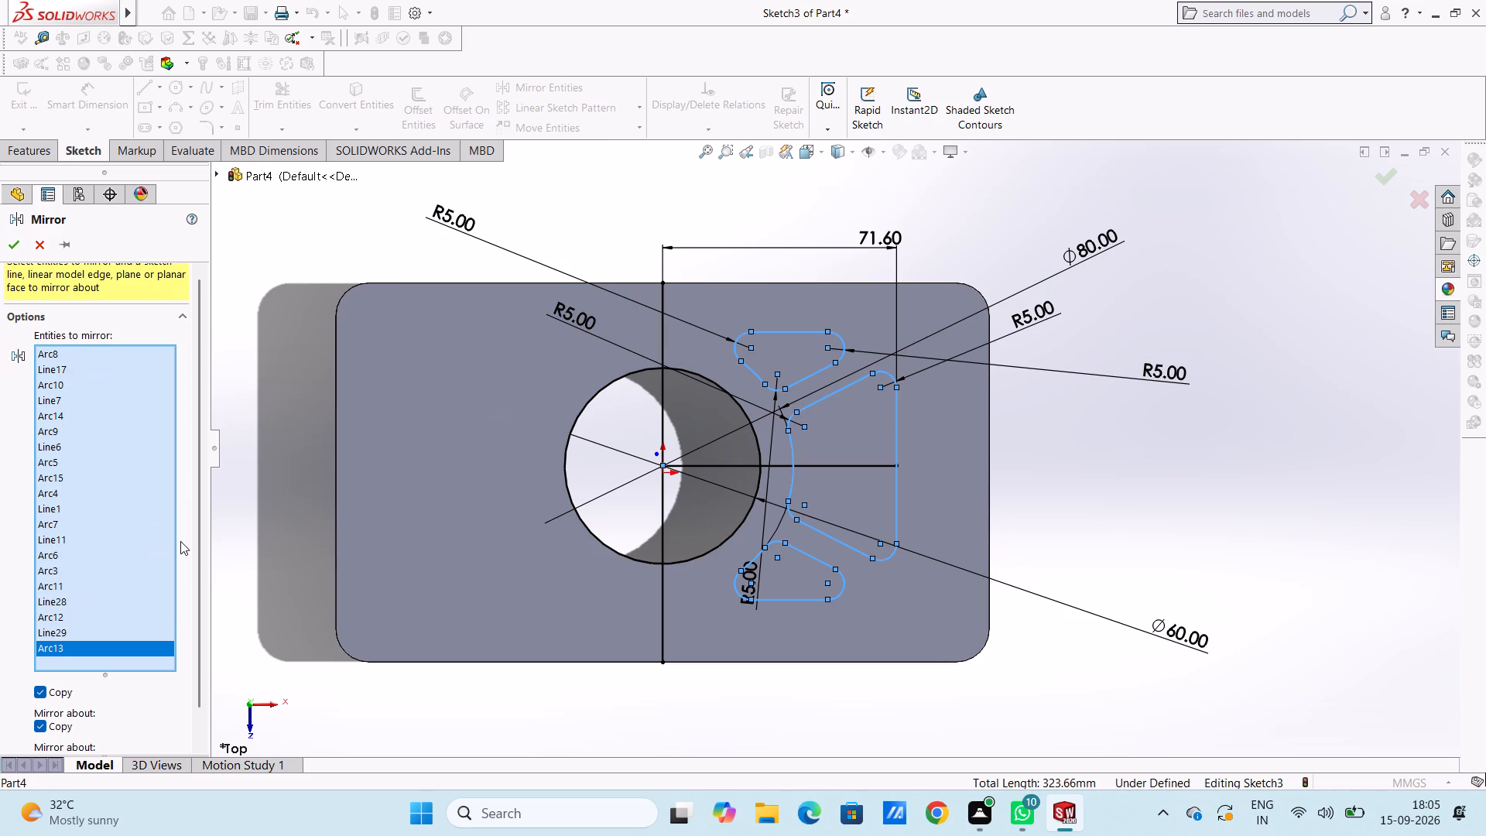
{"action": "scroll", "coordinate": [180, 541], "scroll_direction": "down", "scroll_amount": 1}
{"action": "left_click", "coordinate": [91, 735]}
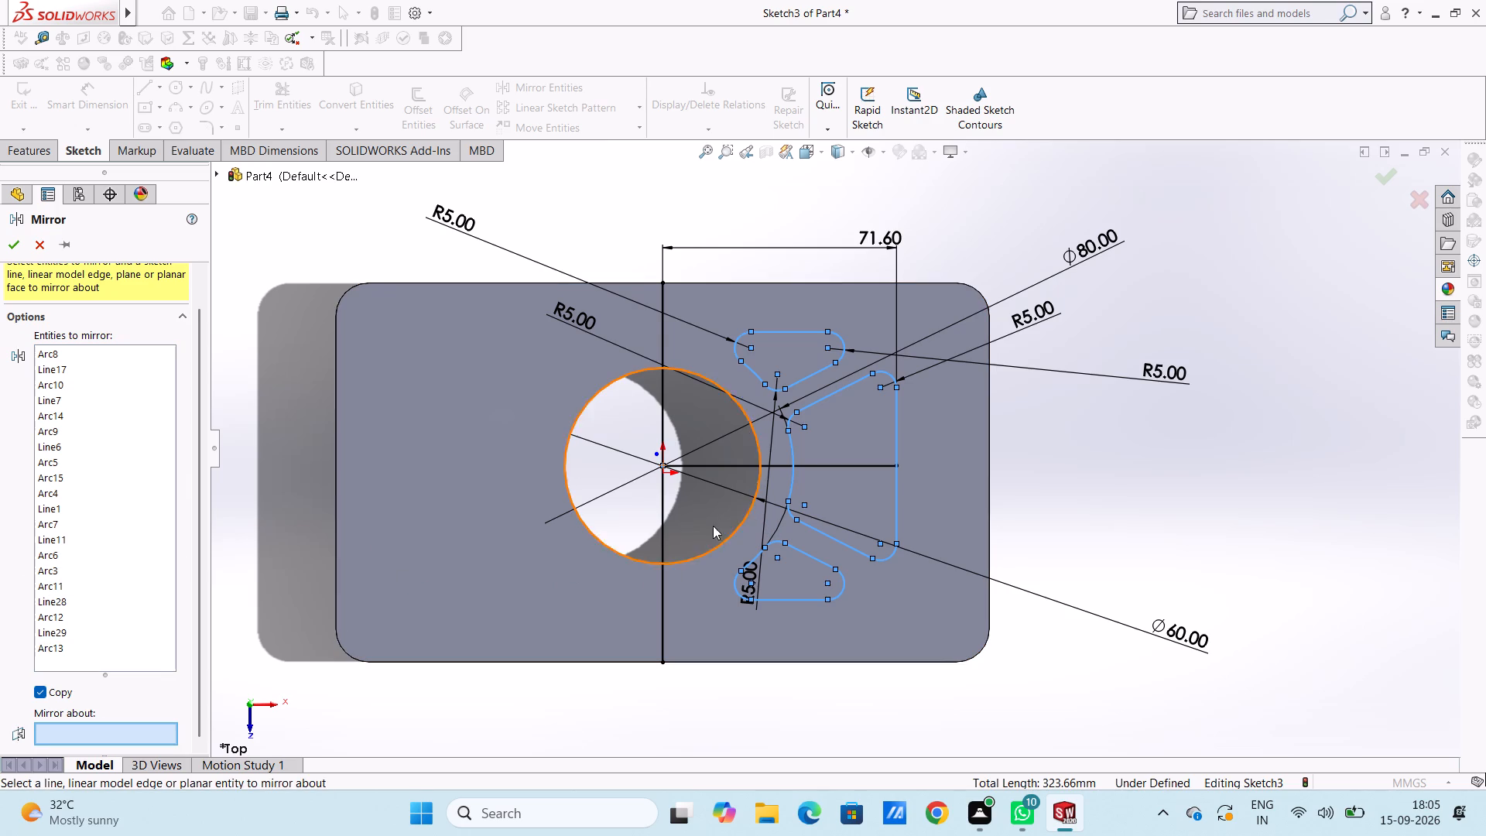
{"action": "left_click", "coordinate": [665, 524]}
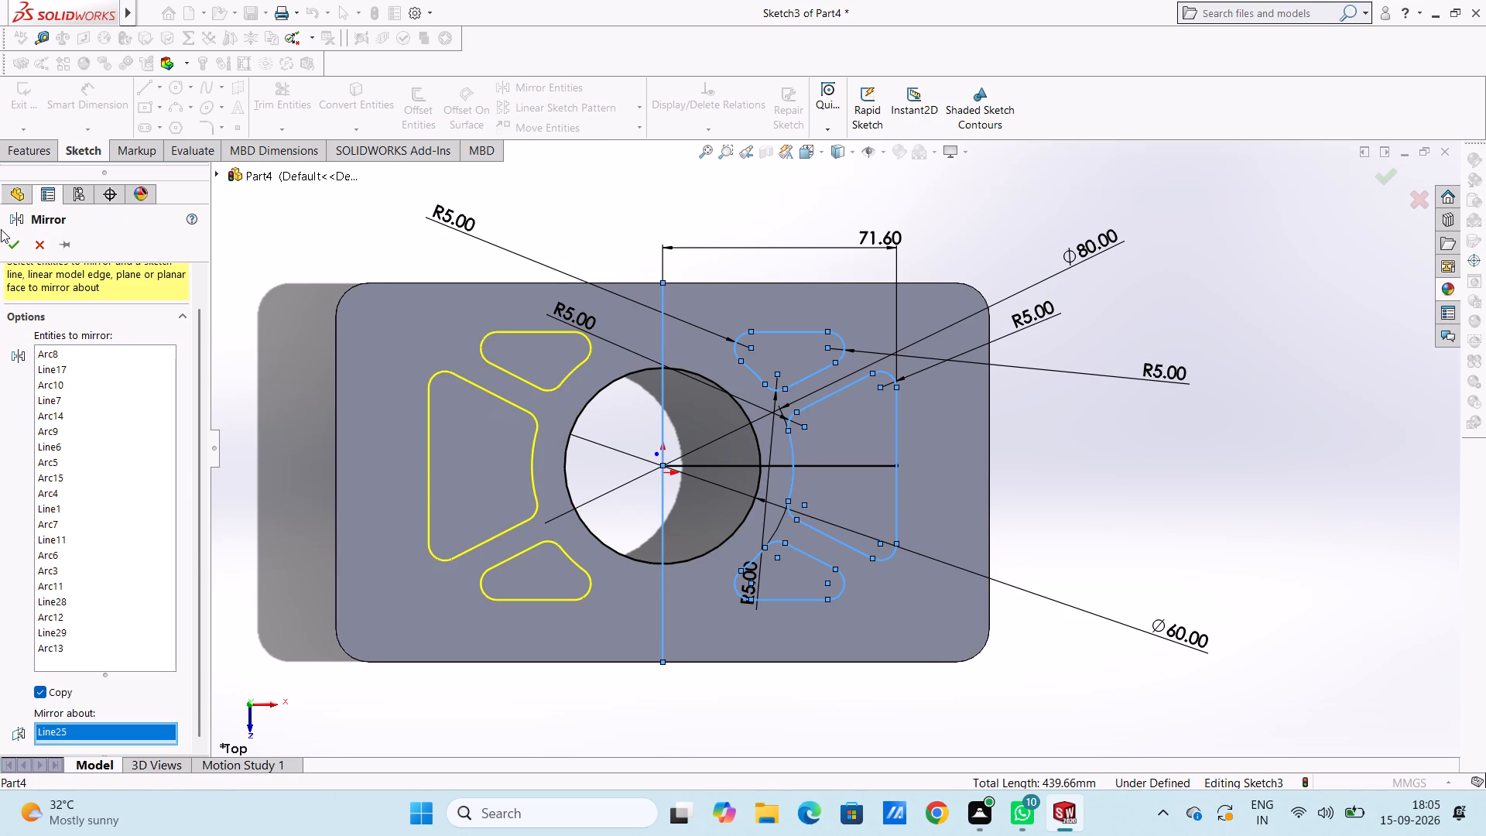
{"action": "left_click", "coordinate": [7, 239]}
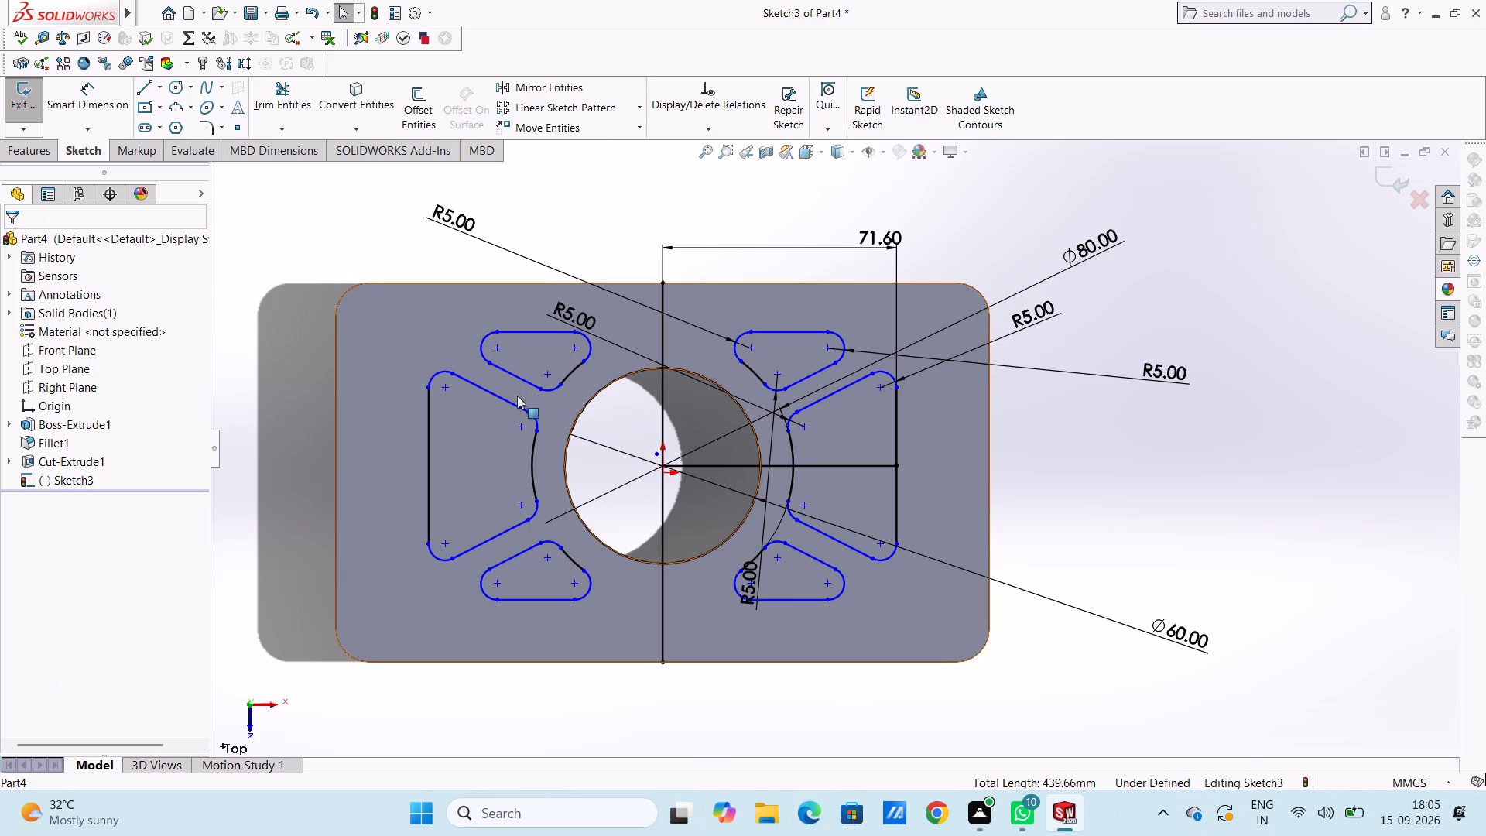
Examine the six rounded profiles around the hole from above and at a slight tilt.
{"action": "scroll", "coordinate": [457, 358], "scroll_direction": "up", "scroll_amount": 2}
{"action": "scroll", "coordinate": [457, 358], "scroll_direction": "down", "scroll_amount": 2}
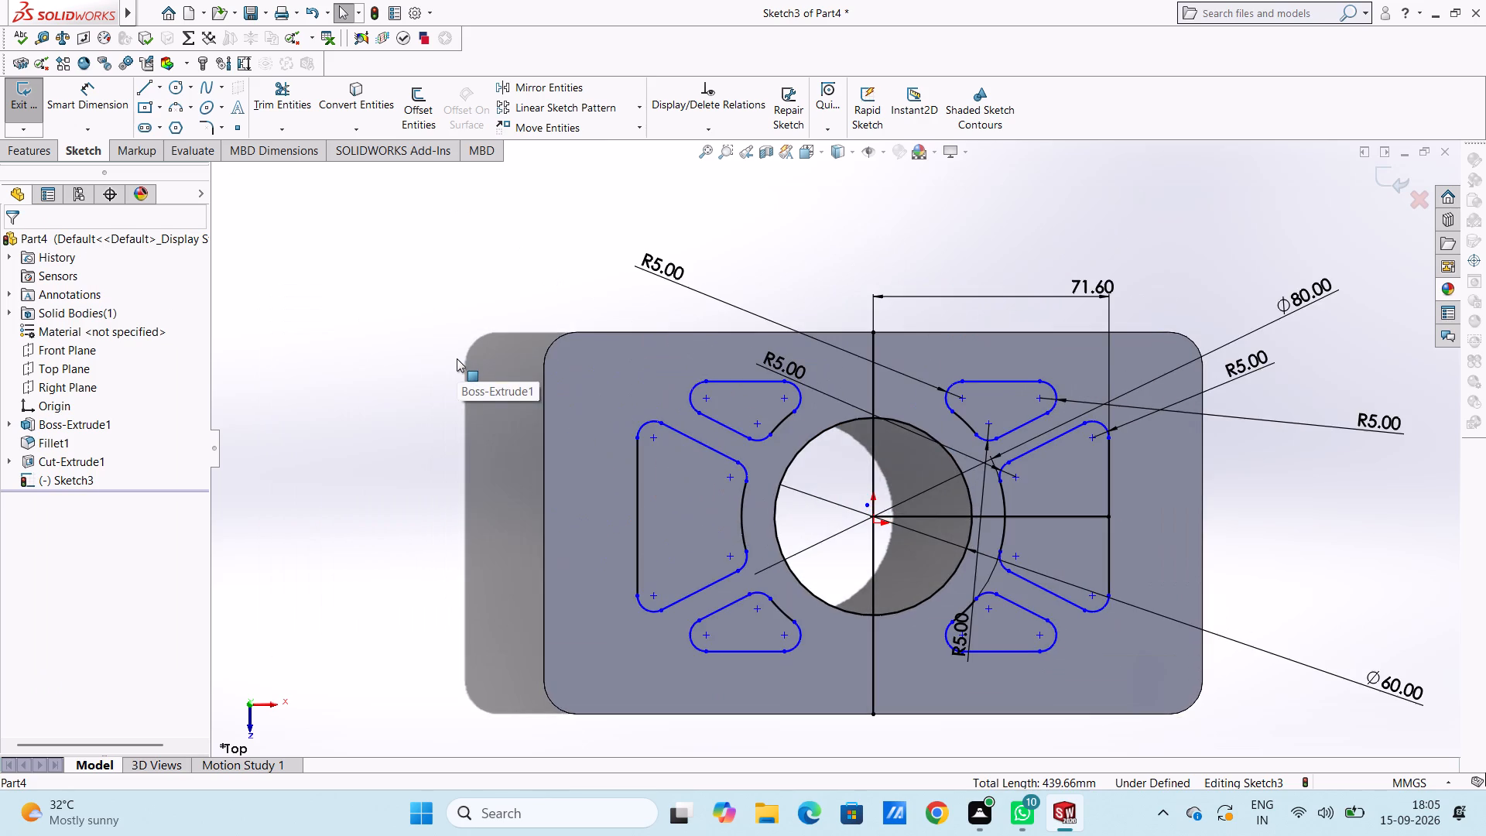
{"action": "scroll", "coordinate": [457, 358], "scroll_direction": "up", "scroll_amount": 3}
{"action": "scroll", "coordinate": [1008, 666], "scroll_direction": "down", "scroll_amount": 2}
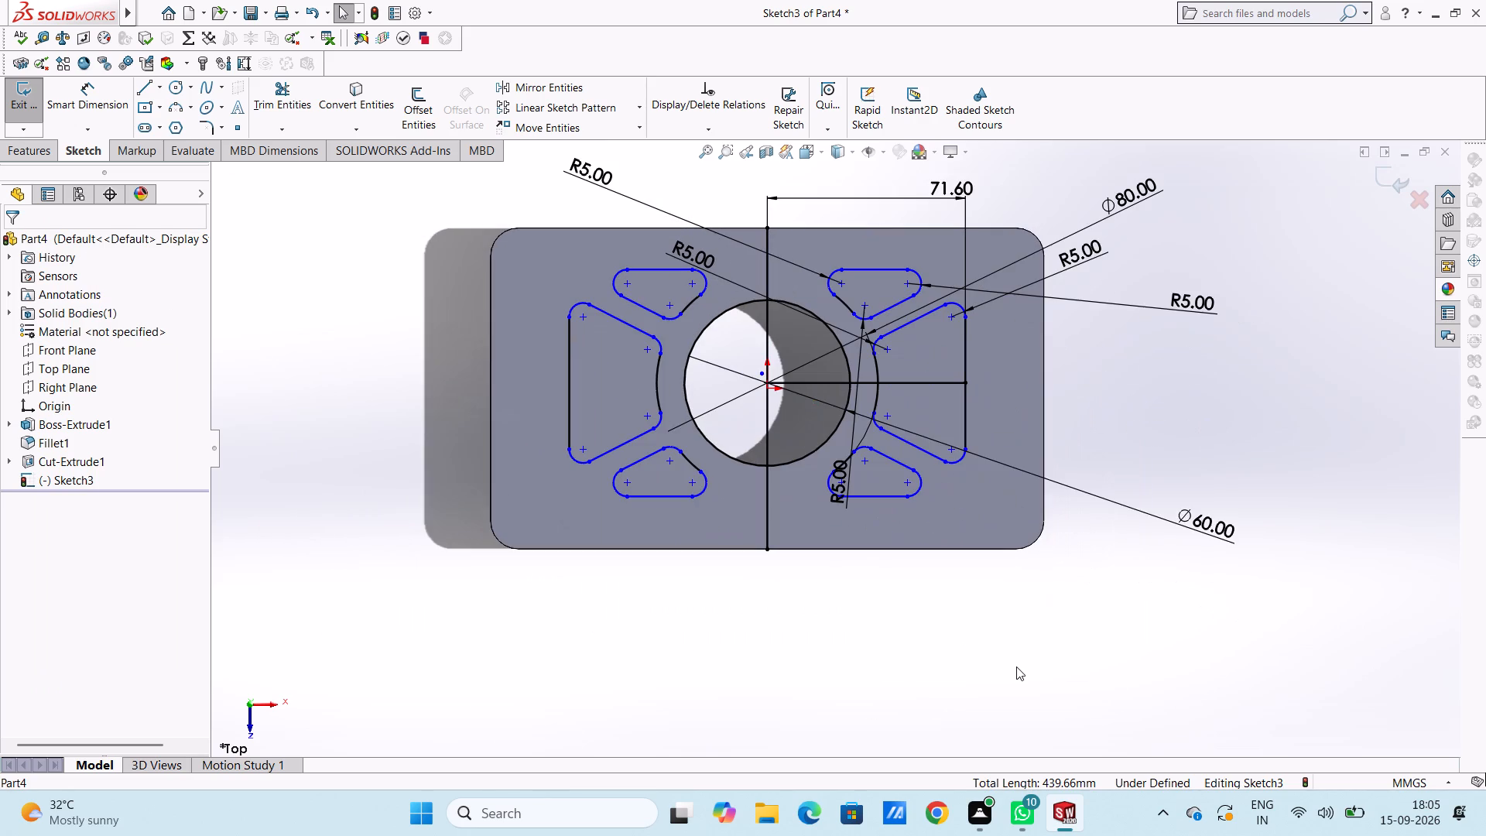
{"action": "scroll", "coordinate": [1088, 510], "scroll_direction": "down", "scroll_amount": 1}
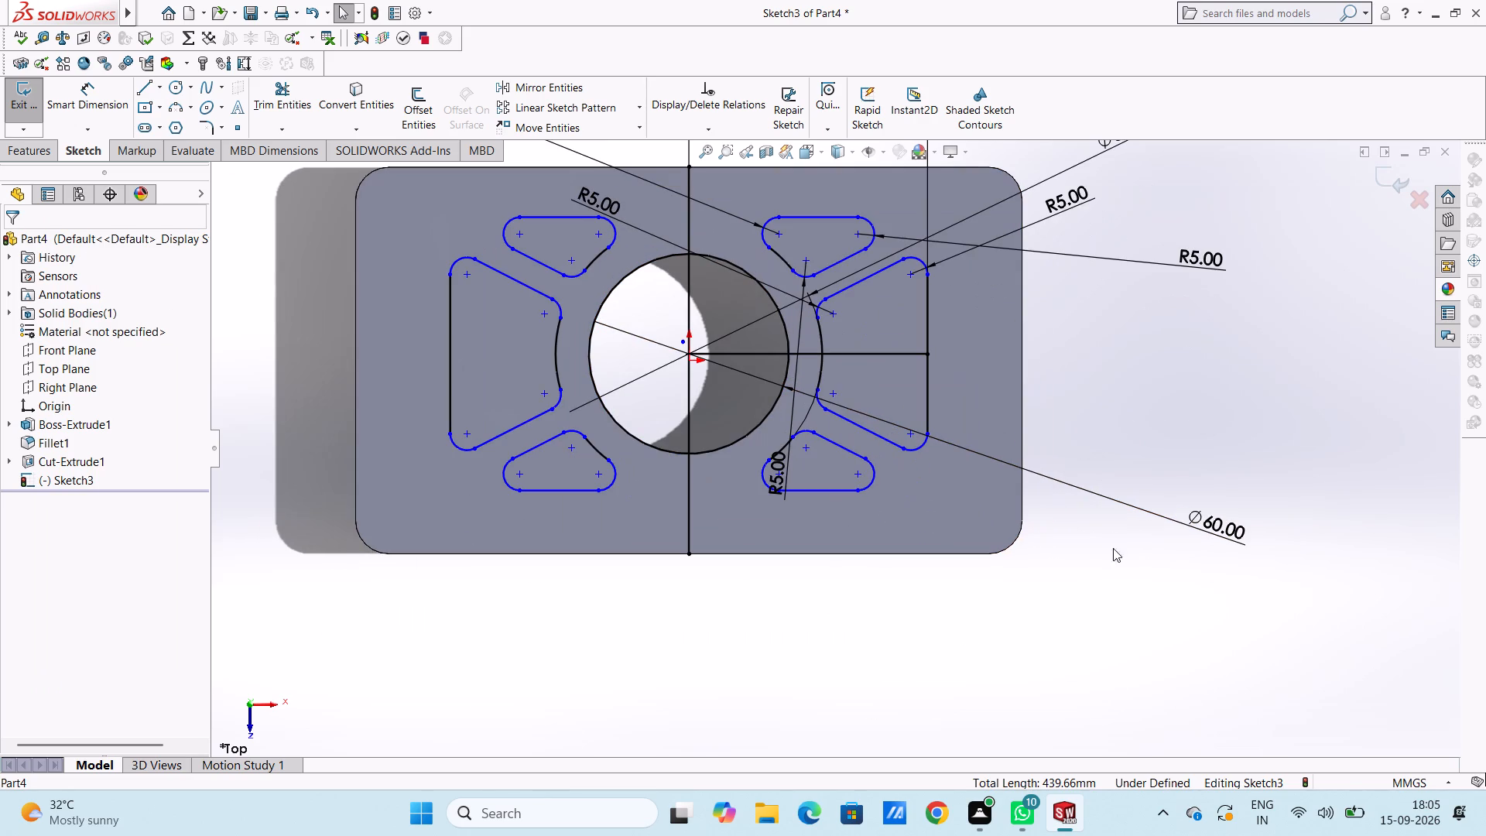
{"action": "scroll", "coordinate": [1122, 593], "scroll_direction": "down", "scroll_amount": 2}
{"action": "scroll", "coordinate": [1122, 593], "scroll_direction": "up", "scroll_amount": 5}
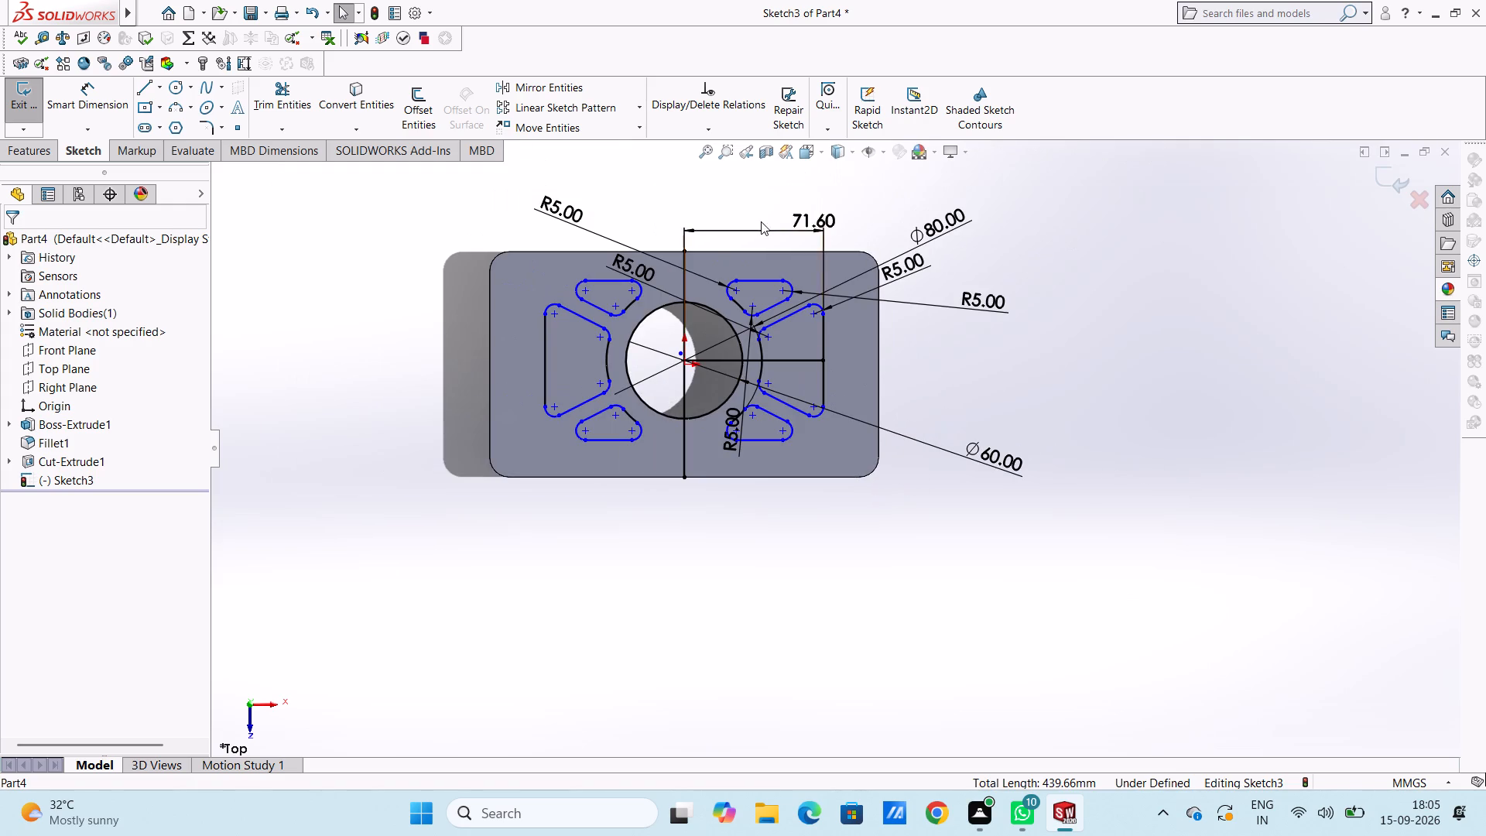
{"action": "scroll", "coordinate": [665, 209], "scroll_direction": "up", "scroll_amount": 1}
{"action": "scroll", "coordinate": [665, 209], "scroll_direction": "down", "scroll_amount": 3}
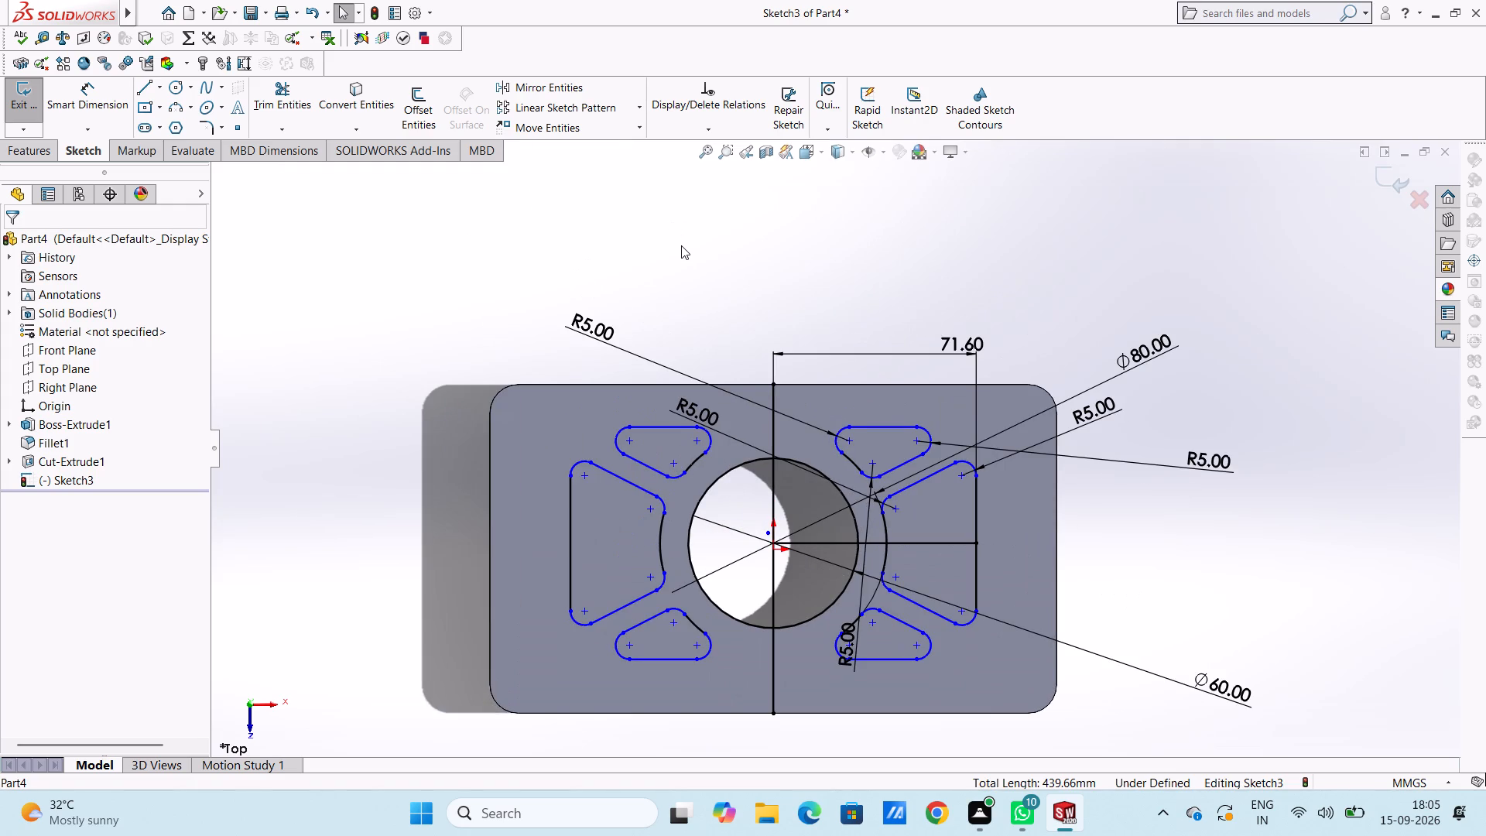
{"action": "scroll", "coordinate": [681, 245], "scroll_direction": "up", "scroll_amount": 2}
{"action": "middle_click_drag", "start_coordinate": [1043, 694], "coordinate": [991, 679]}
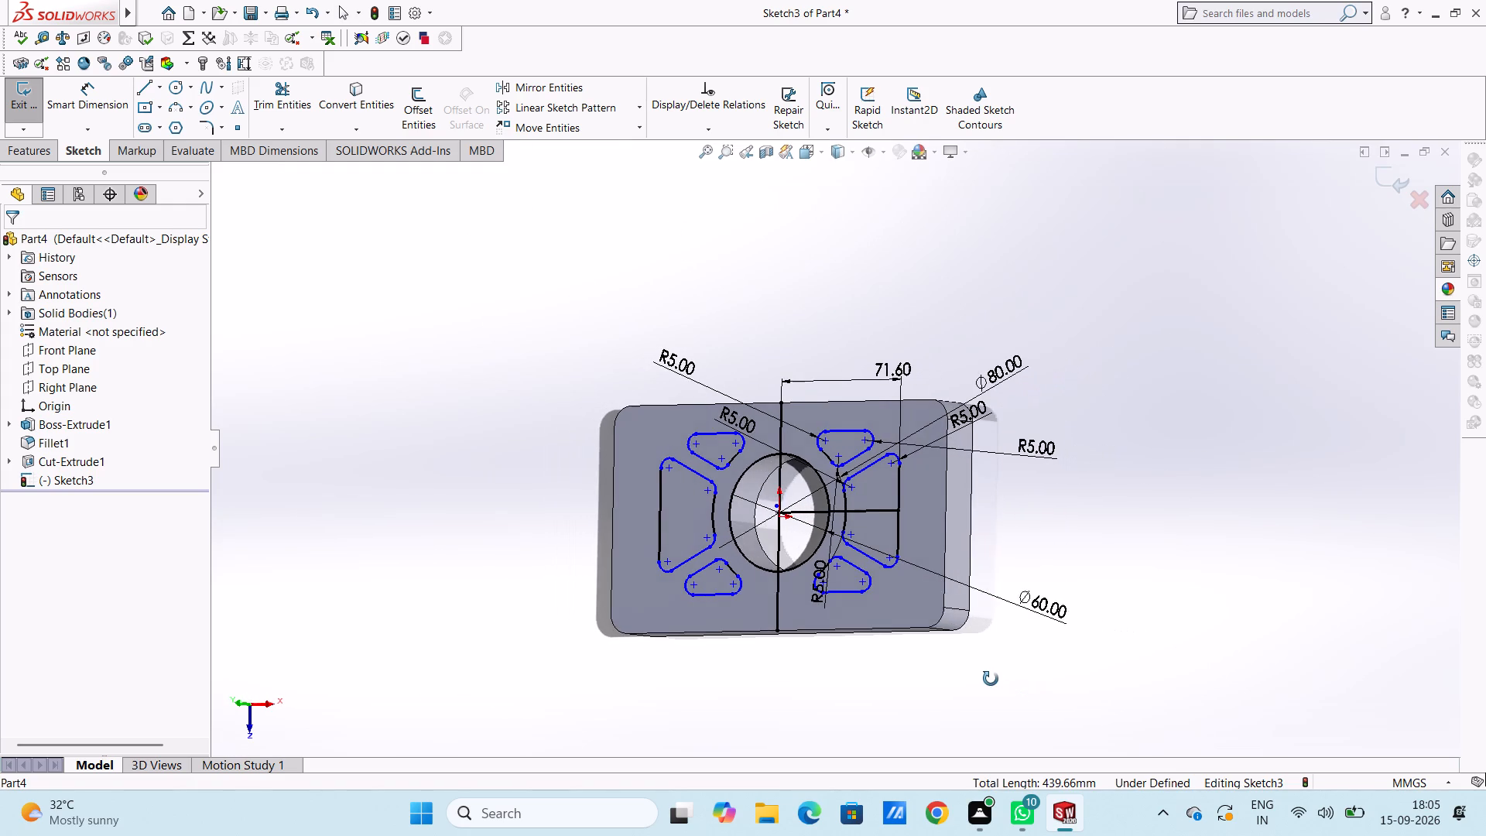
{"action": "middle_click_drag", "start_coordinate": [991, 679], "coordinate": [990, 679]}
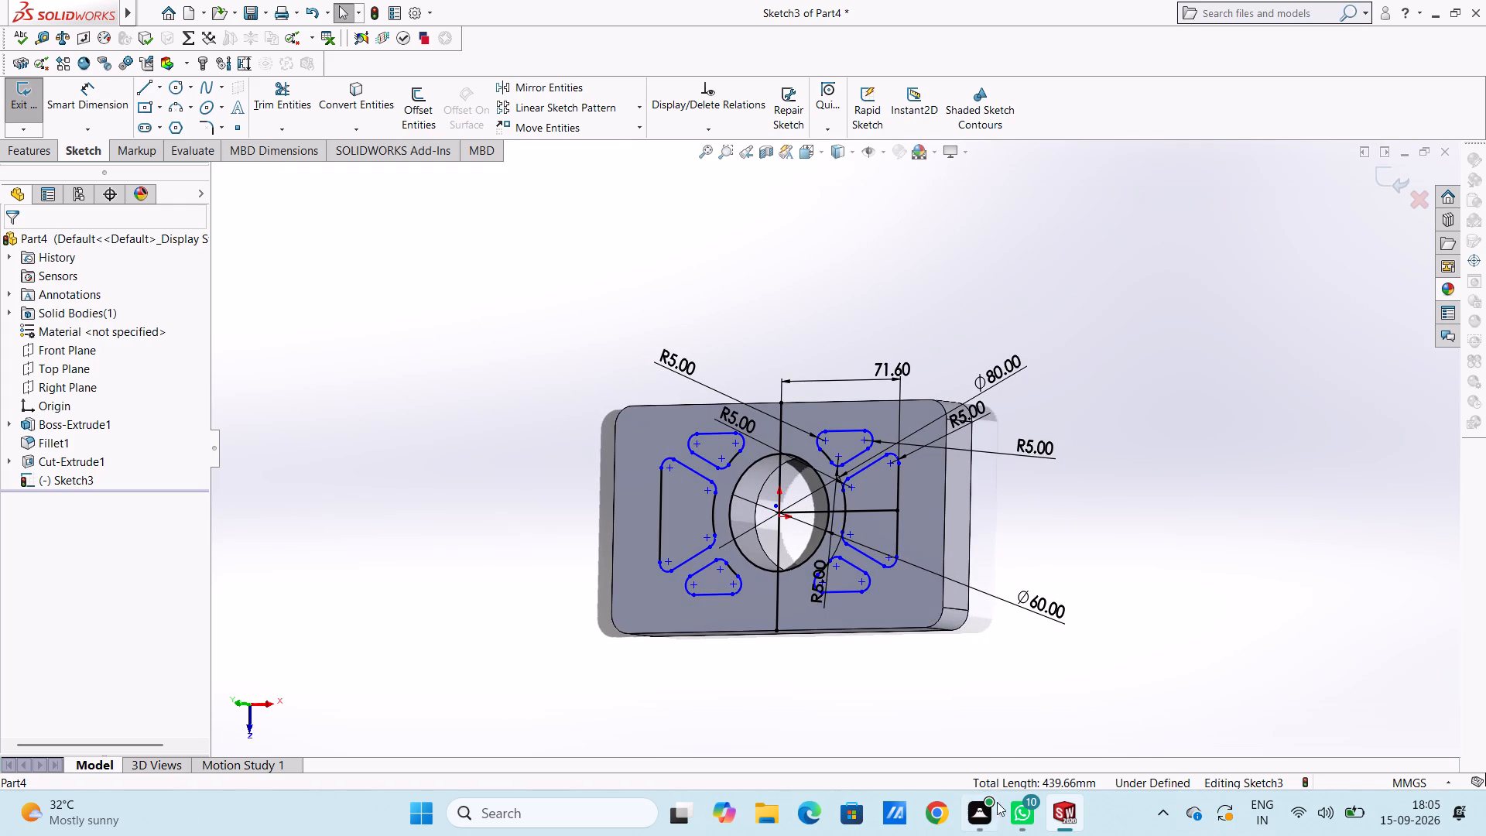
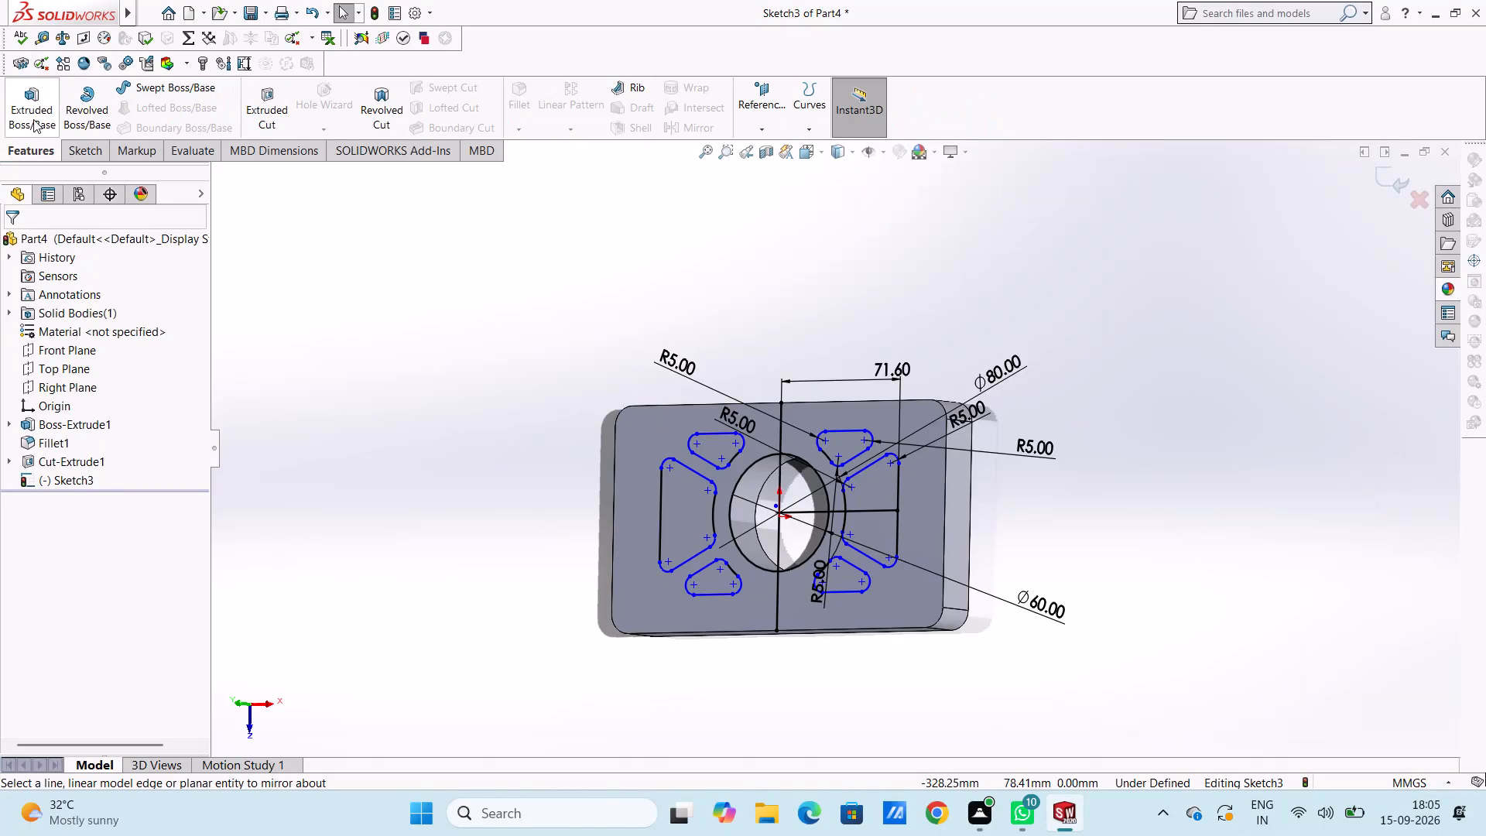
Cut the six rounded profiles around the central hole through the base with a blind Extruded Cut 24 mm deep.
{"action": "left_click", "coordinate": [278, 118]}
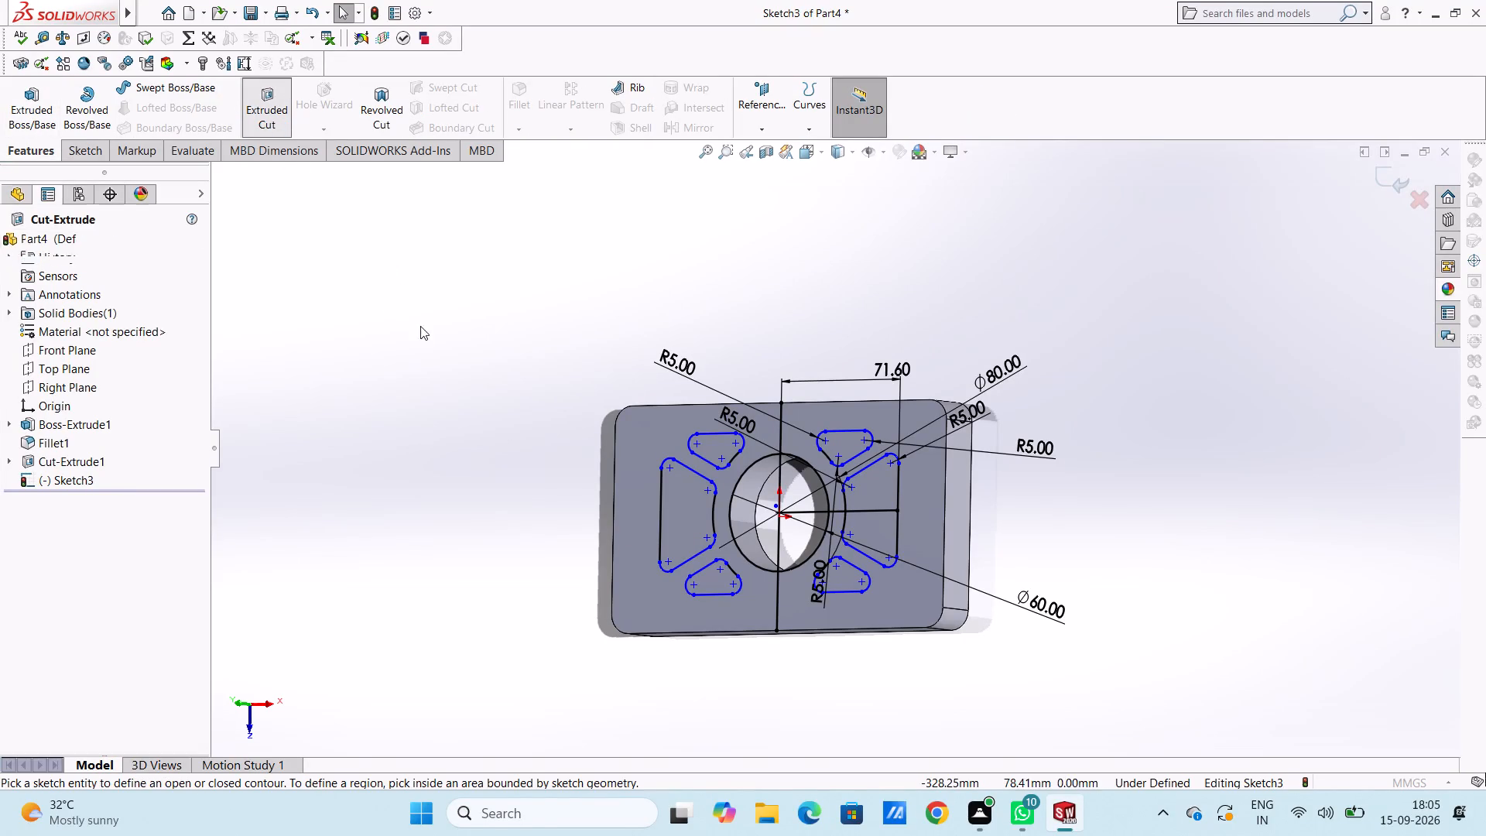
{"action": "left_click", "coordinate": [707, 445]}
{"action": "left_click", "coordinate": [689, 502]}
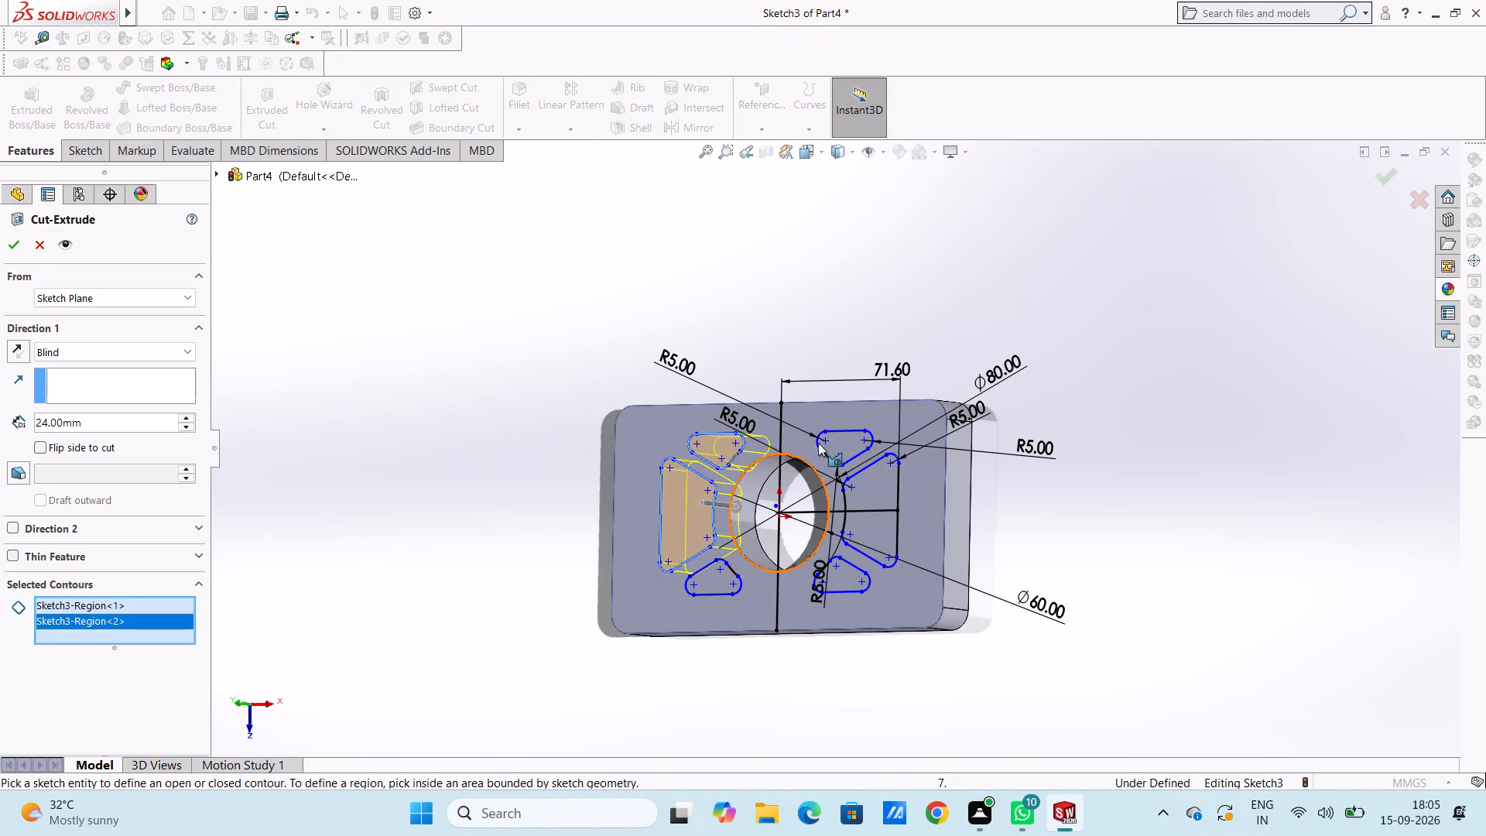
{"action": "left_click", "coordinate": [847, 440]}
{"action": "left_click", "coordinate": [856, 491]}
{"action": "left_click", "coordinate": [860, 540]}
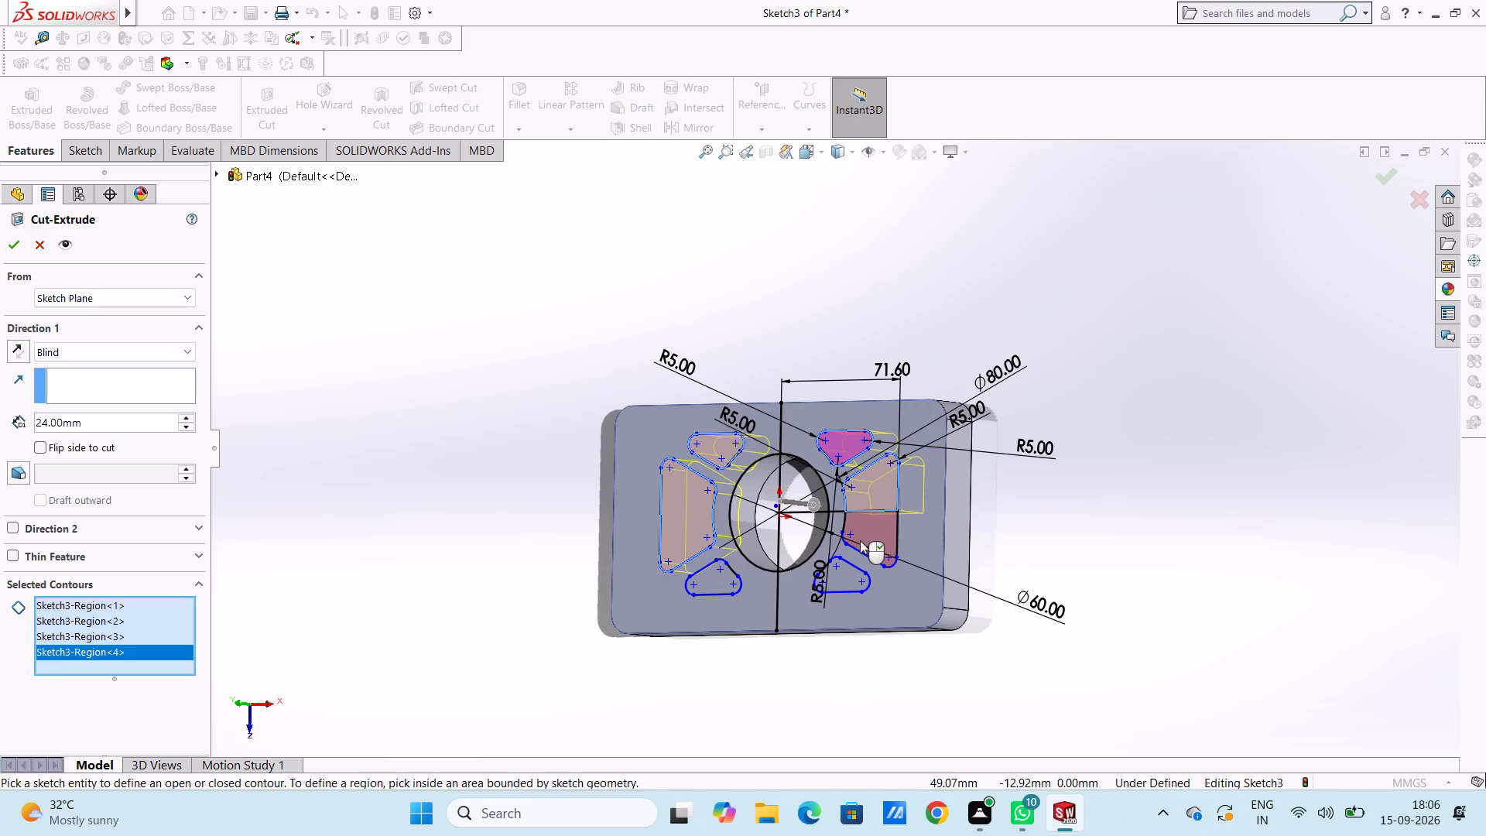
{"action": "left_click", "coordinate": [833, 579]}
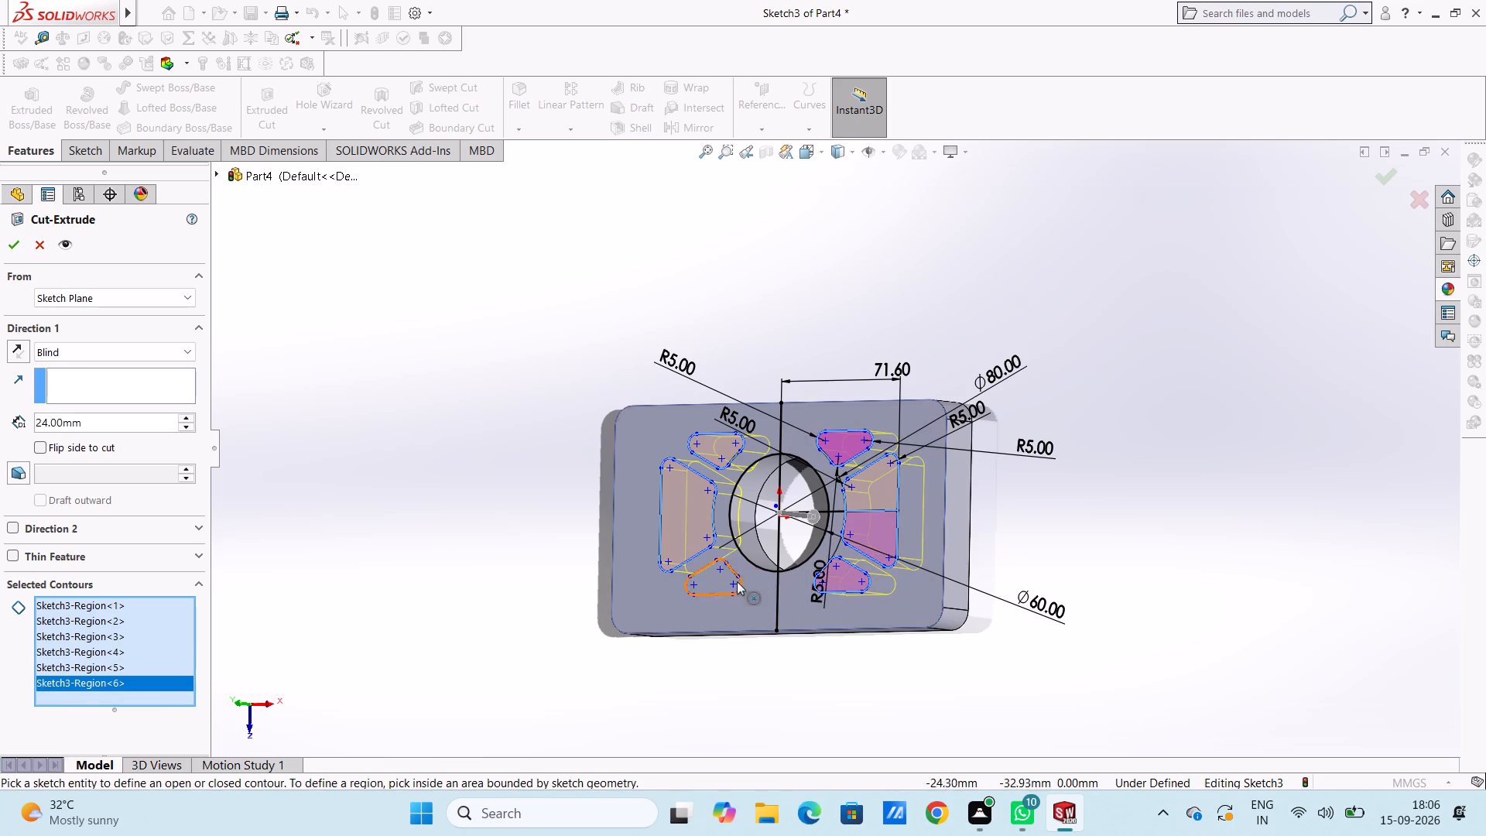
{"action": "left_click", "coordinate": [721, 577]}
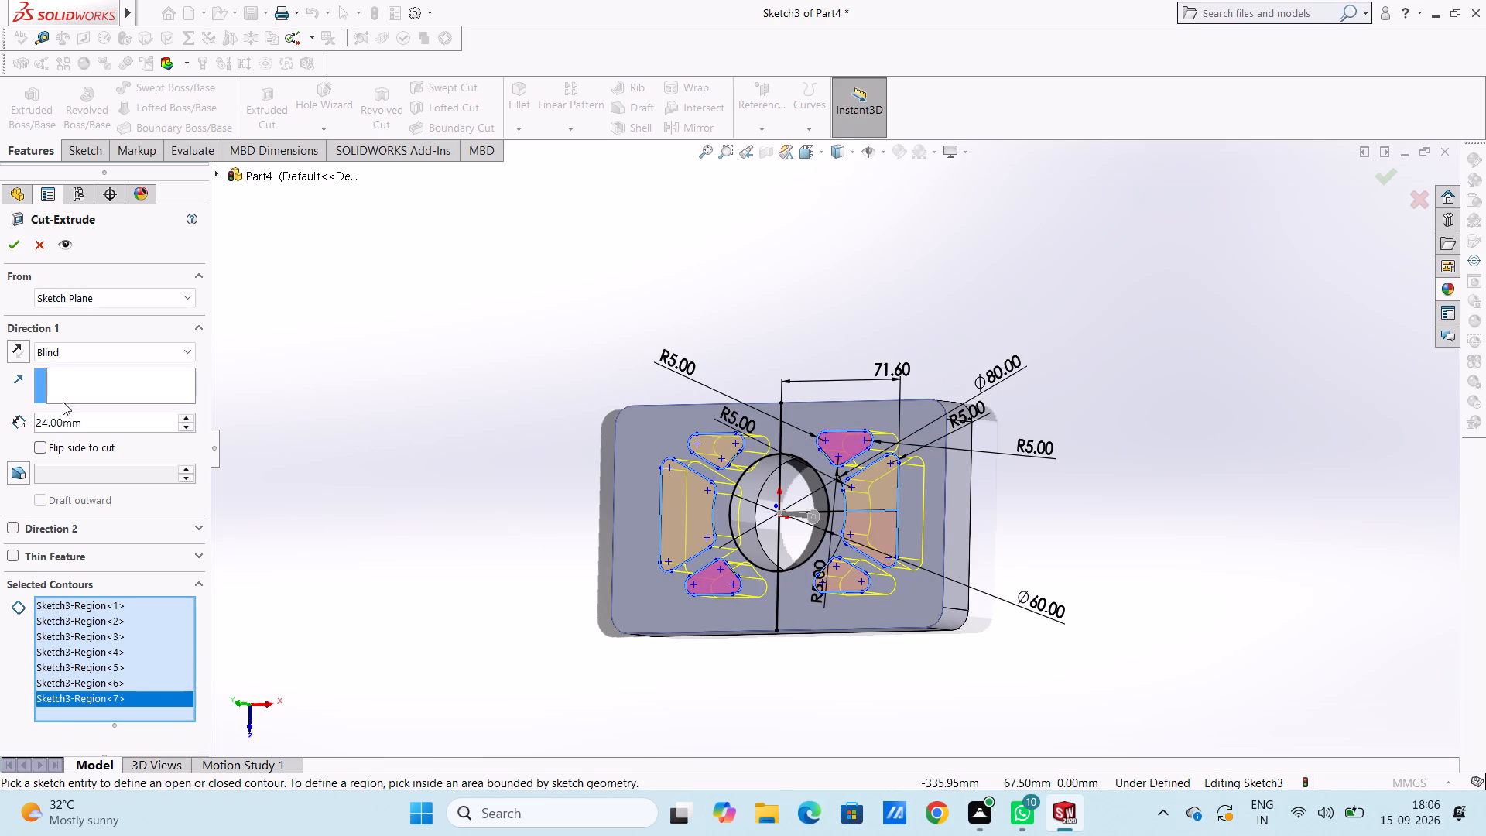
{"action": "left_click", "coordinate": [13, 248]}
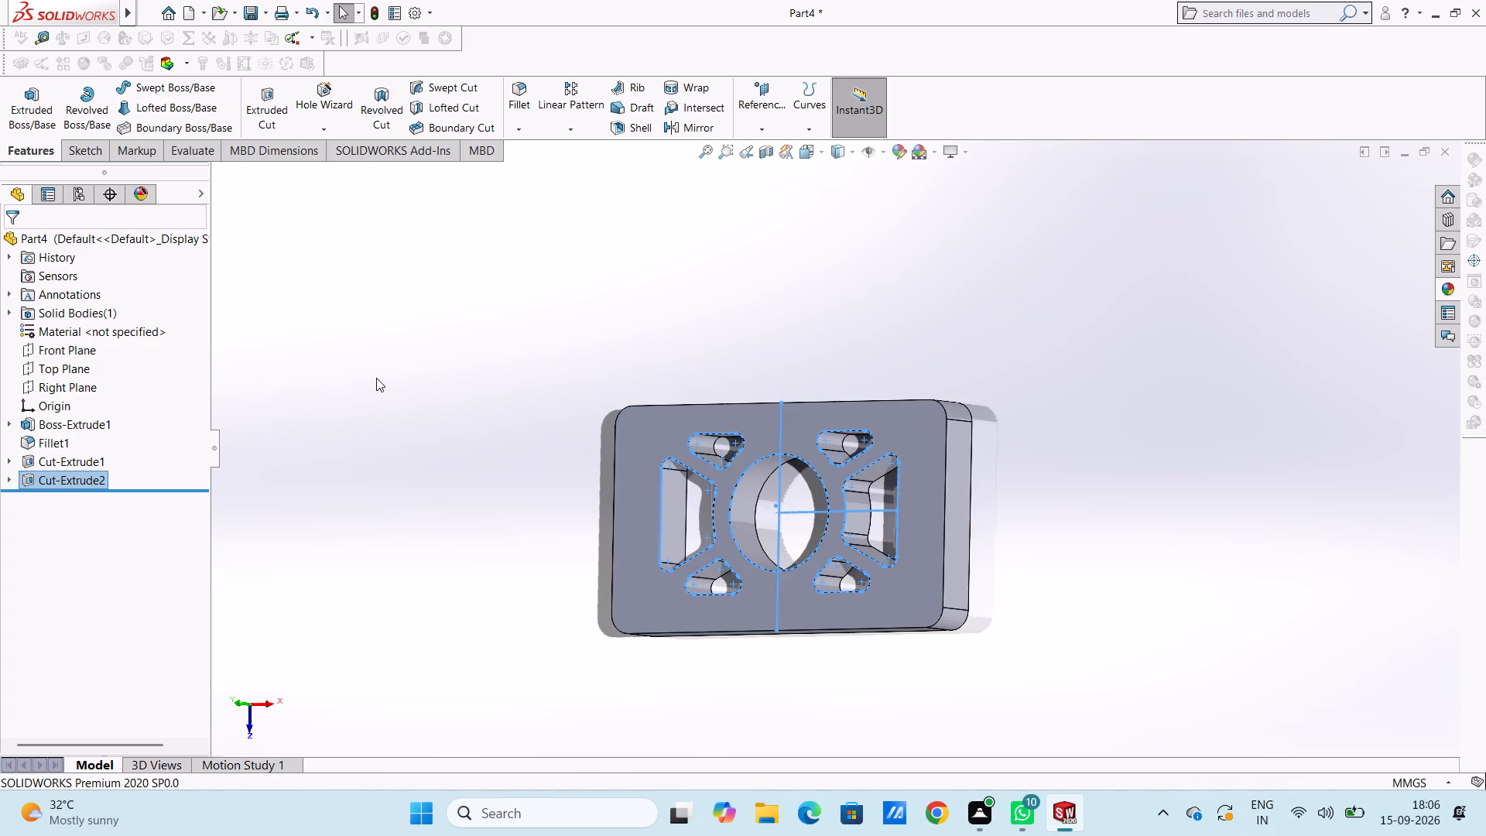
{"action": "left_click", "coordinate": [377, 378]}
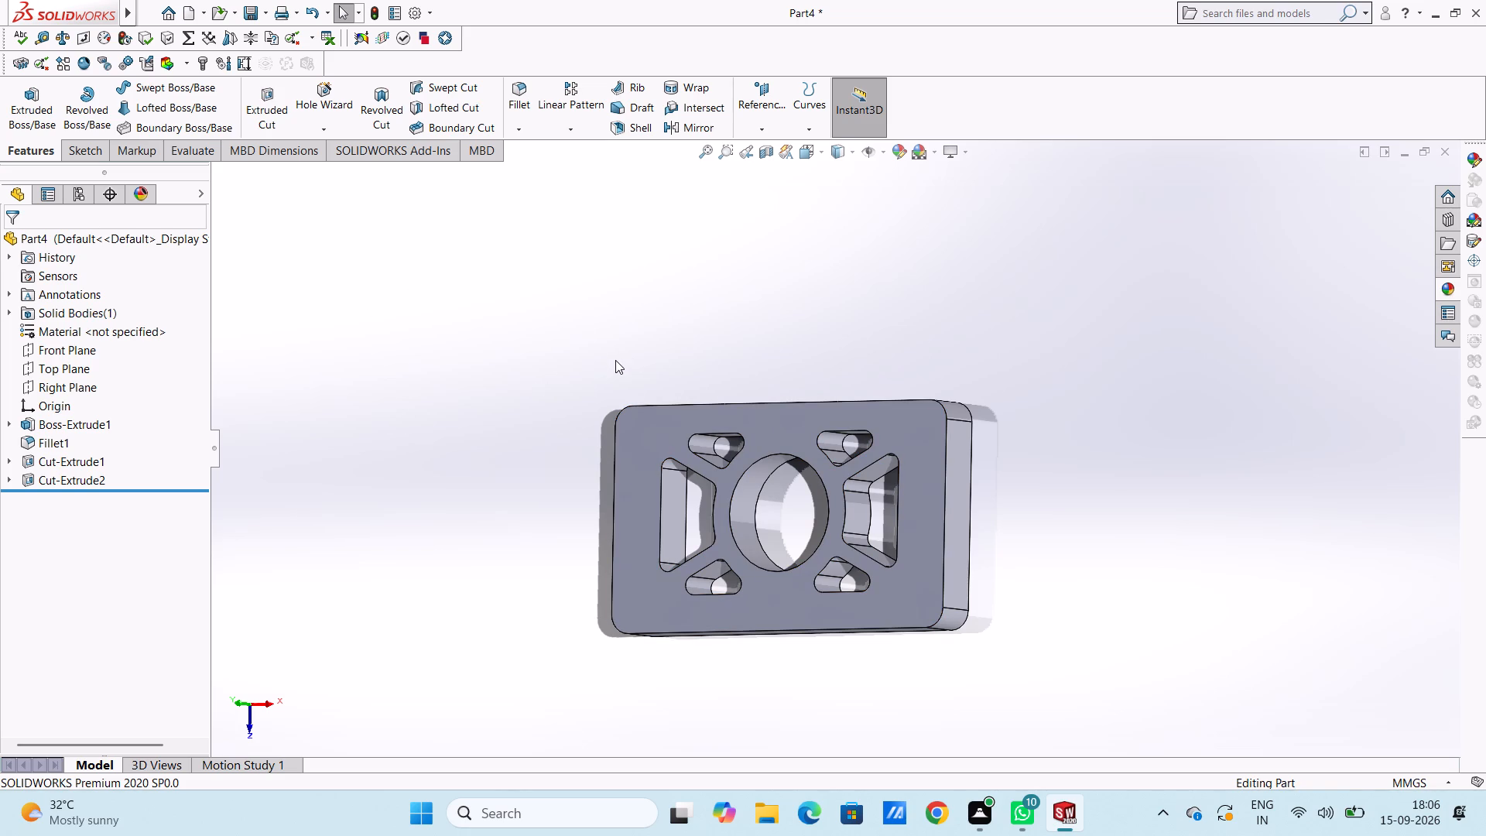
Start a new sketch on the top face of the base, viewed from above.
{"action": "key", "text": "ctrl+5"}
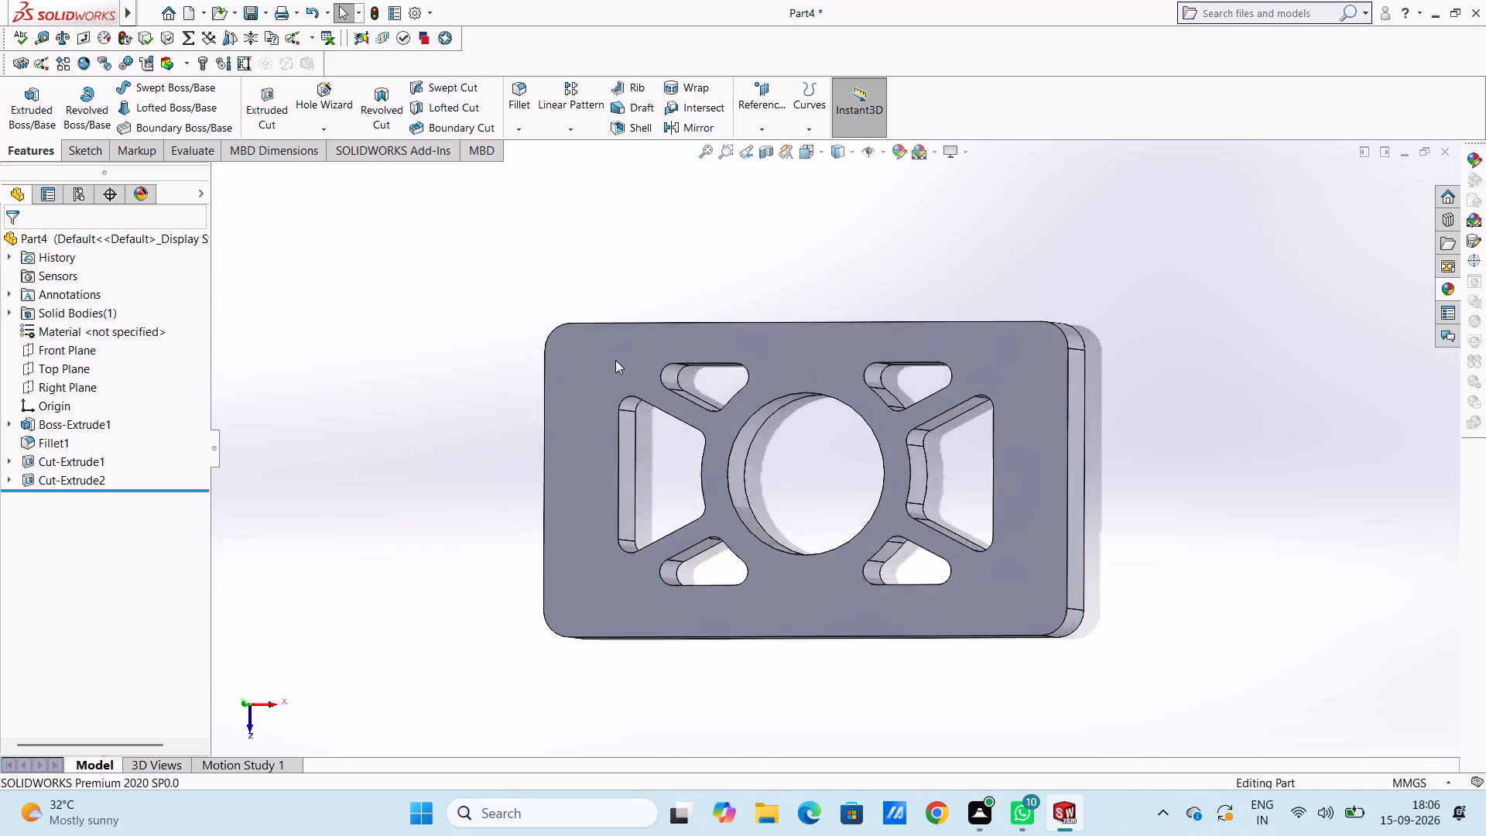
{"action": "scroll", "coordinate": [628, 363], "scroll_direction": "down", "scroll_amount": 1}
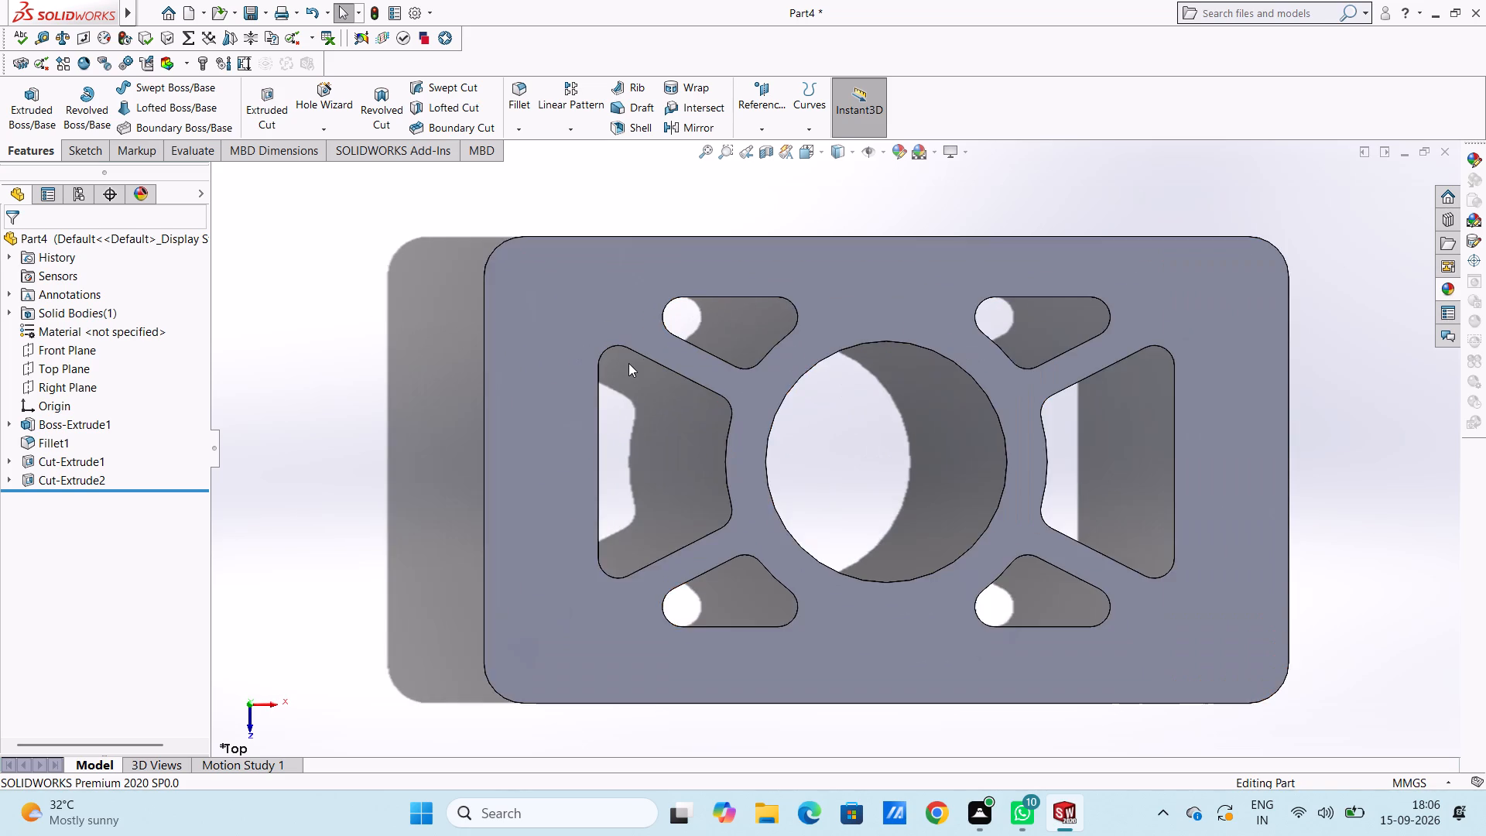
{"action": "scroll", "coordinate": [628, 363], "scroll_direction": "up", "scroll_amount": 3}
{"action": "scroll", "coordinate": [628, 363], "scroll_direction": "down", "scroll_amount": 2}
{"action": "scroll", "coordinate": [714, 363], "scroll_direction": "up", "scroll_amount": 2}
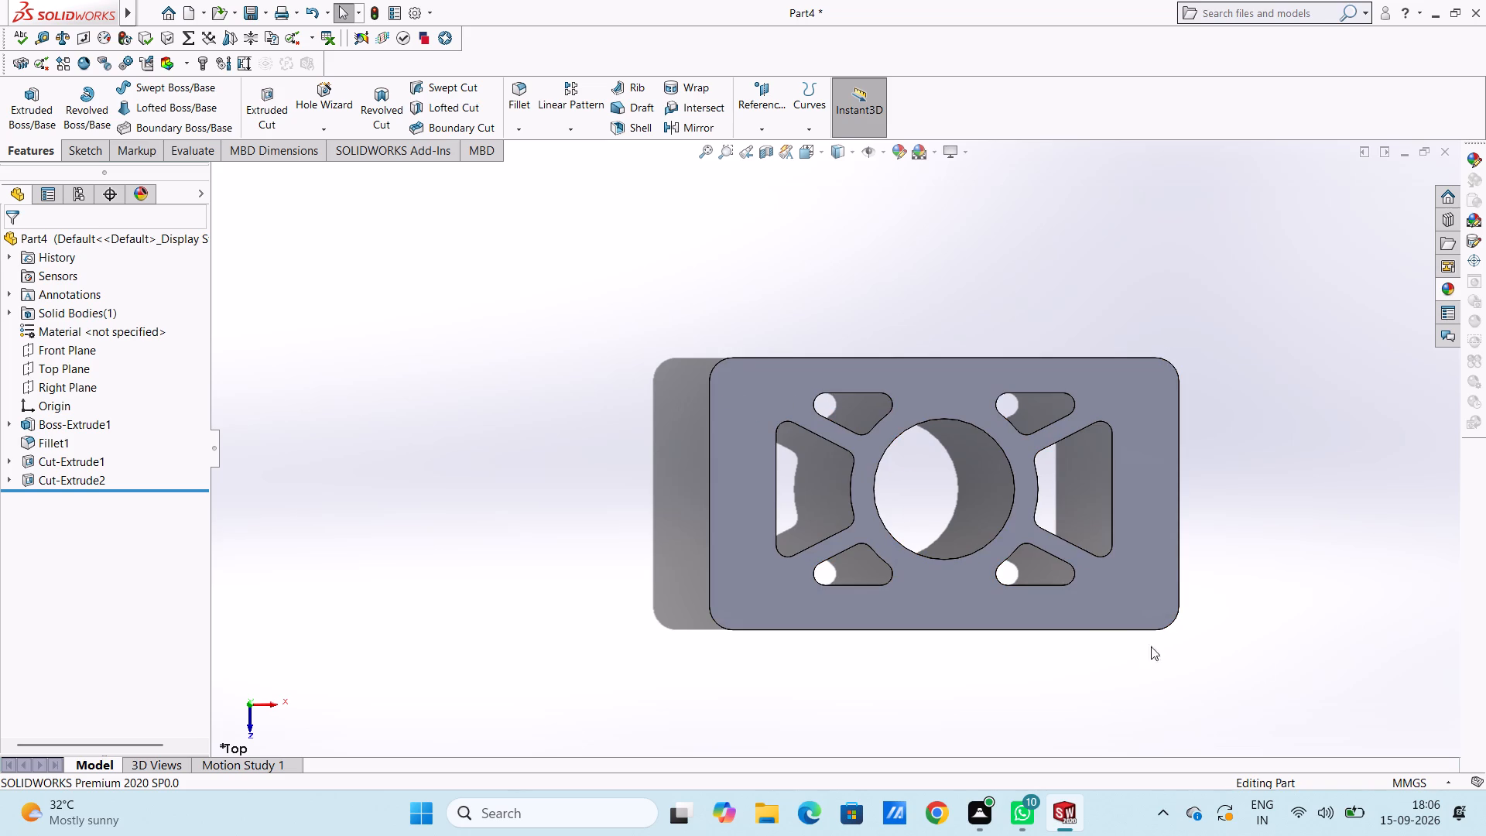
{"action": "scroll", "coordinate": [1293, 667], "scroll_direction": "down", "scroll_amount": 1}
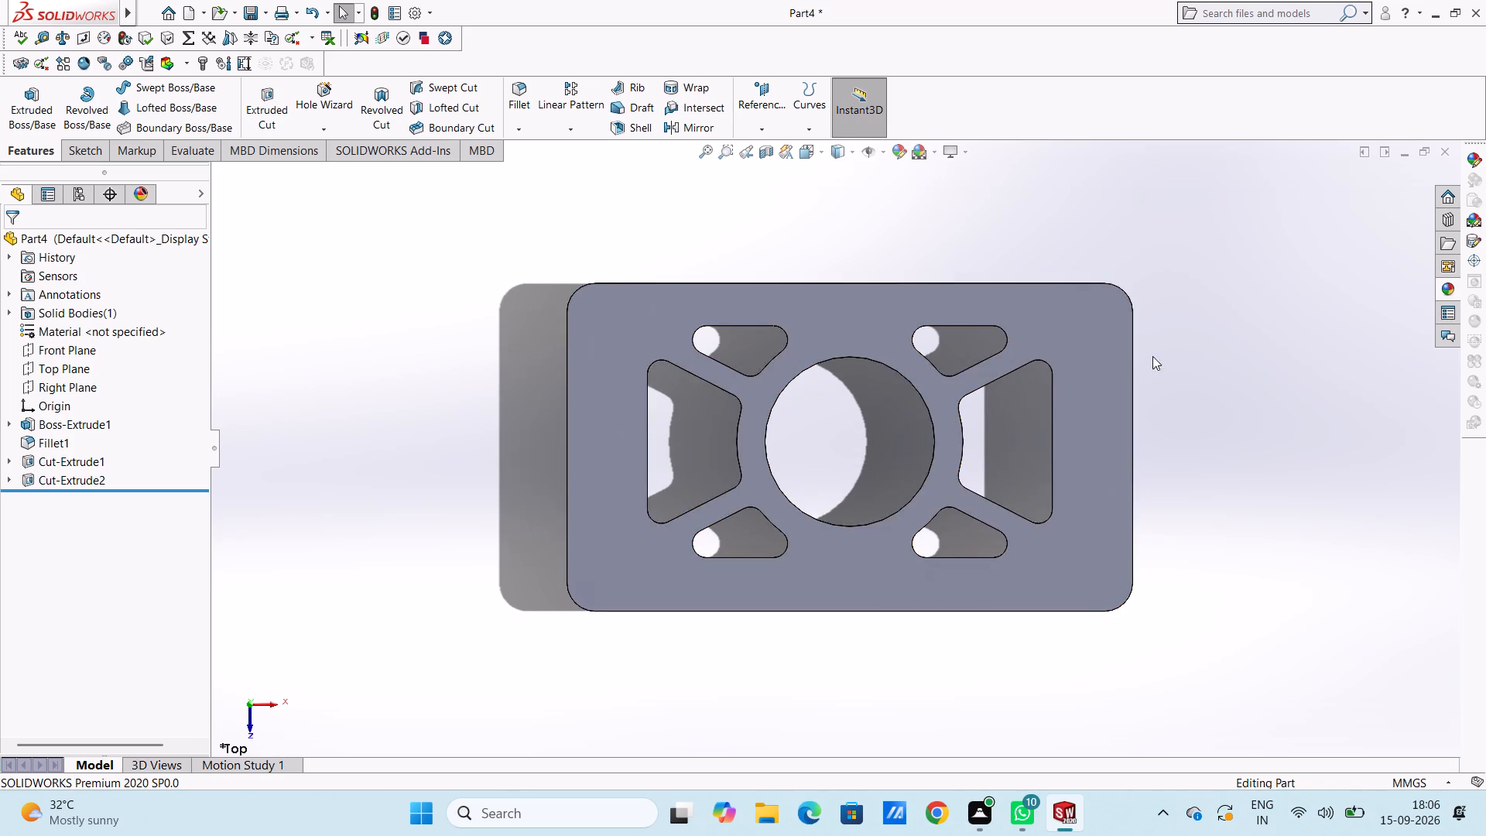
{"action": "left_click", "coordinate": [1094, 356]}
{"action": "left_click", "coordinate": [1161, 310]}
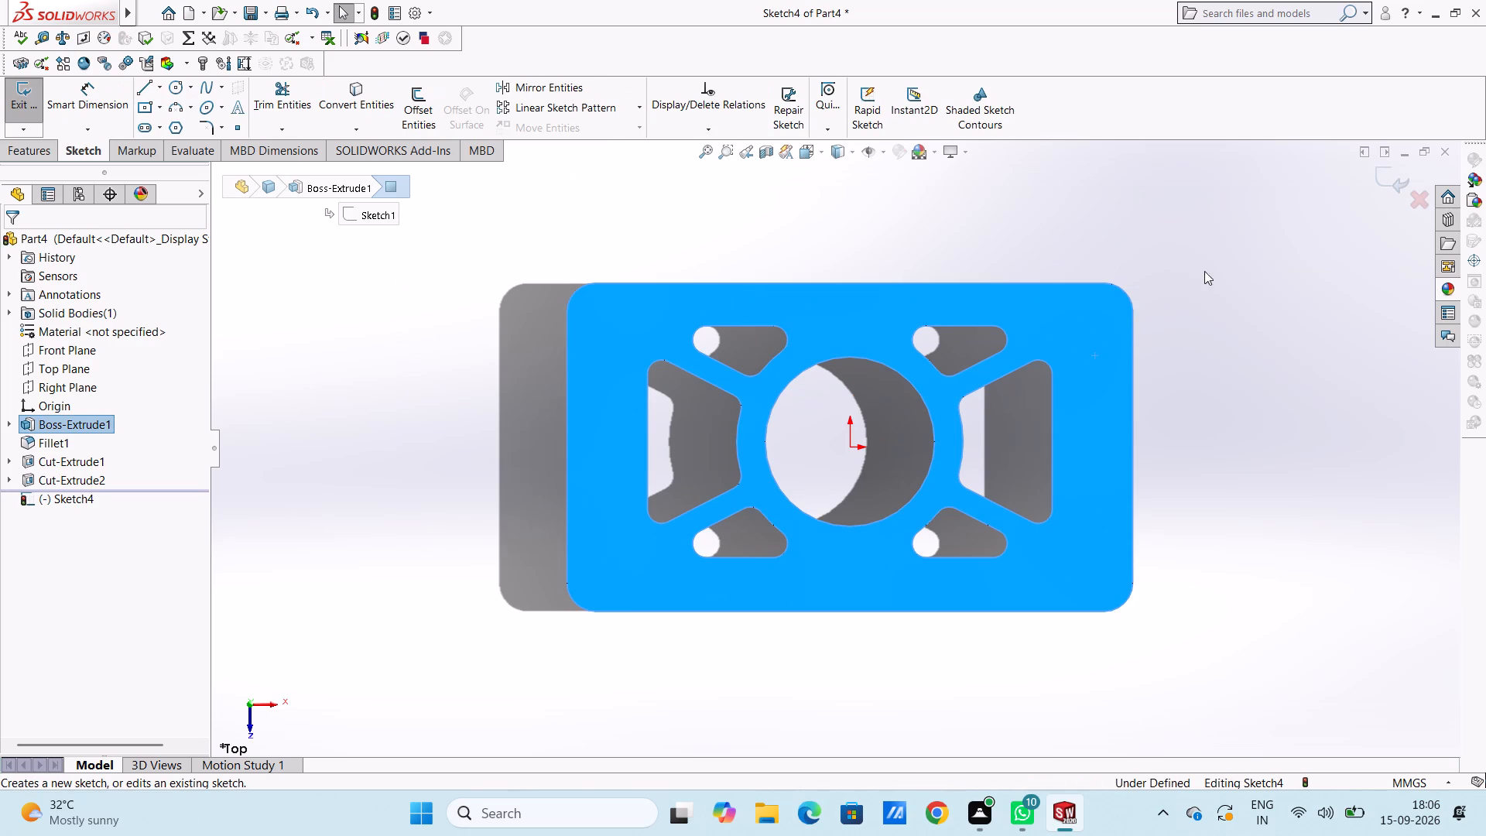
{"action": "left_click", "coordinate": [1197, 322]}
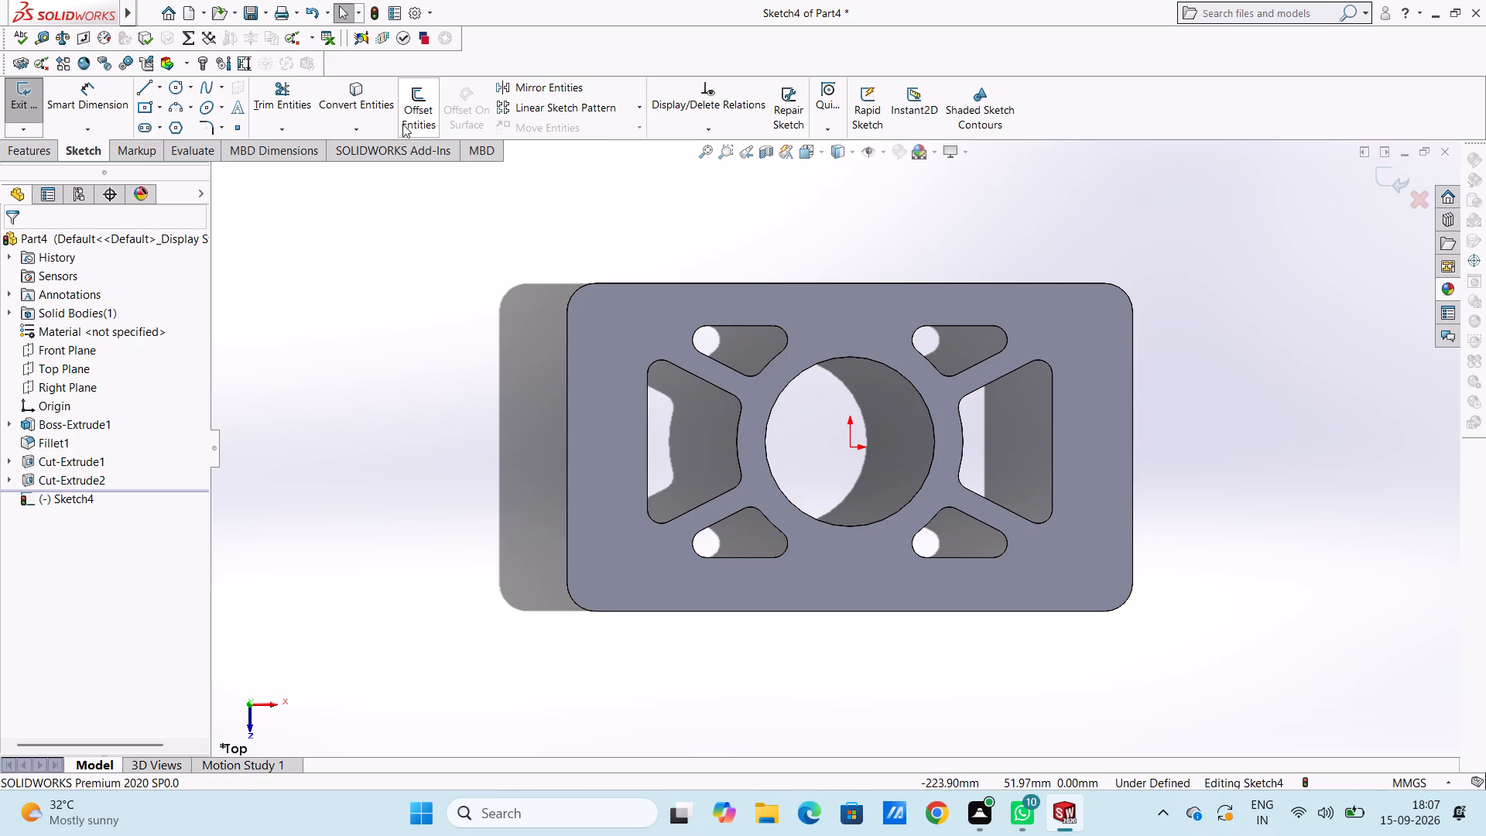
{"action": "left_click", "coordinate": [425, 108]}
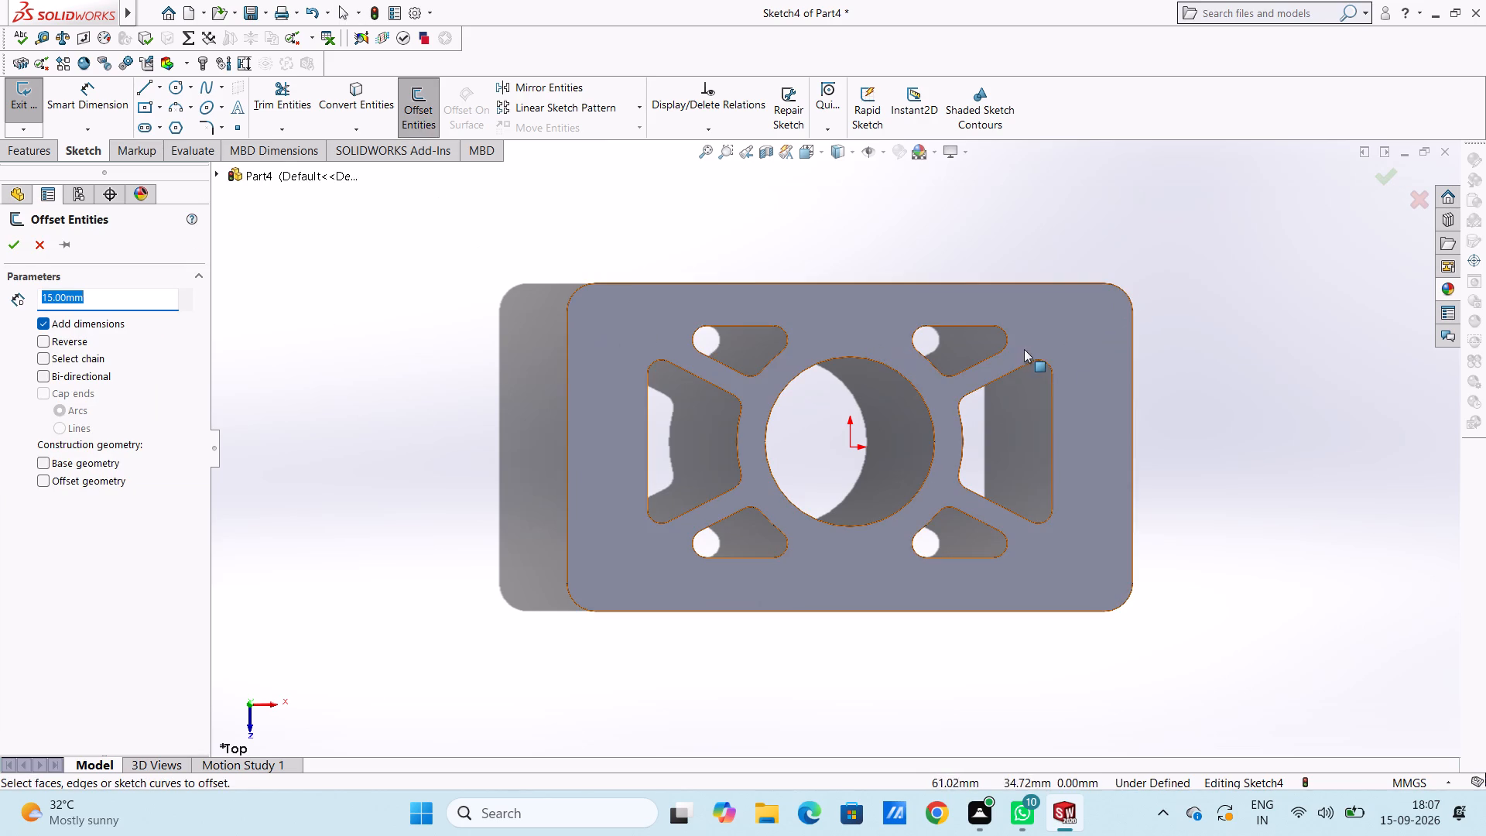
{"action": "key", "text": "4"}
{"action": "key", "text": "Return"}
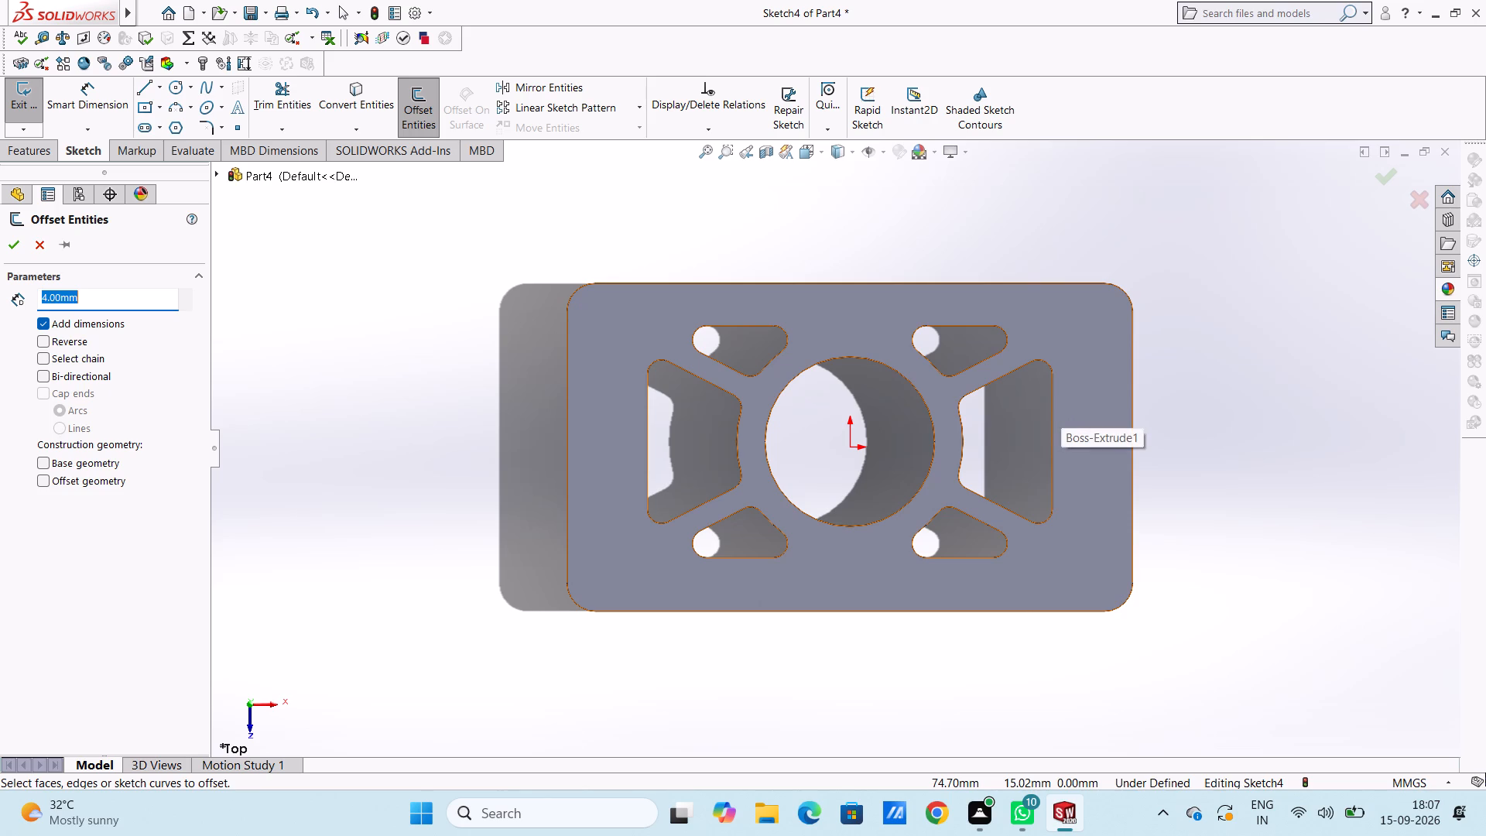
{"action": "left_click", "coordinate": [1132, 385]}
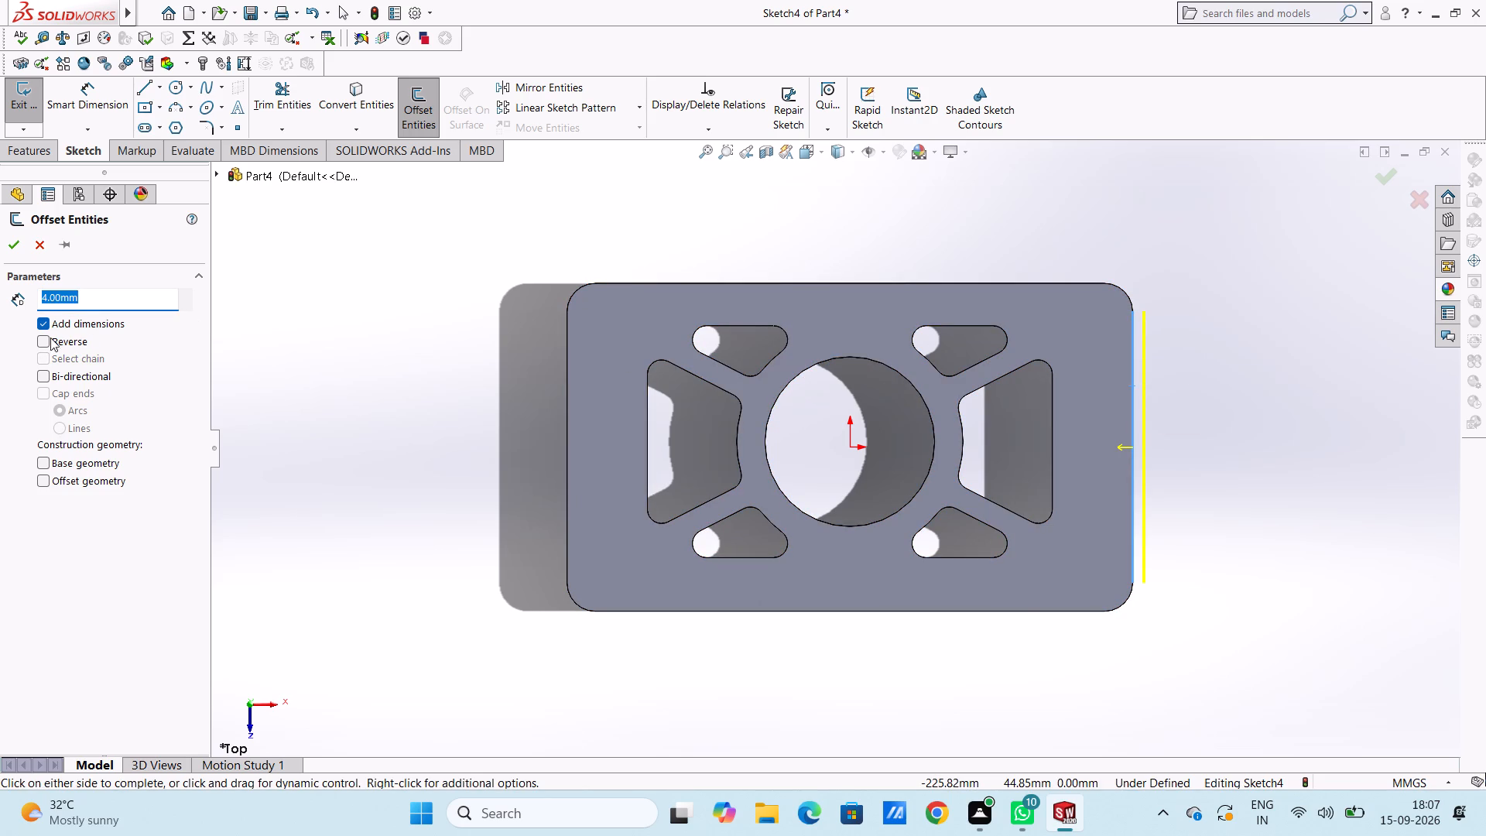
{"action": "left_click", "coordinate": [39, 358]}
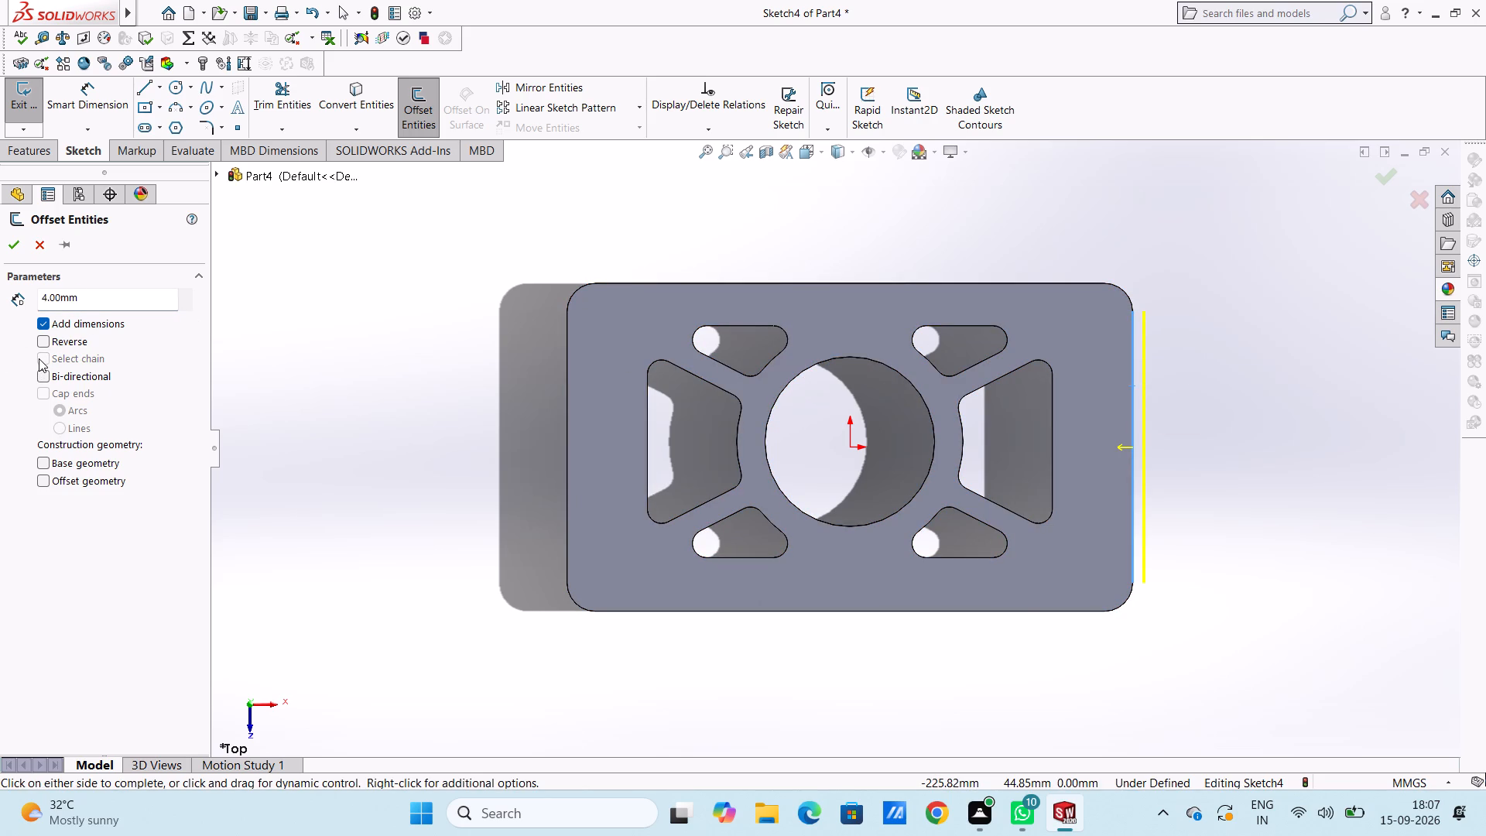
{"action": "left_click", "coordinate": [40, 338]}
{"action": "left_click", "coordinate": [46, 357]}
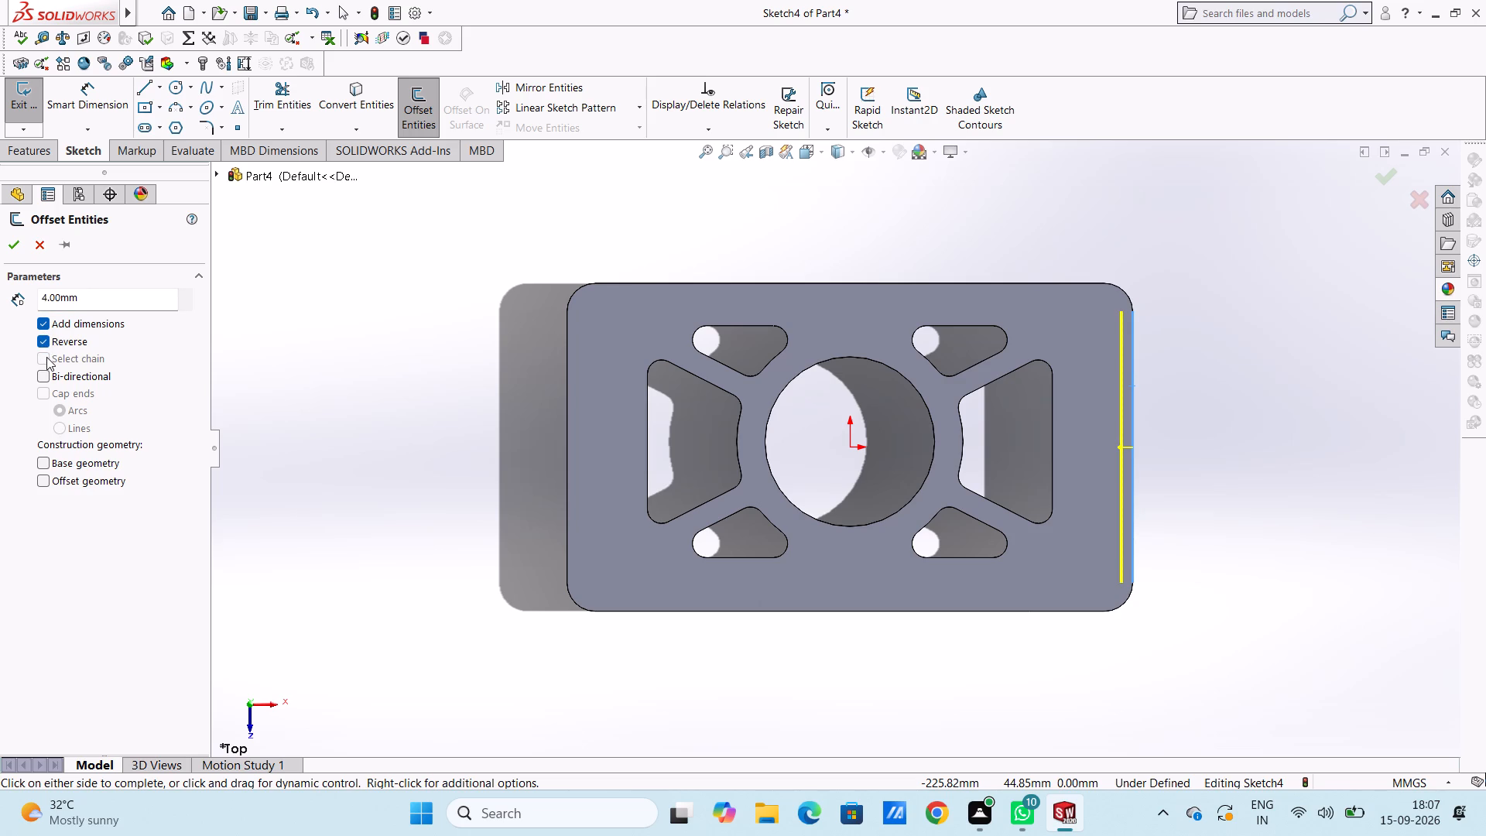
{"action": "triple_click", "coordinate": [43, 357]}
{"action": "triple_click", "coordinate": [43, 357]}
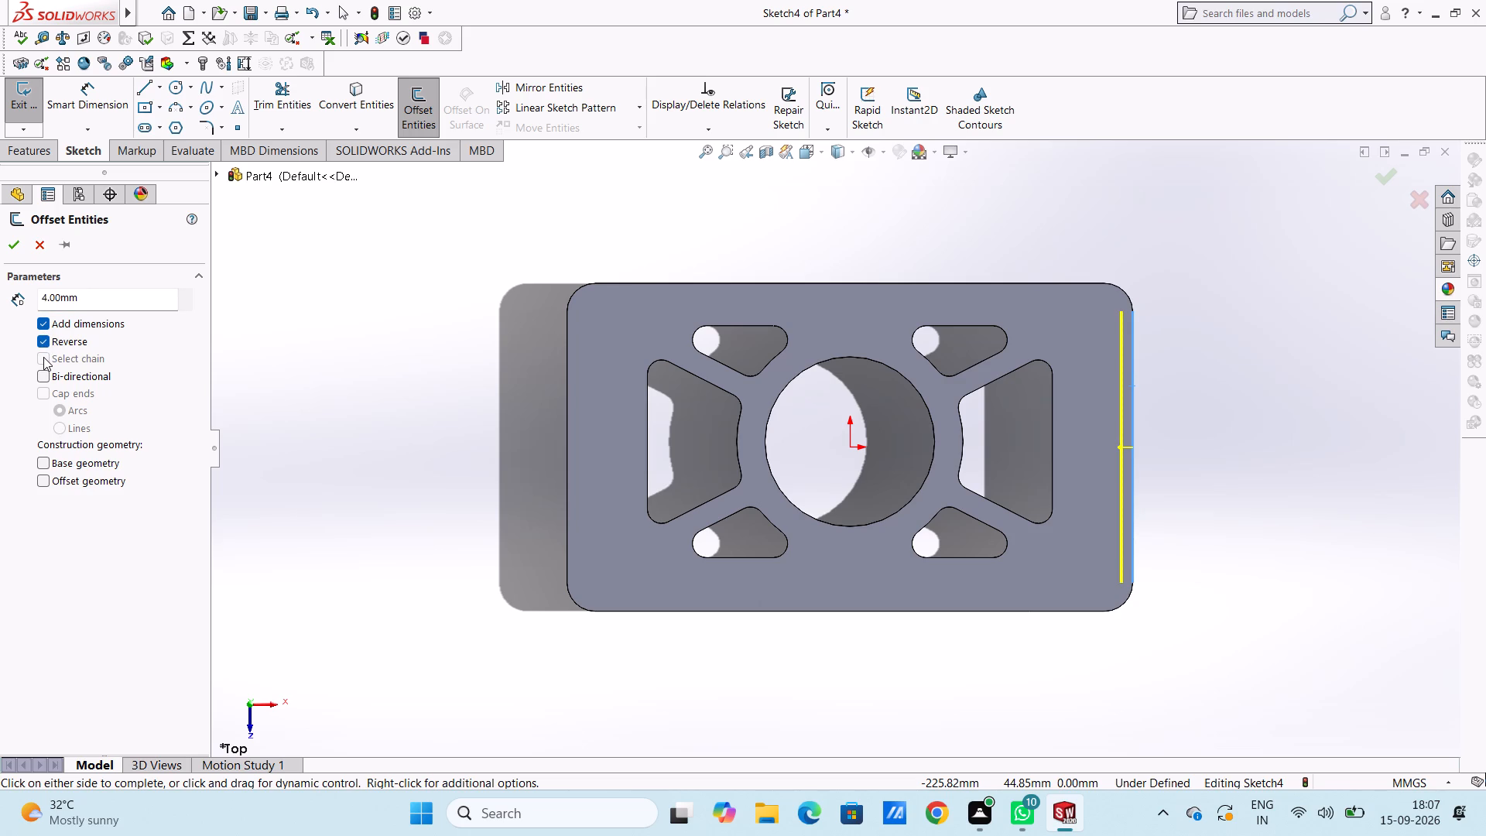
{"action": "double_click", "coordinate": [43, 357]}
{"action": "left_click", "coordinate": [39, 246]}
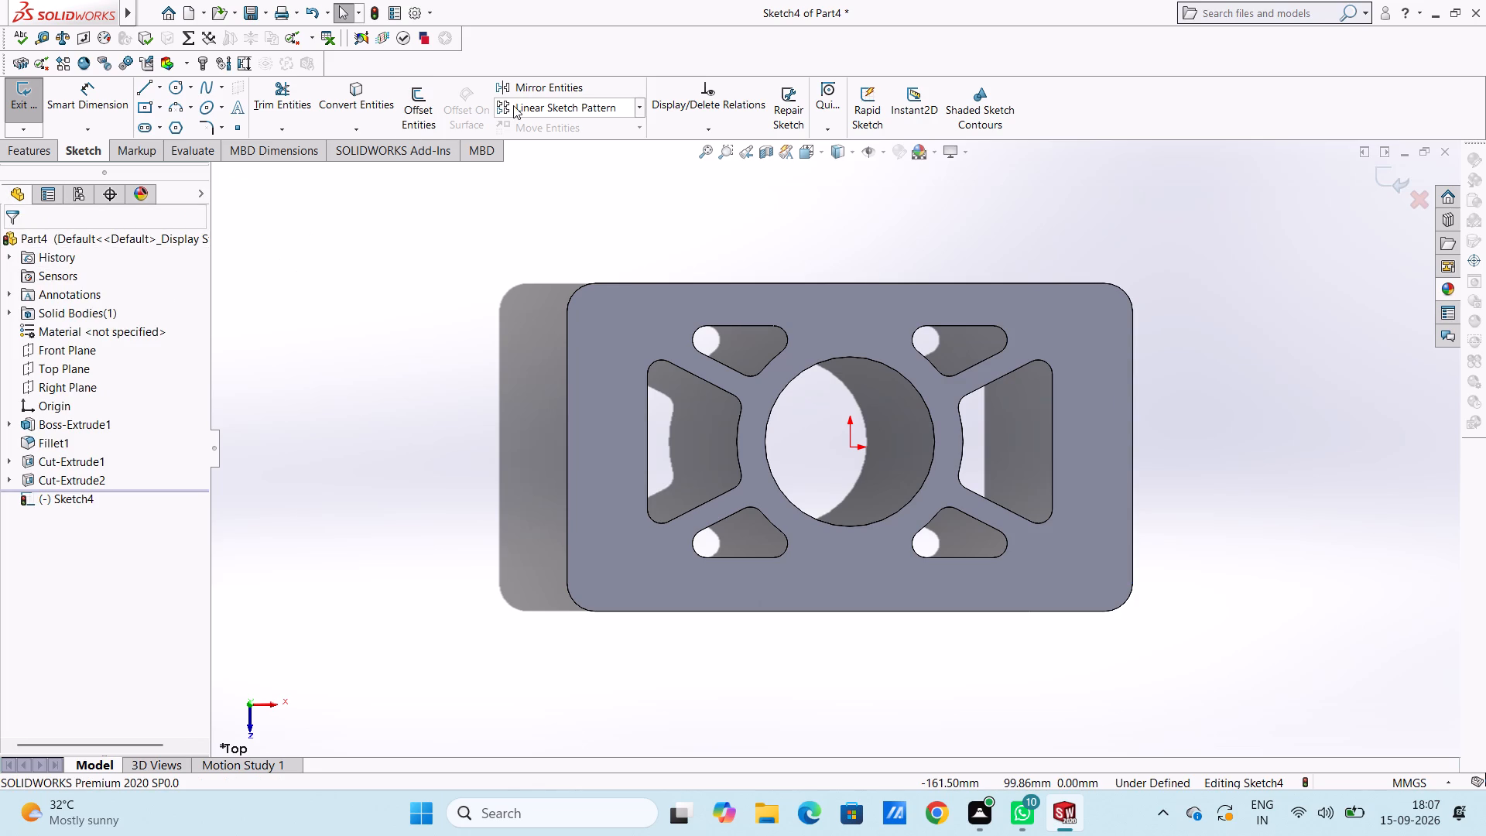
Trace the base's upper-right rounded corner with a 10 mm radius three-point arc and its right edge with a 96 mm vertical line.
{"action": "left_click", "coordinate": [175, 109]}
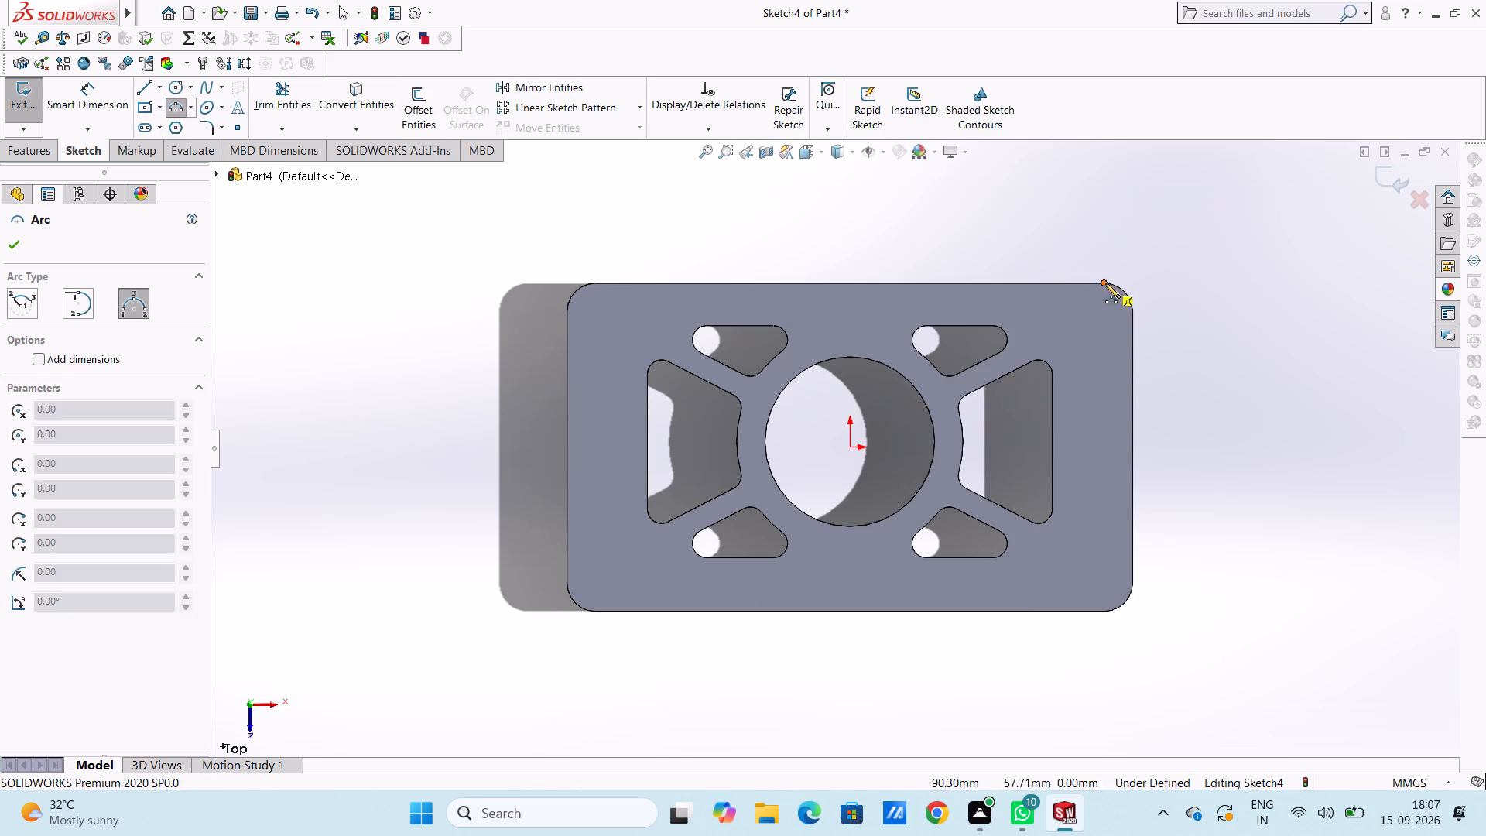
{"action": "left_click", "coordinate": [1104, 281]}
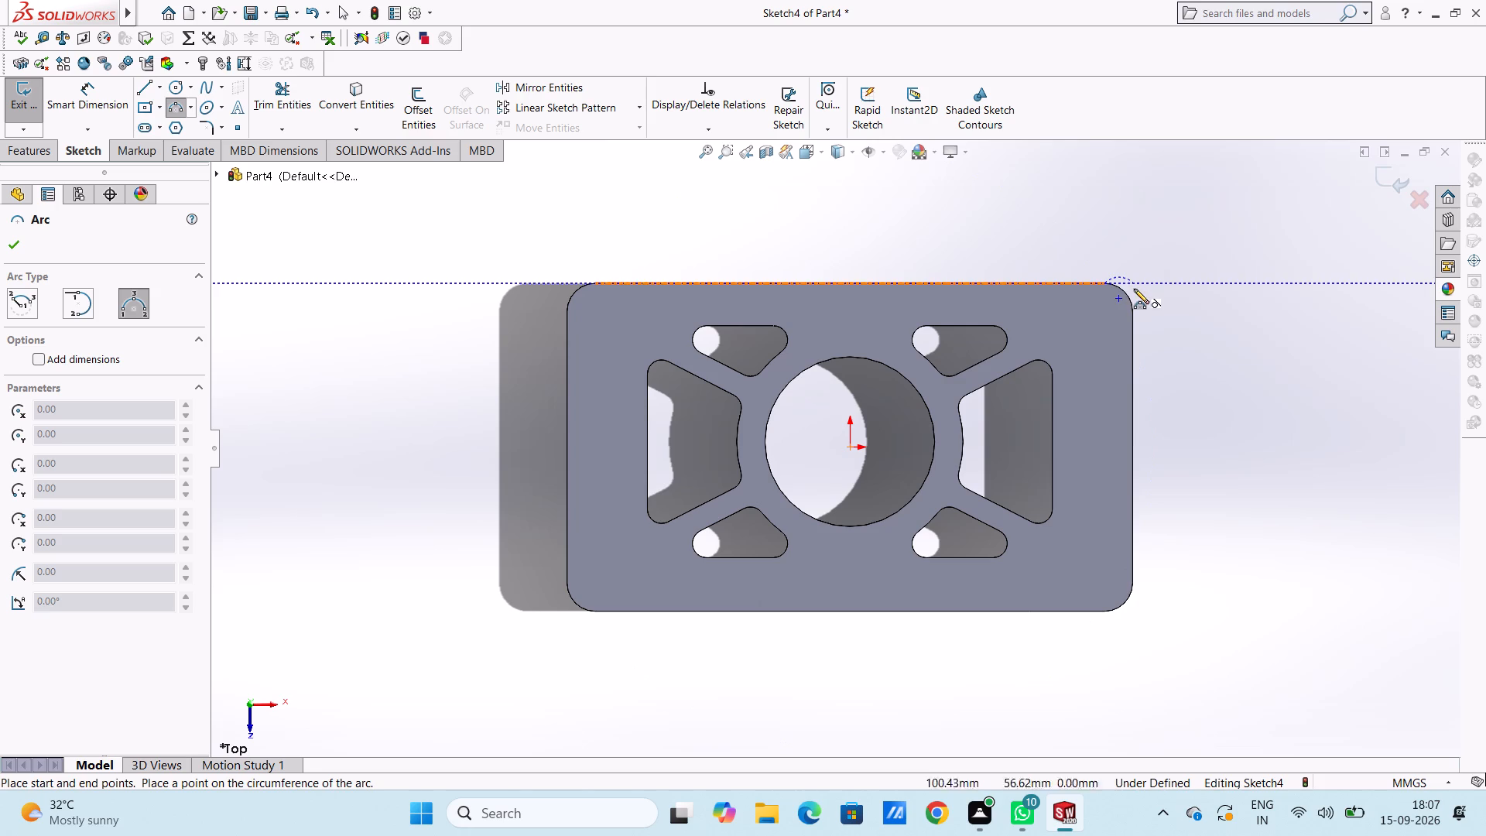
{"action": "left_click", "coordinate": [1131, 312]}
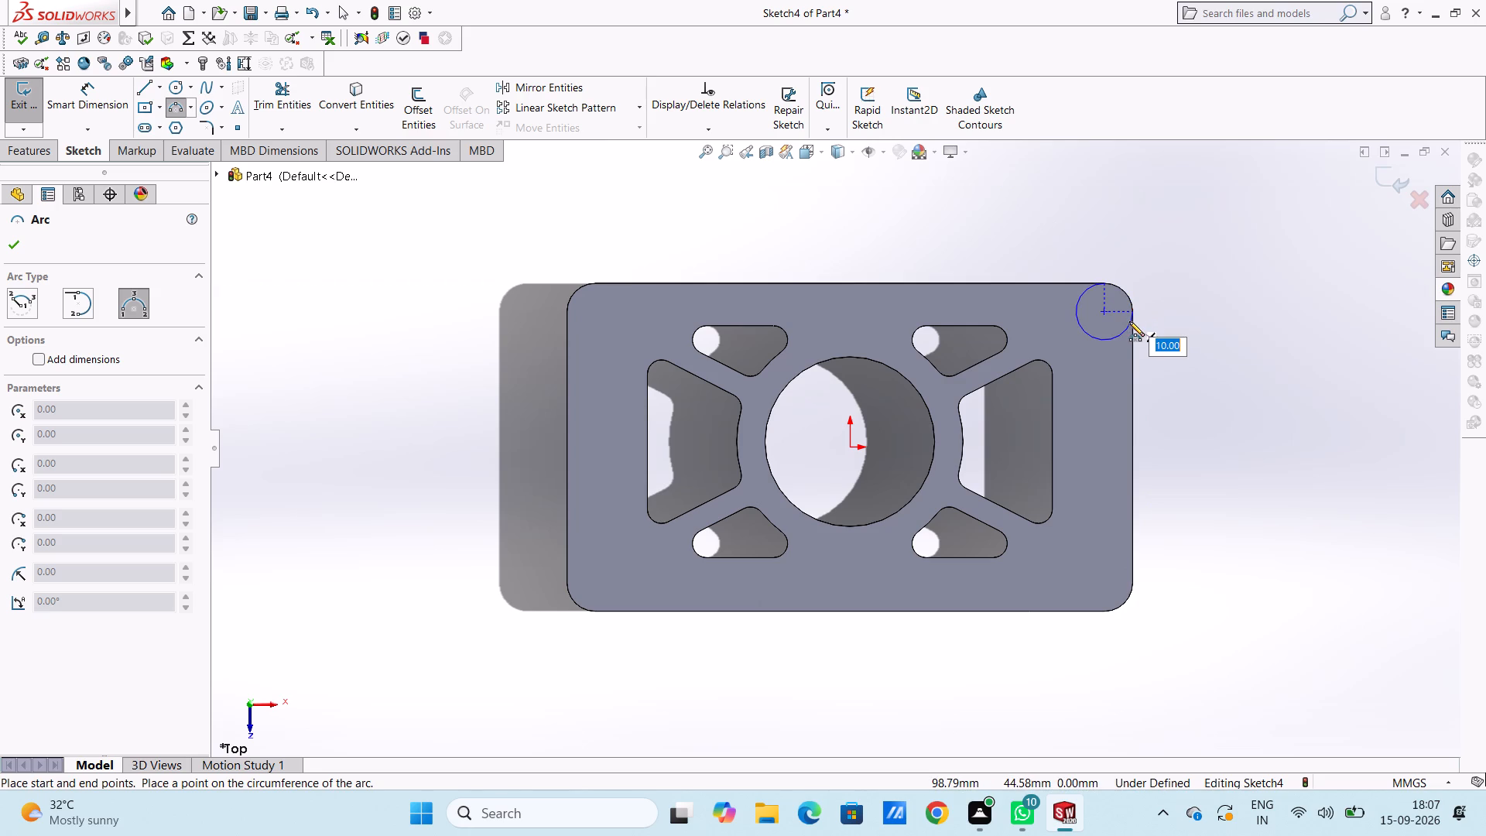
{"action": "left_click", "coordinate": [1135, 303]}
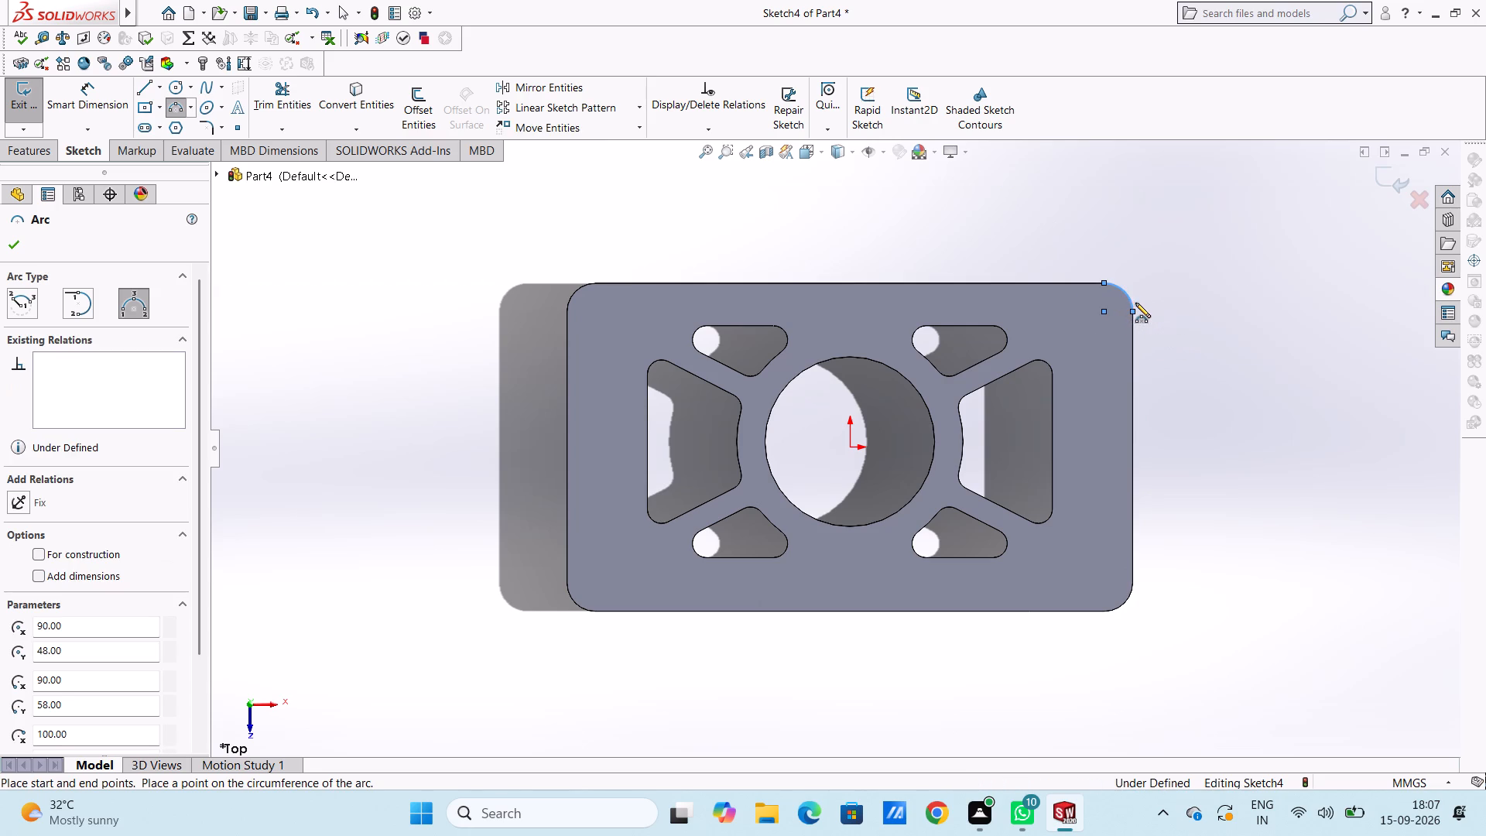
{"action": "left_click", "coordinate": [139, 87]}
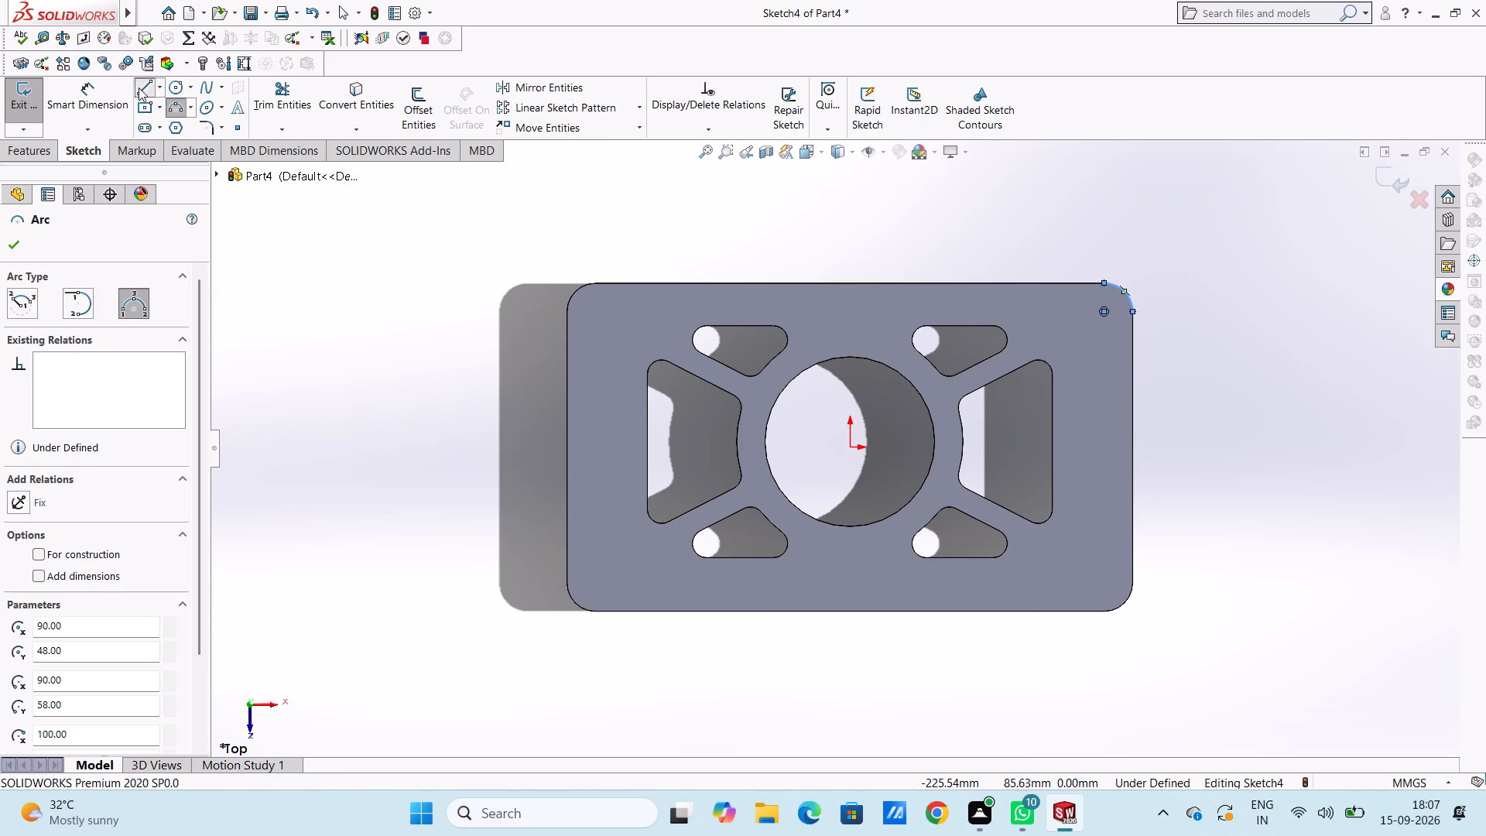
{"action": "left_click", "coordinate": [1132, 310]}
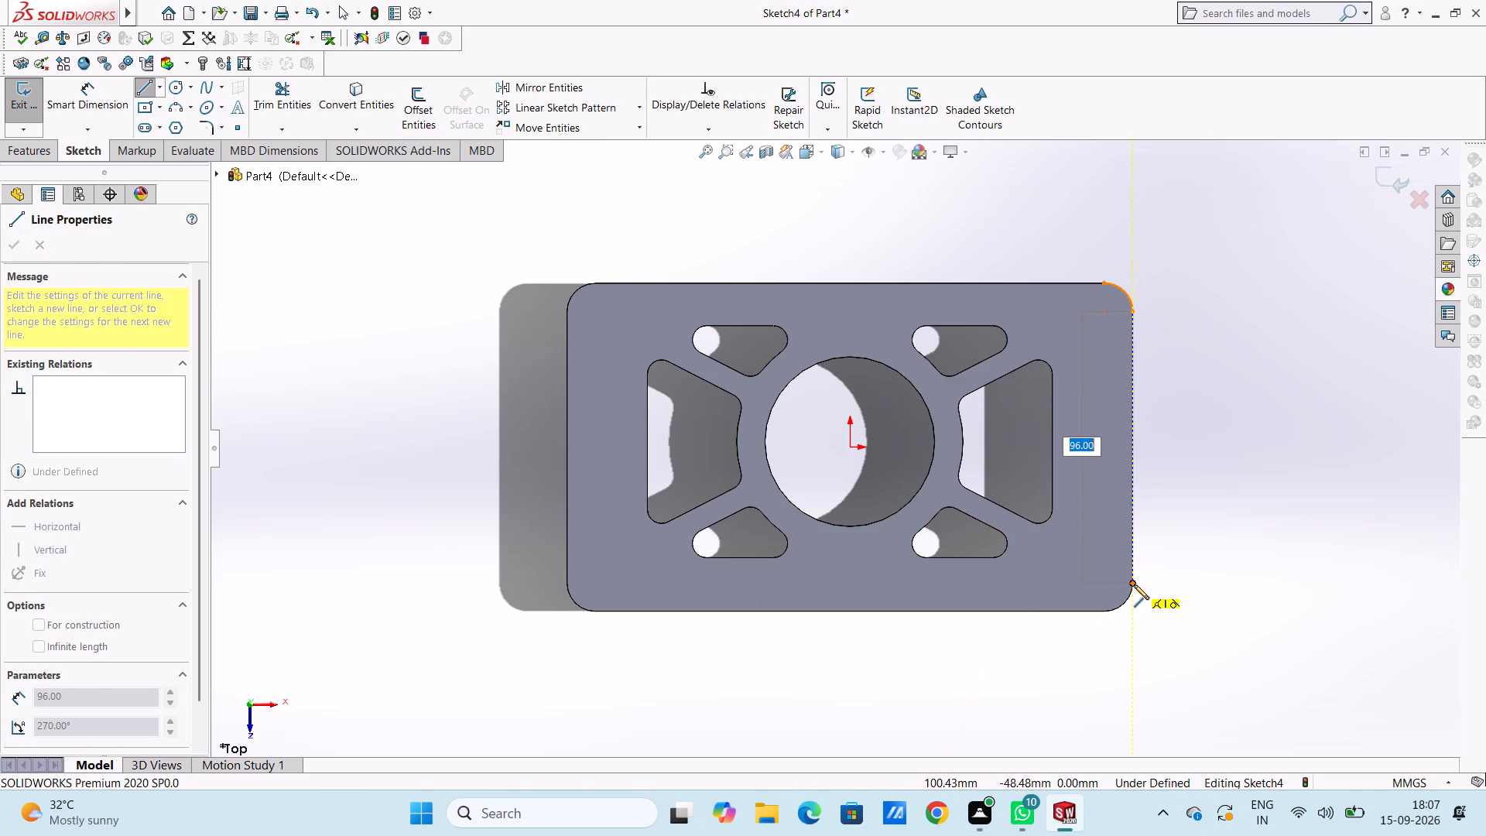
{"action": "left_click", "coordinate": [1134, 584]}
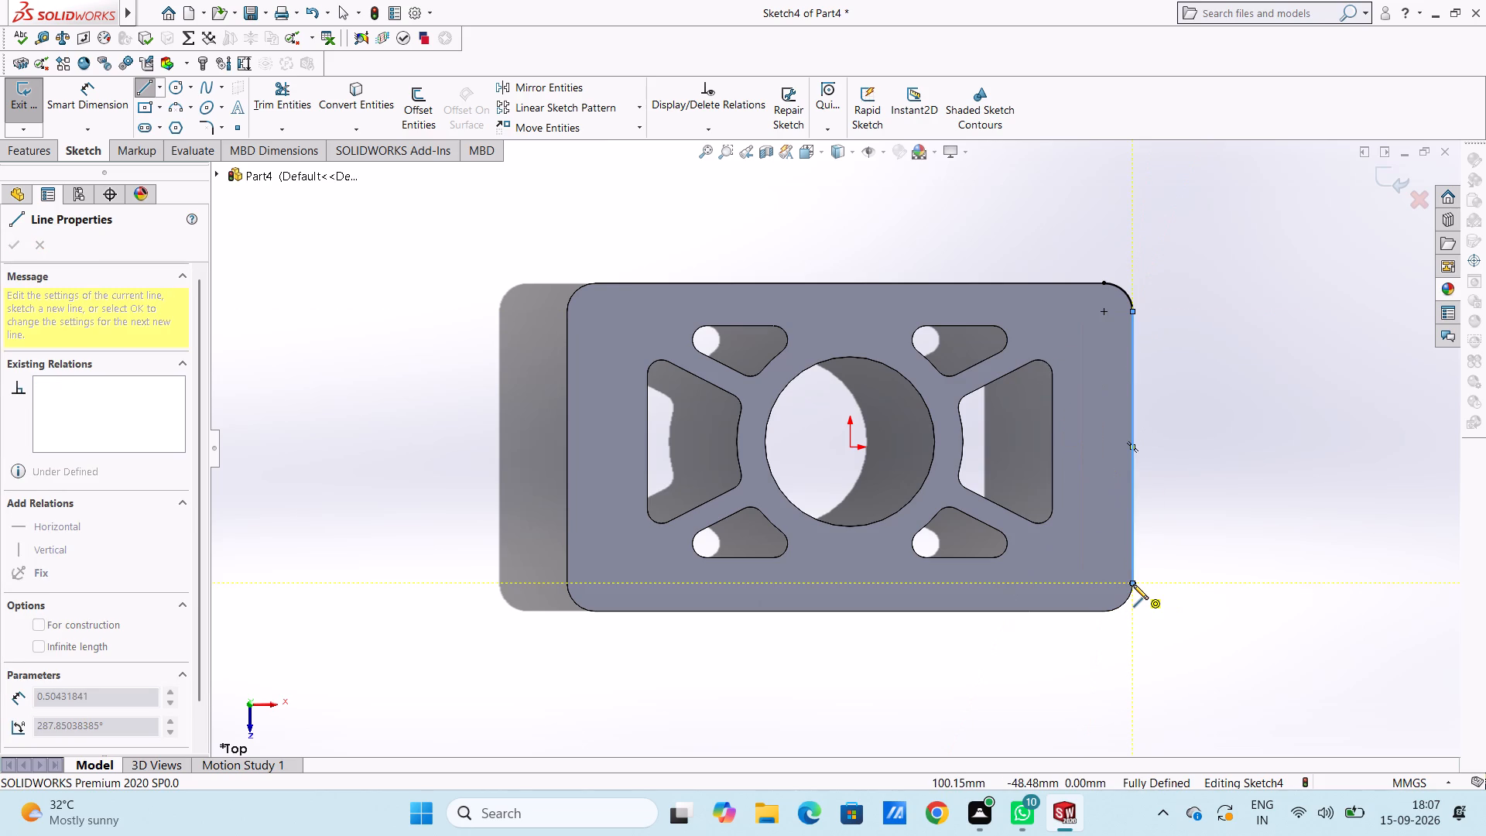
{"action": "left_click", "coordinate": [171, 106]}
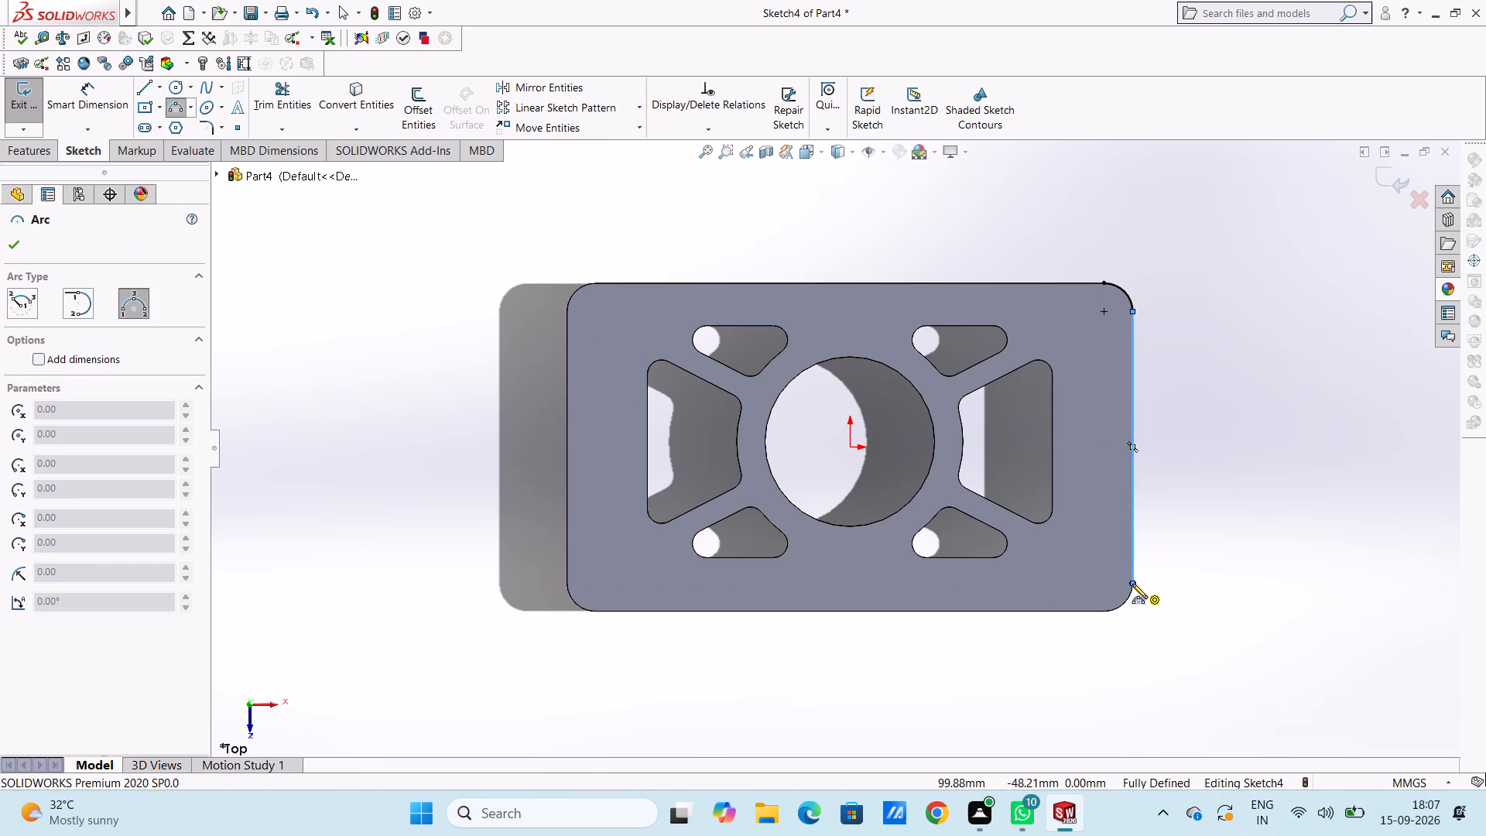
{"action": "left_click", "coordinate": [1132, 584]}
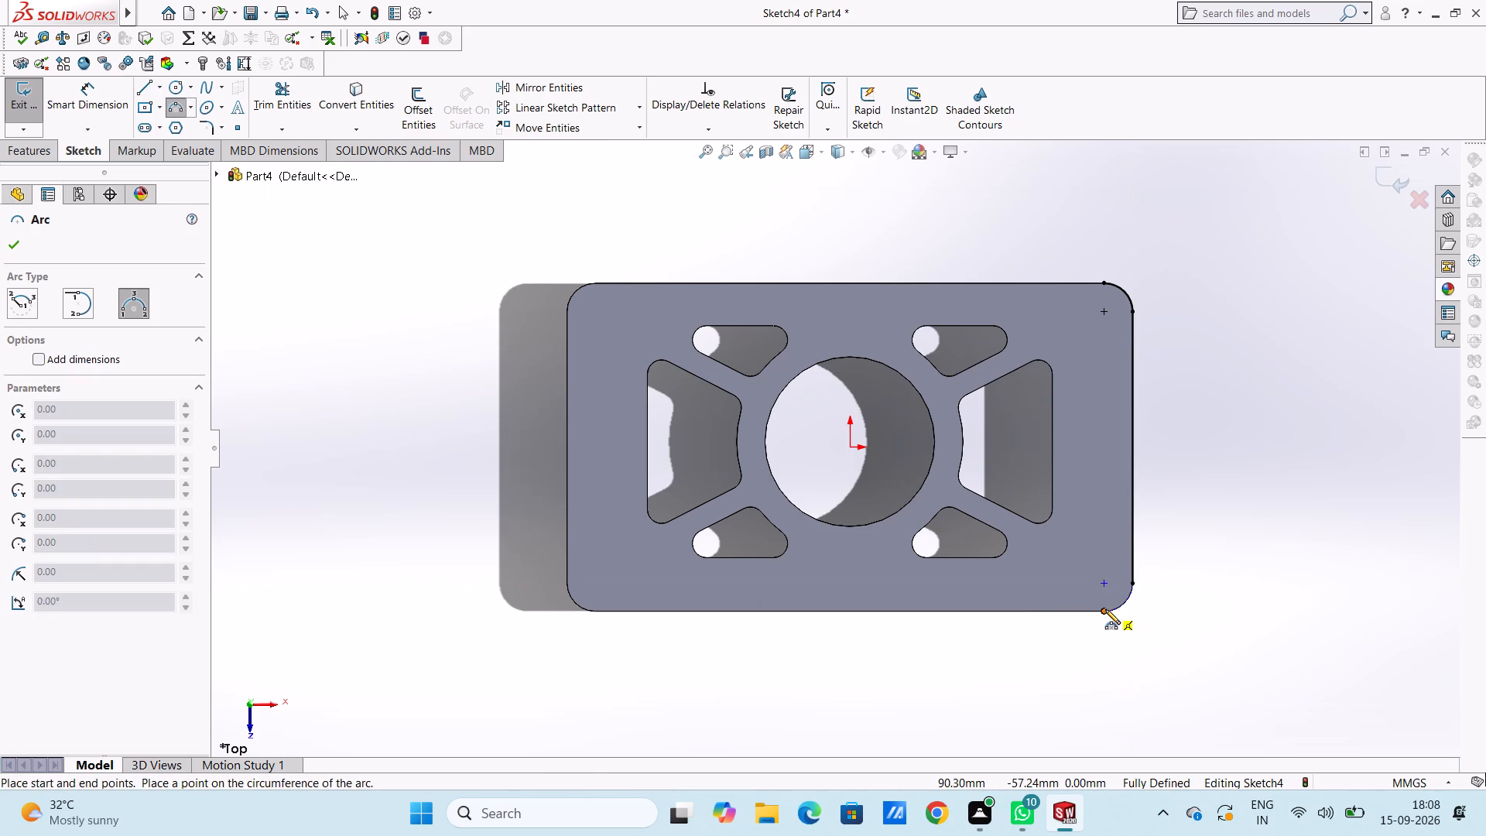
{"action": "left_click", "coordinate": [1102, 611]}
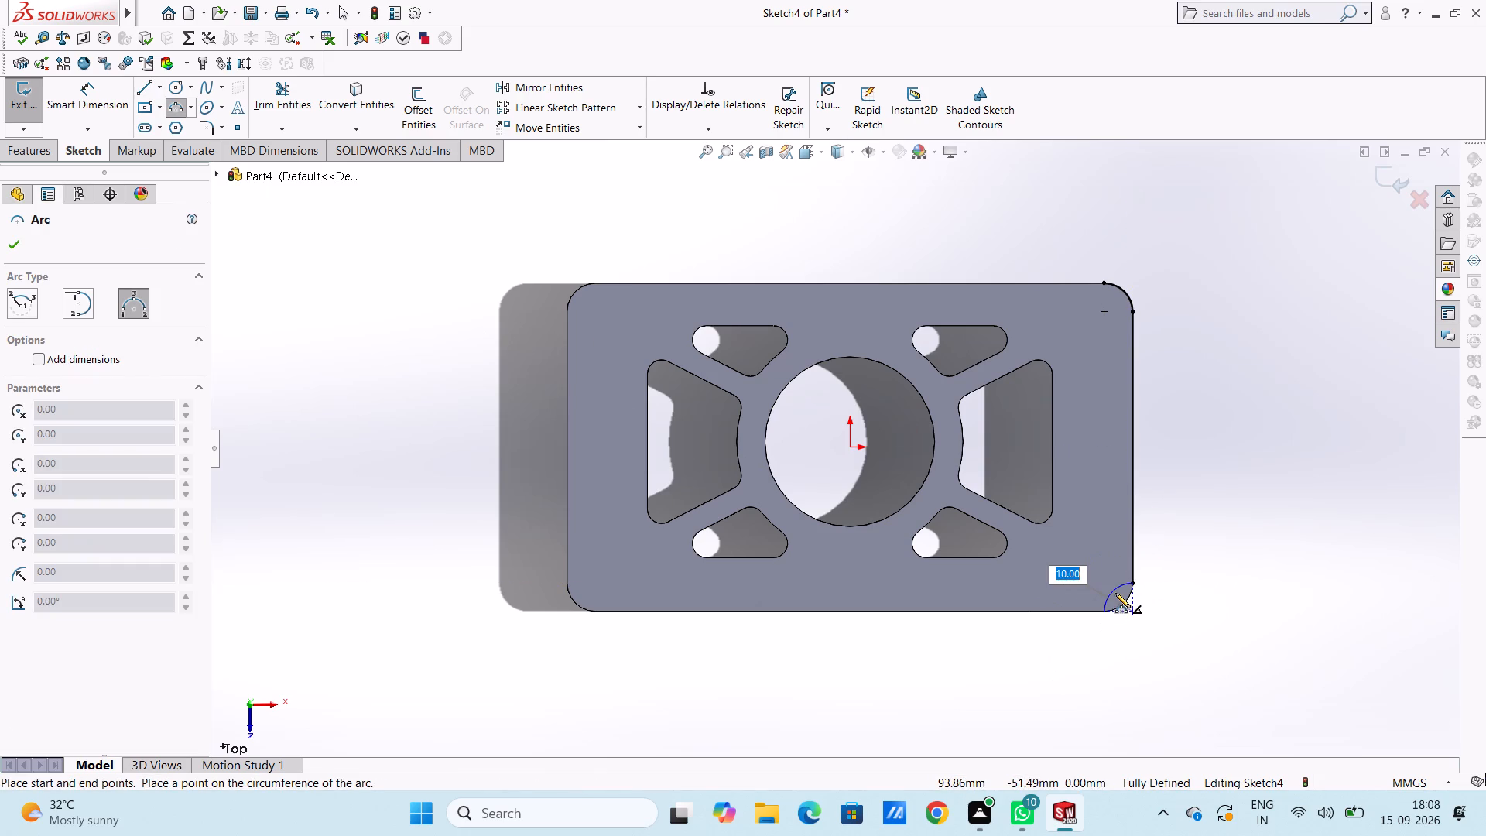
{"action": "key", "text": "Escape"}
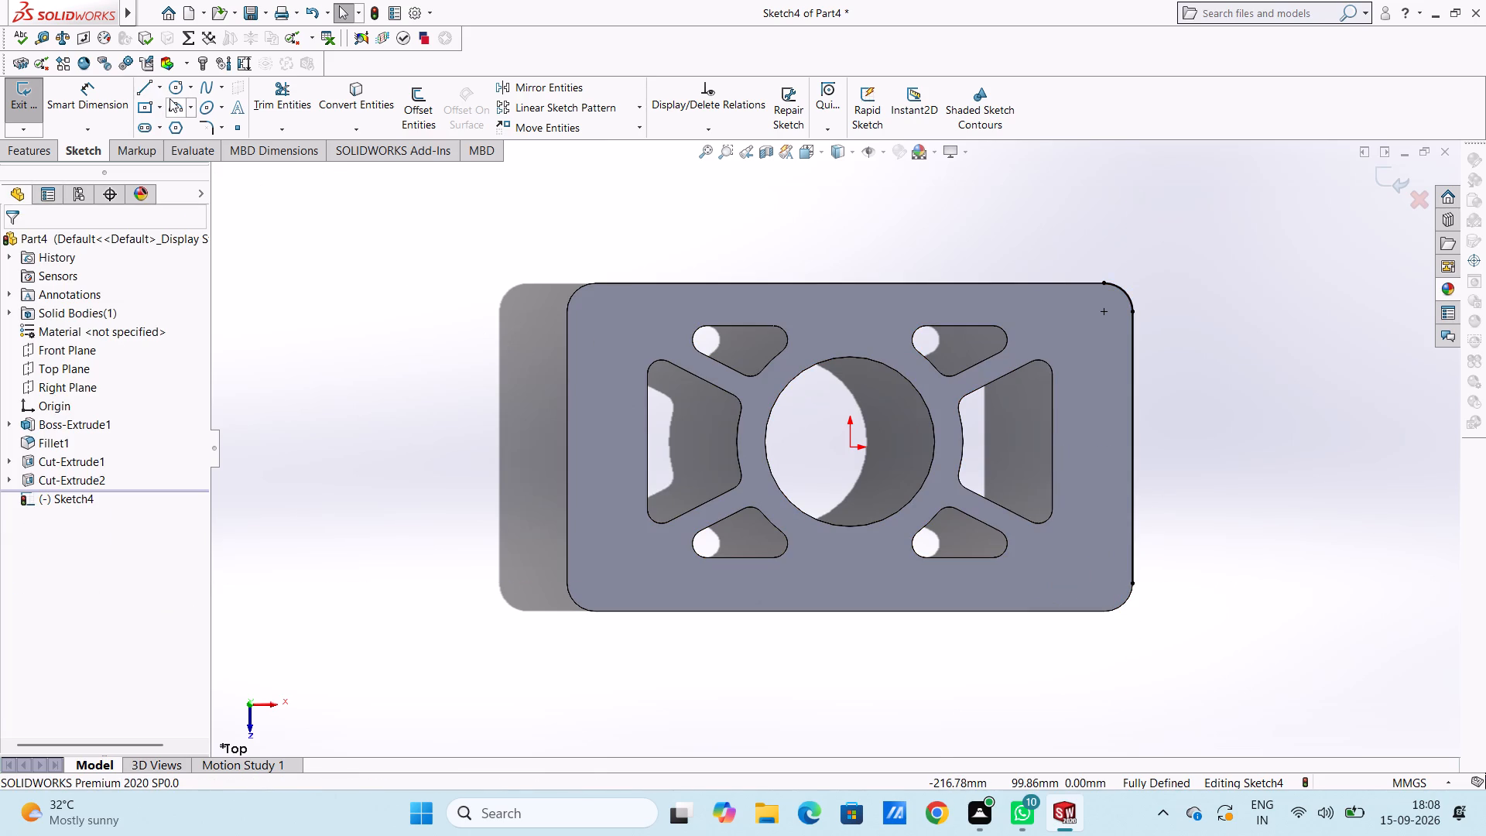
Trace the base's lower-right rounded corner with a 10 mm radius three-point arc starting at the vertical line's lower end.
{"action": "left_click", "coordinate": [170, 108]}
{"action": "left_click", "coordinate": [1133, 581]}
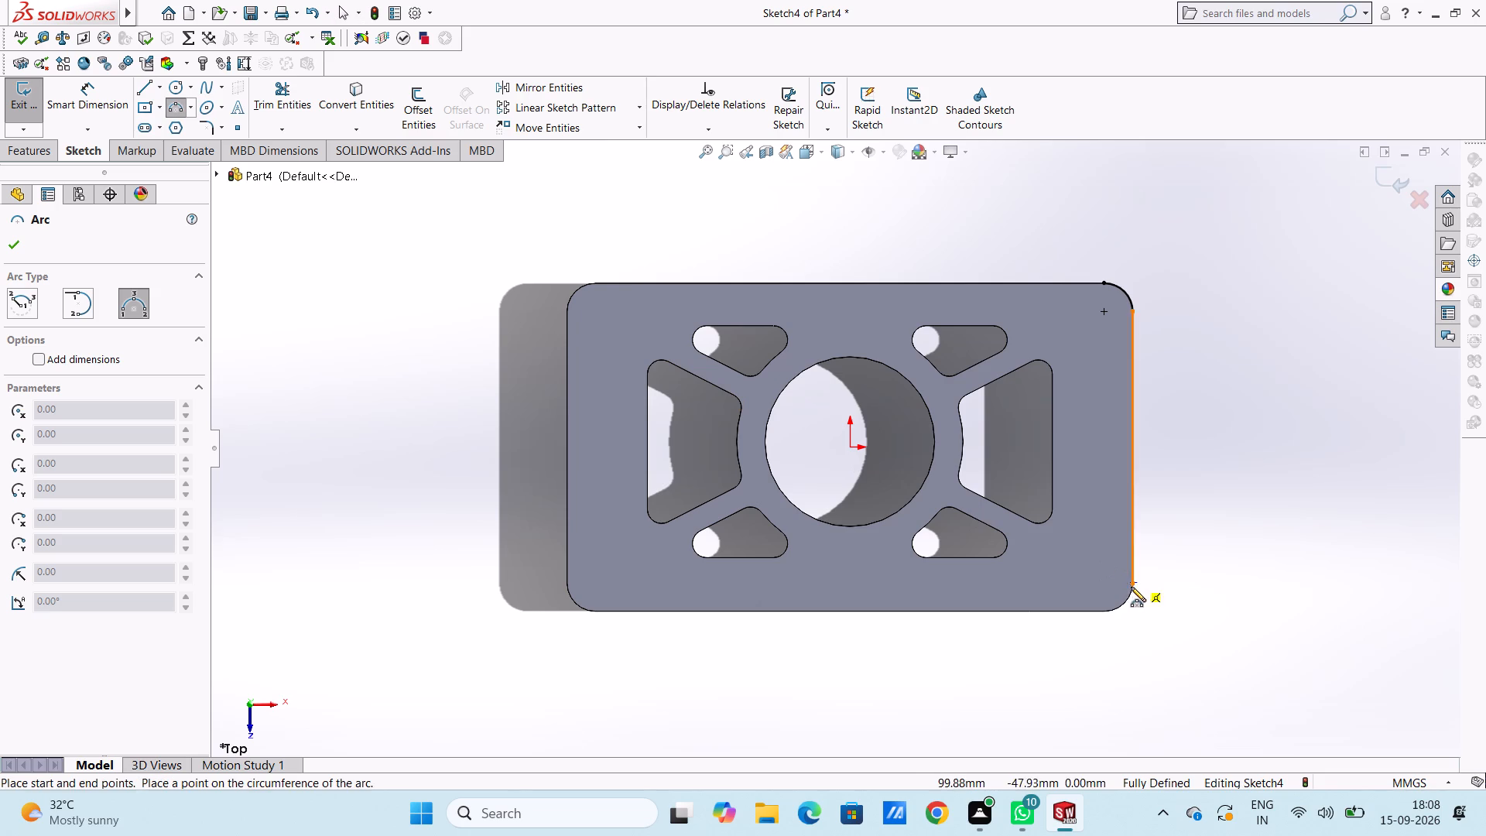
{"action": "left_click", "coordinate": [1102, 613]}
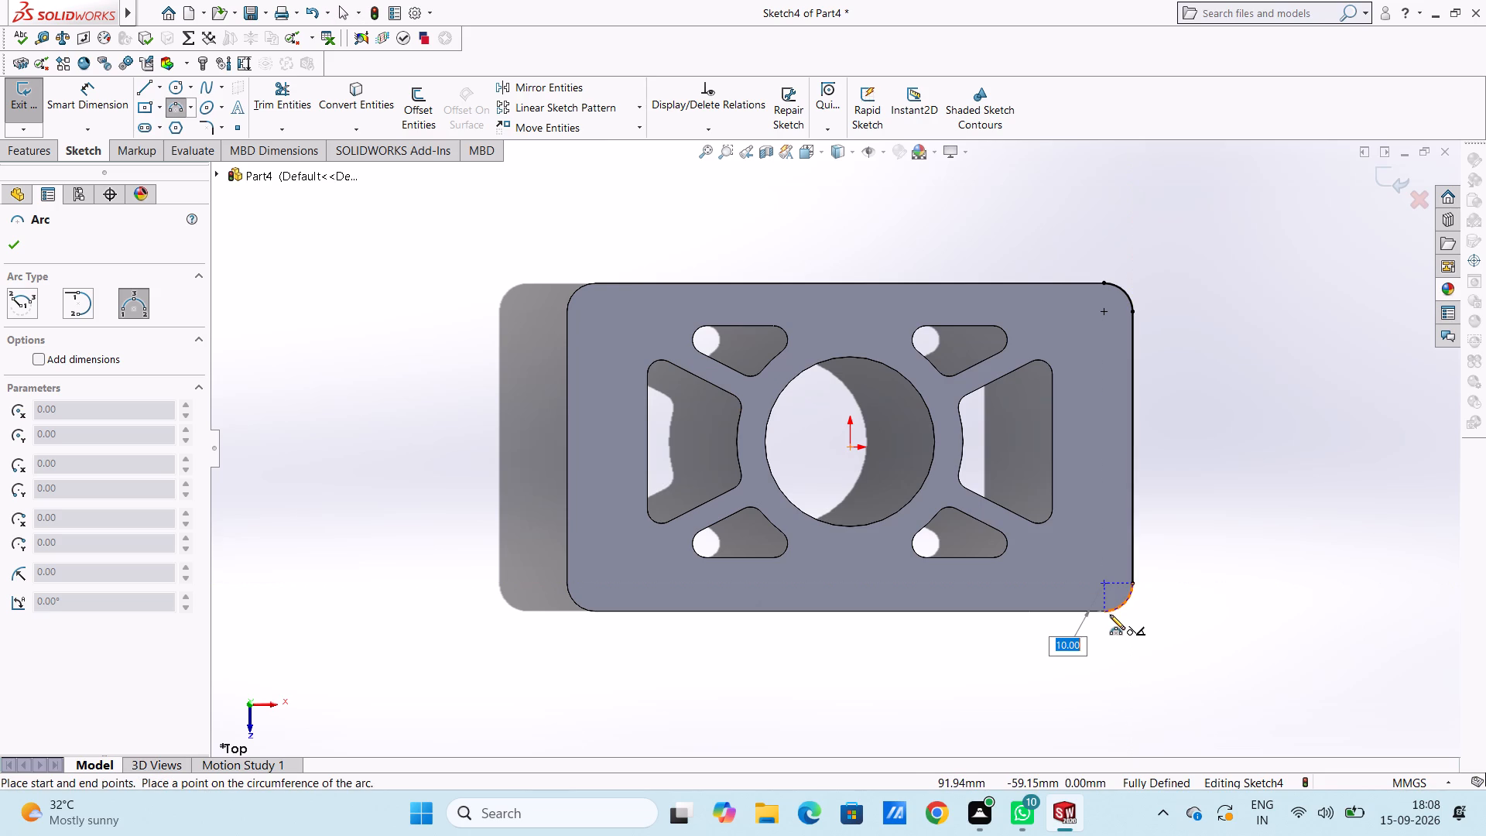
{"action": "left_click", "coordinate": [1111, 615]}
{"action": "key", "text": "Escape"}
{"action": "key", "text": "Escape"}
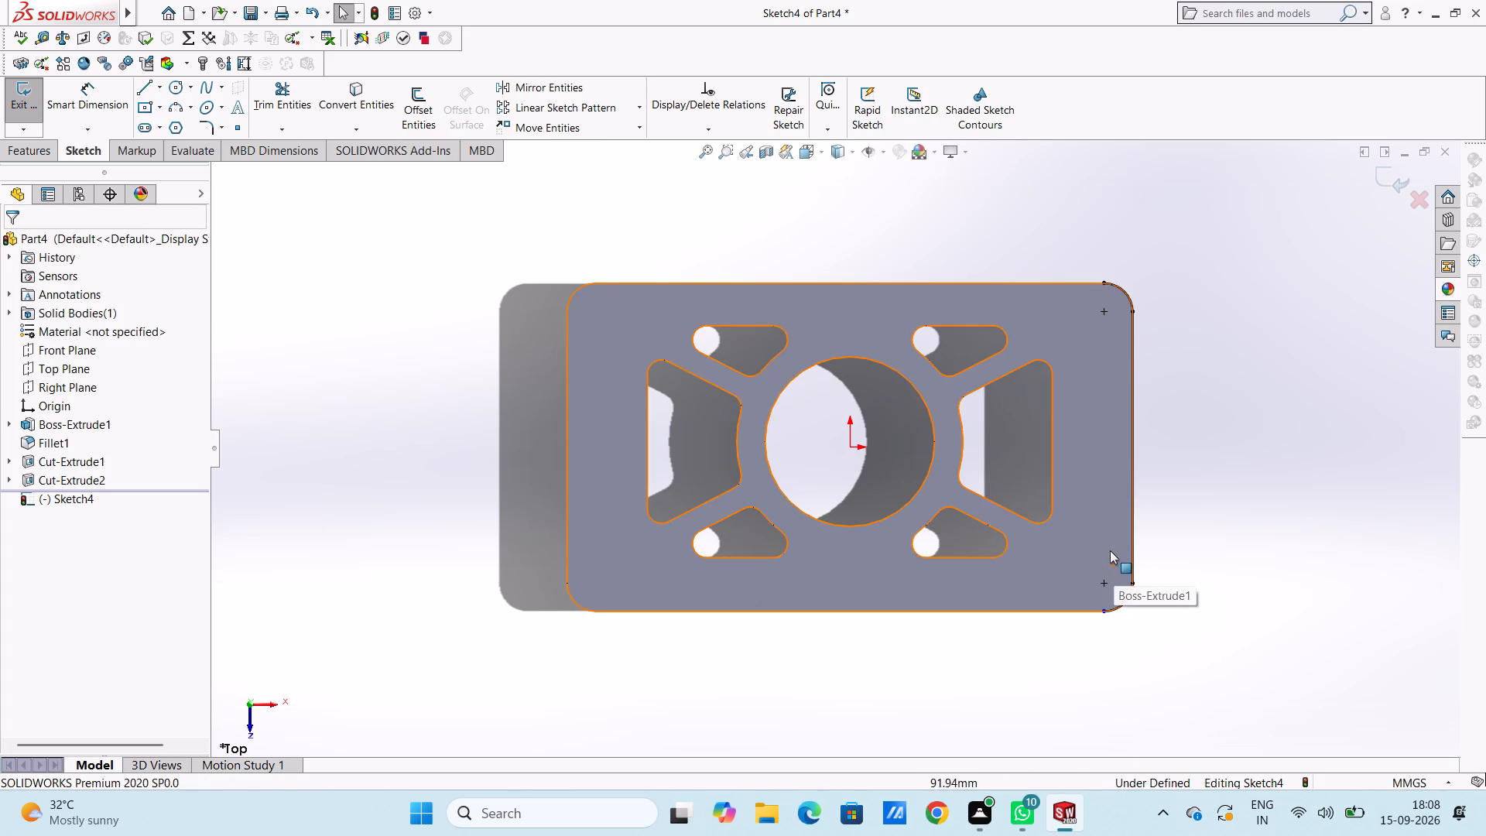
{"action": "key", "text": "Escape"}
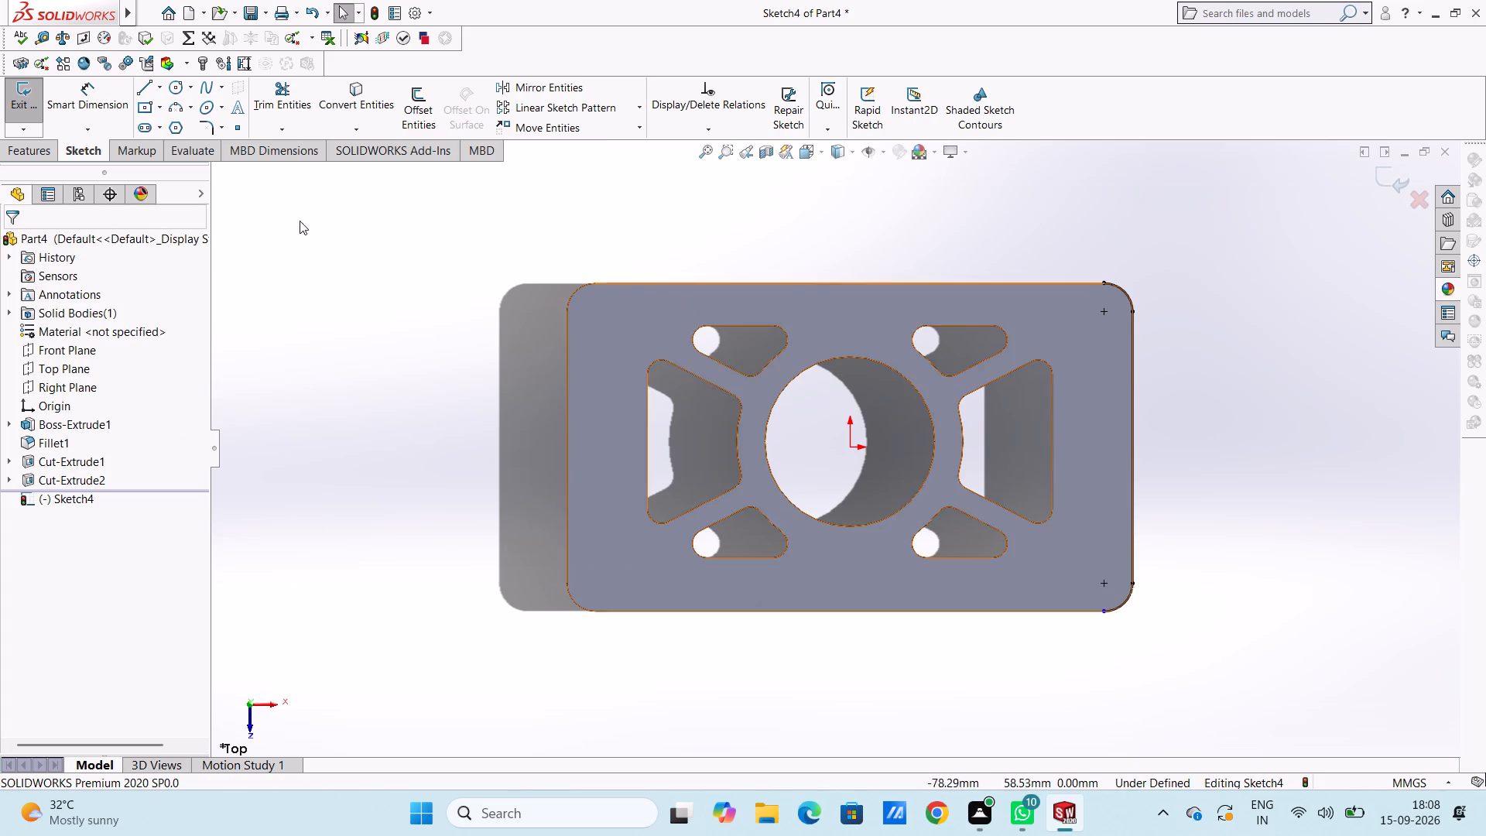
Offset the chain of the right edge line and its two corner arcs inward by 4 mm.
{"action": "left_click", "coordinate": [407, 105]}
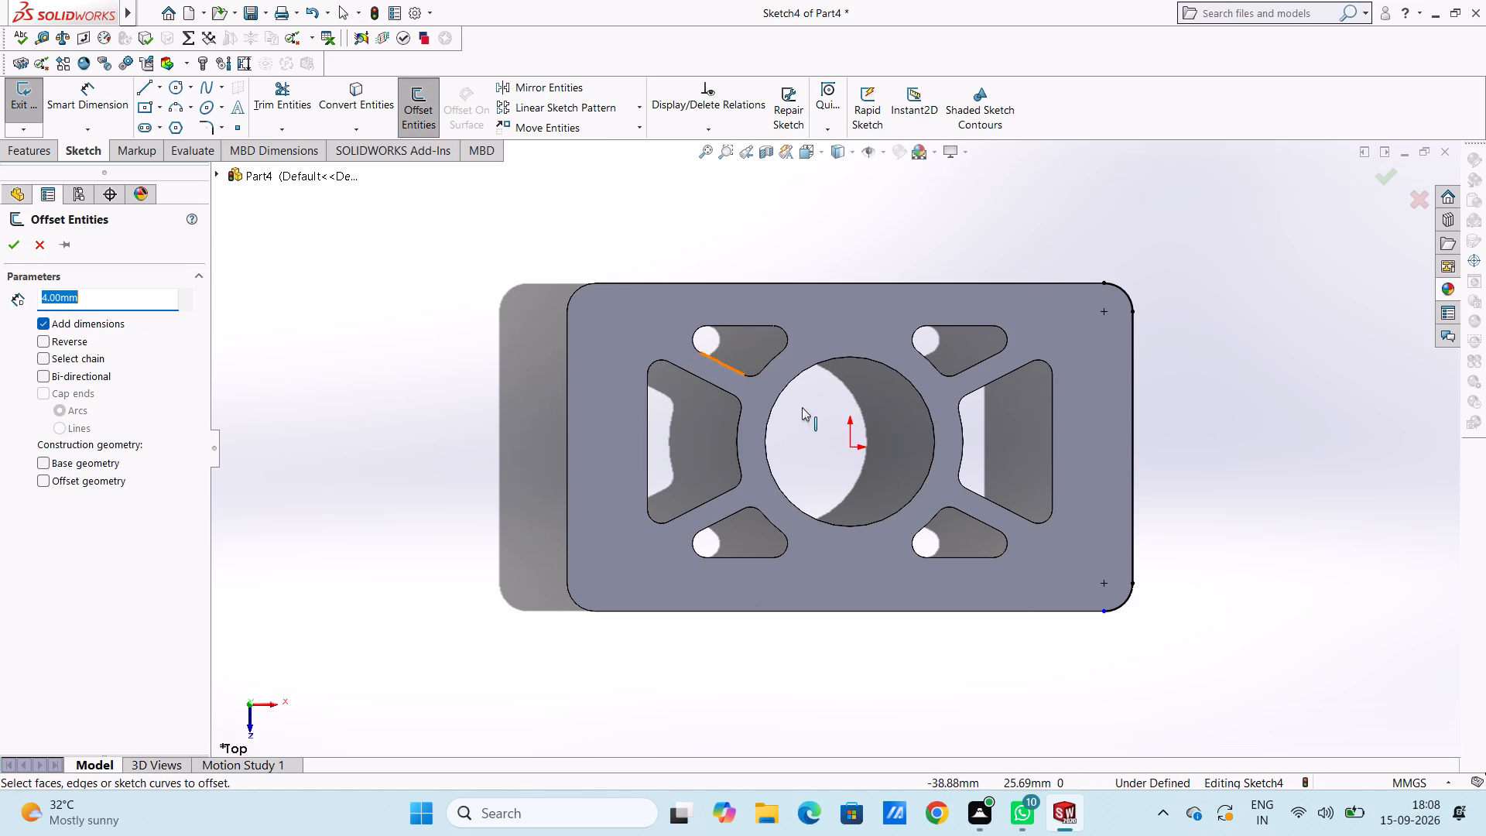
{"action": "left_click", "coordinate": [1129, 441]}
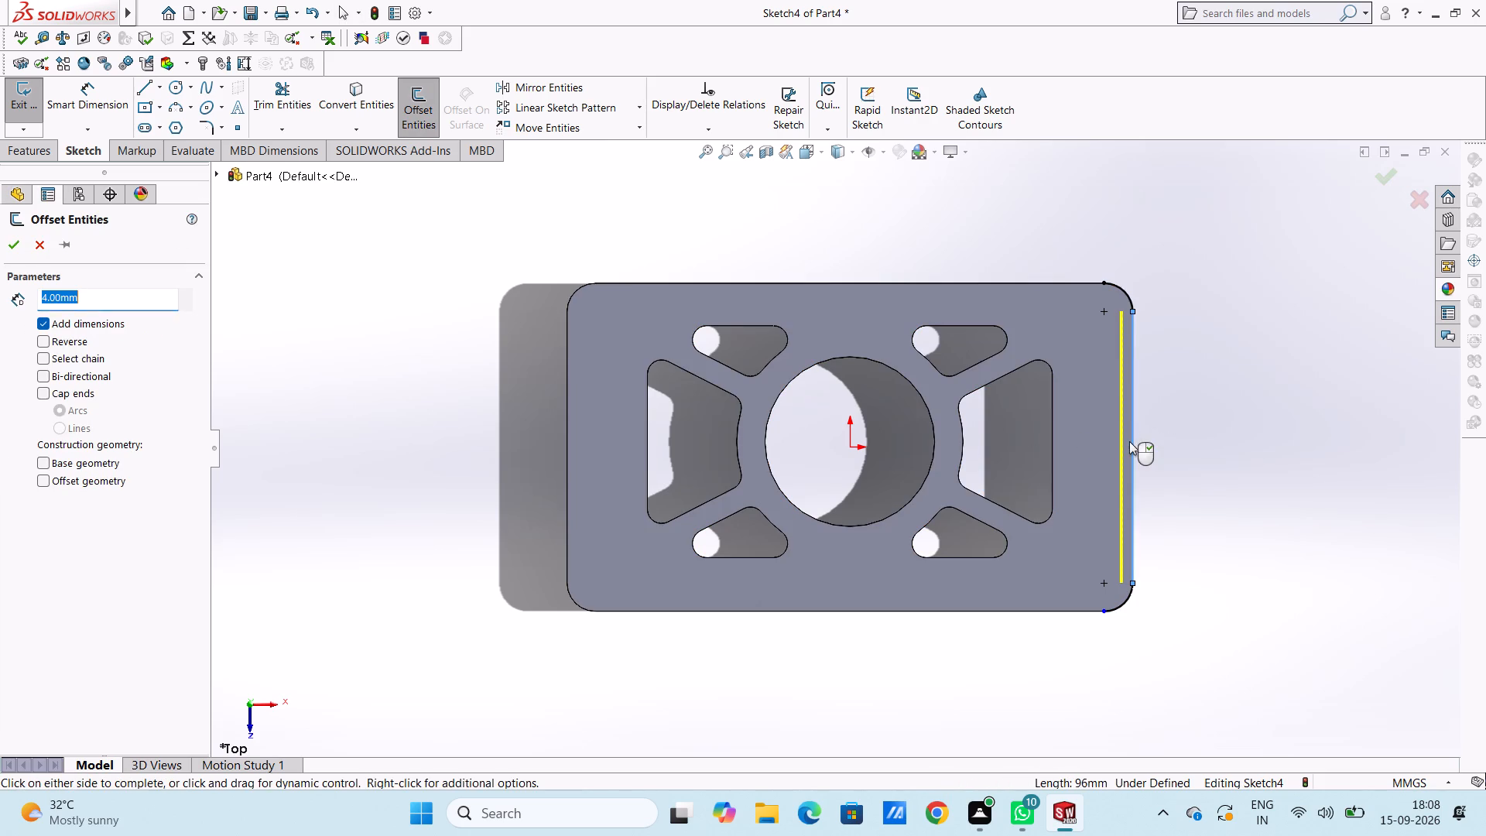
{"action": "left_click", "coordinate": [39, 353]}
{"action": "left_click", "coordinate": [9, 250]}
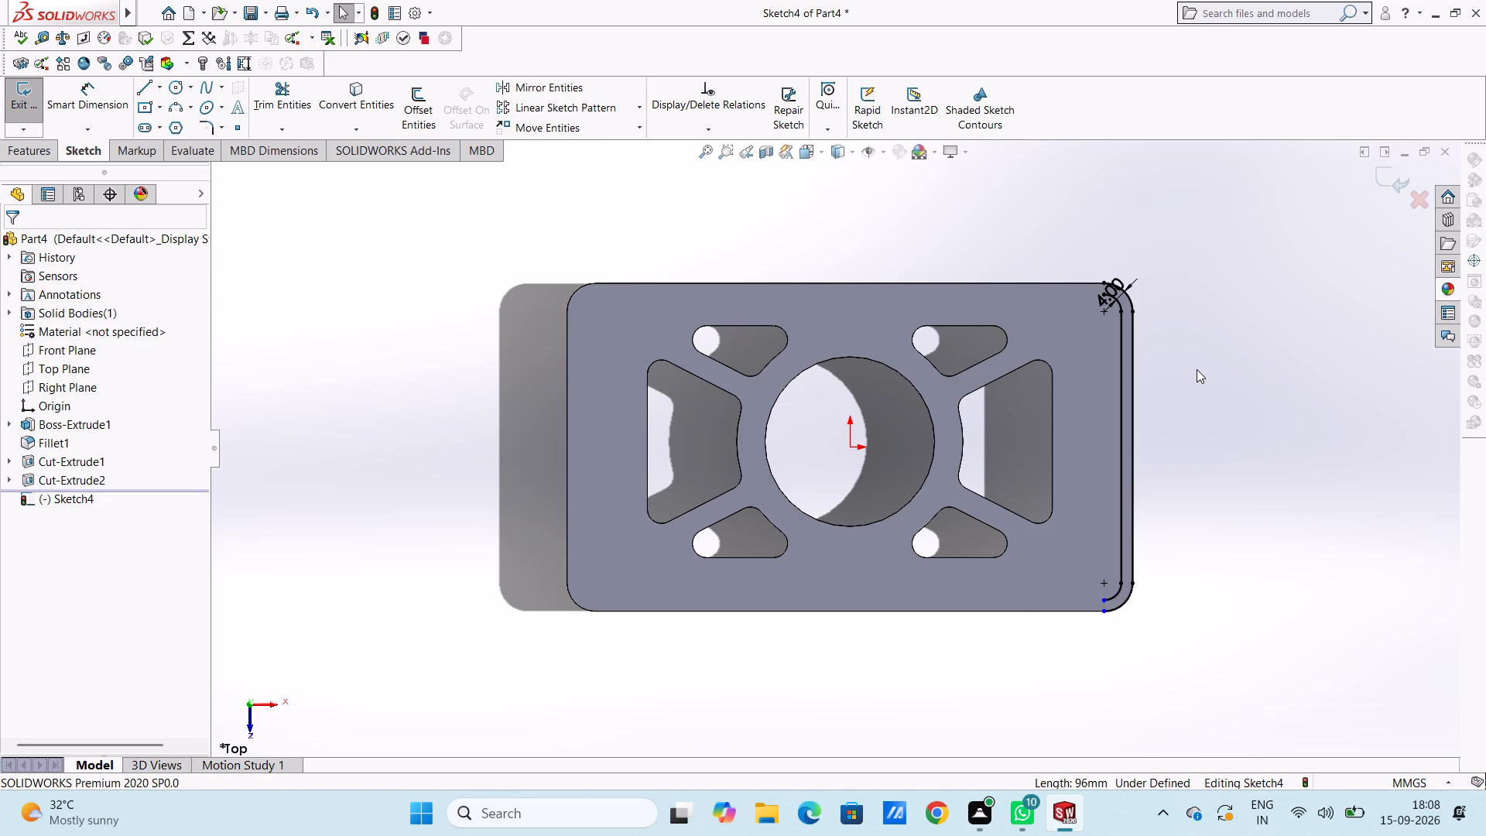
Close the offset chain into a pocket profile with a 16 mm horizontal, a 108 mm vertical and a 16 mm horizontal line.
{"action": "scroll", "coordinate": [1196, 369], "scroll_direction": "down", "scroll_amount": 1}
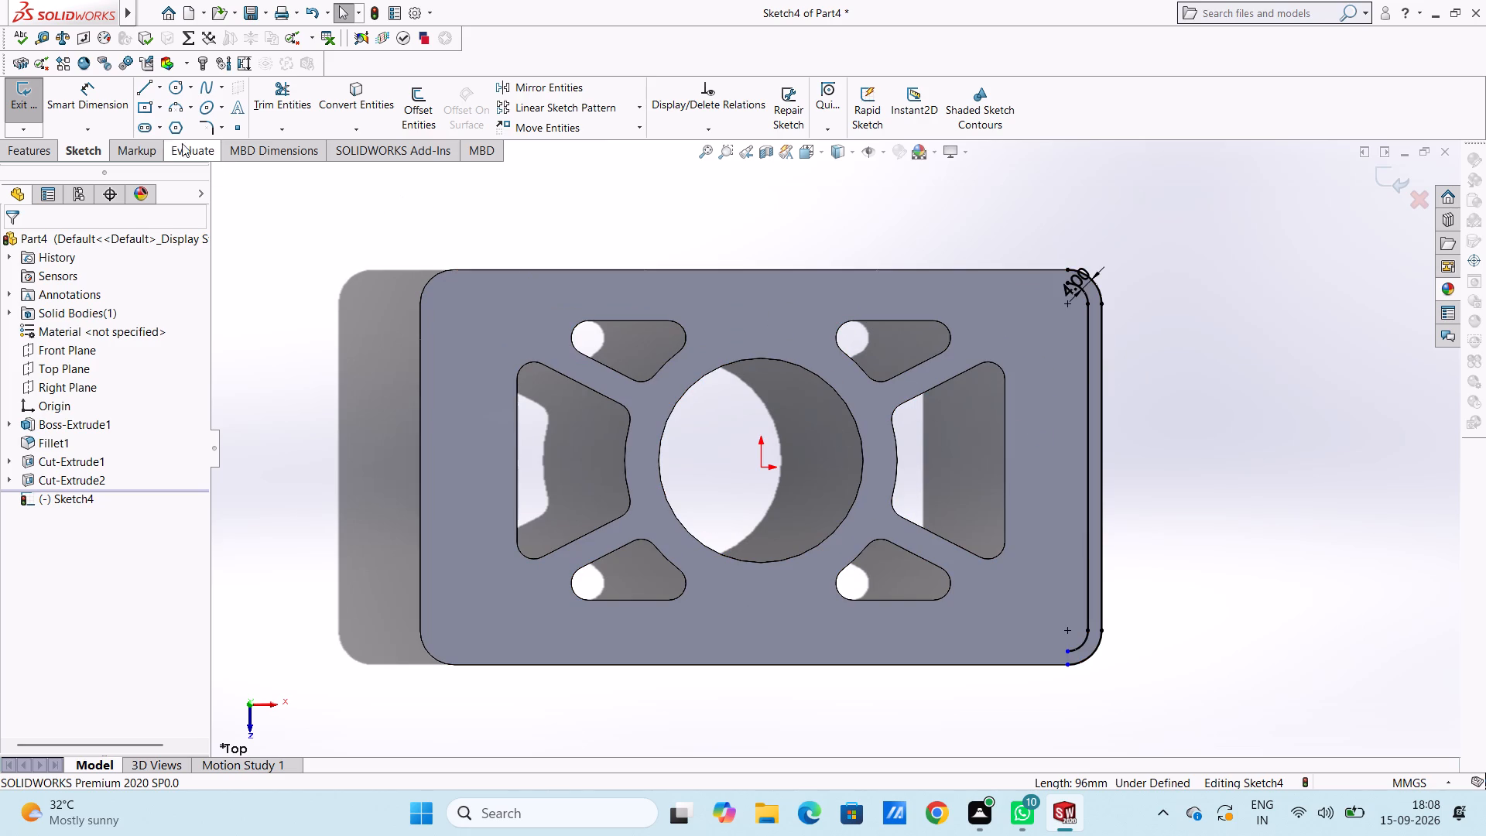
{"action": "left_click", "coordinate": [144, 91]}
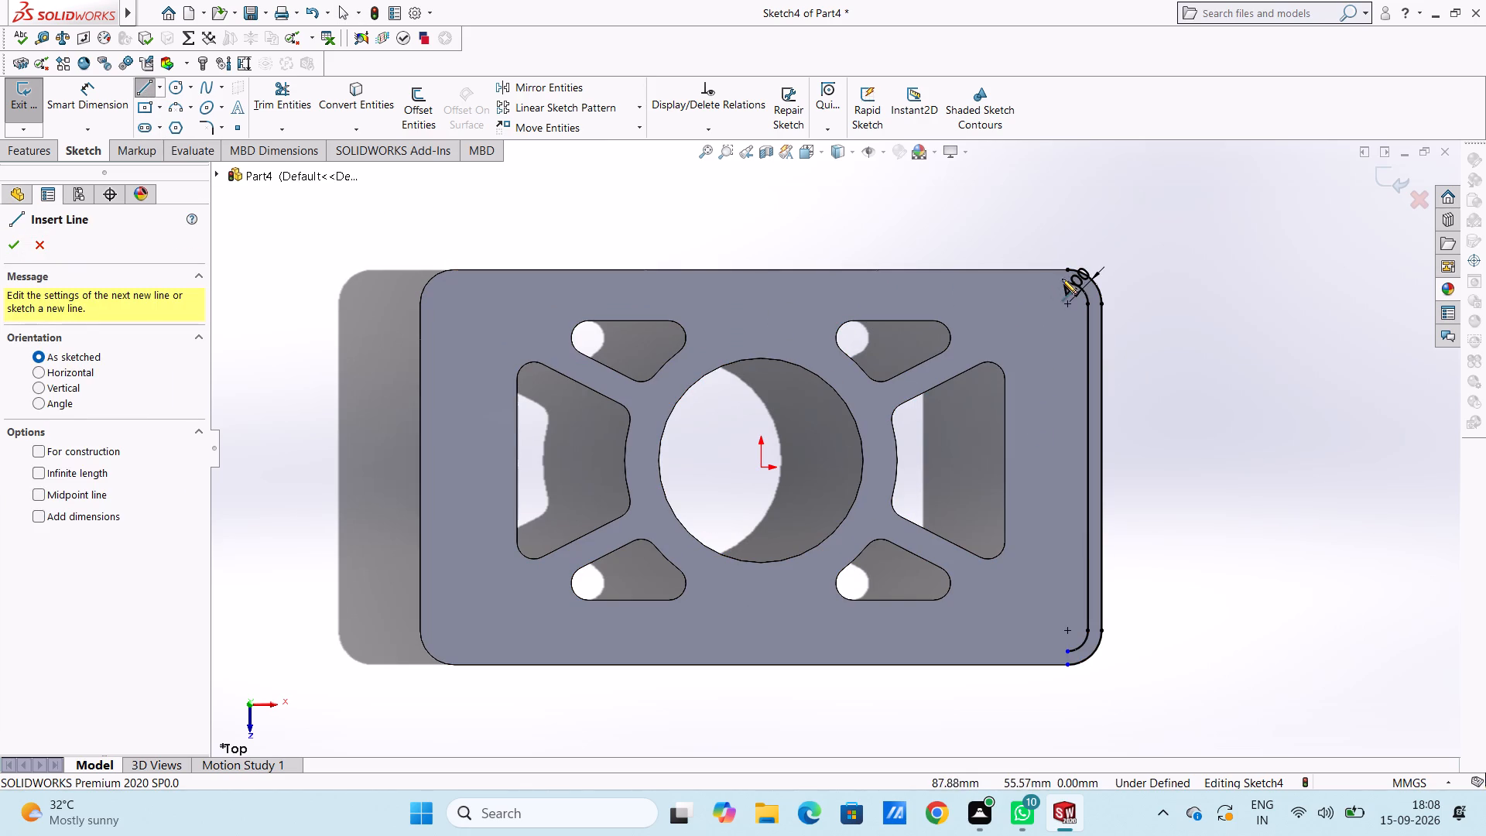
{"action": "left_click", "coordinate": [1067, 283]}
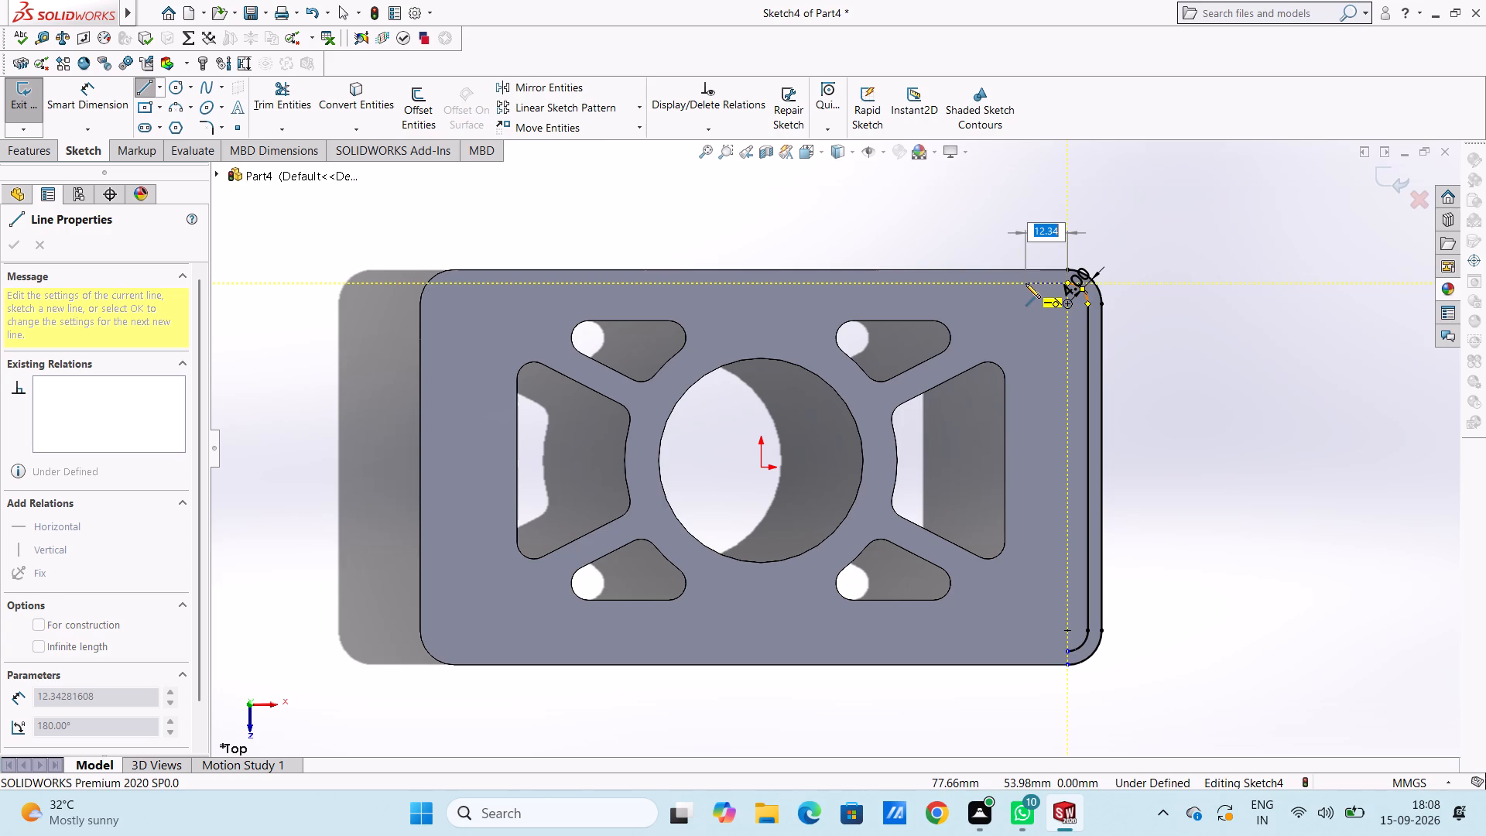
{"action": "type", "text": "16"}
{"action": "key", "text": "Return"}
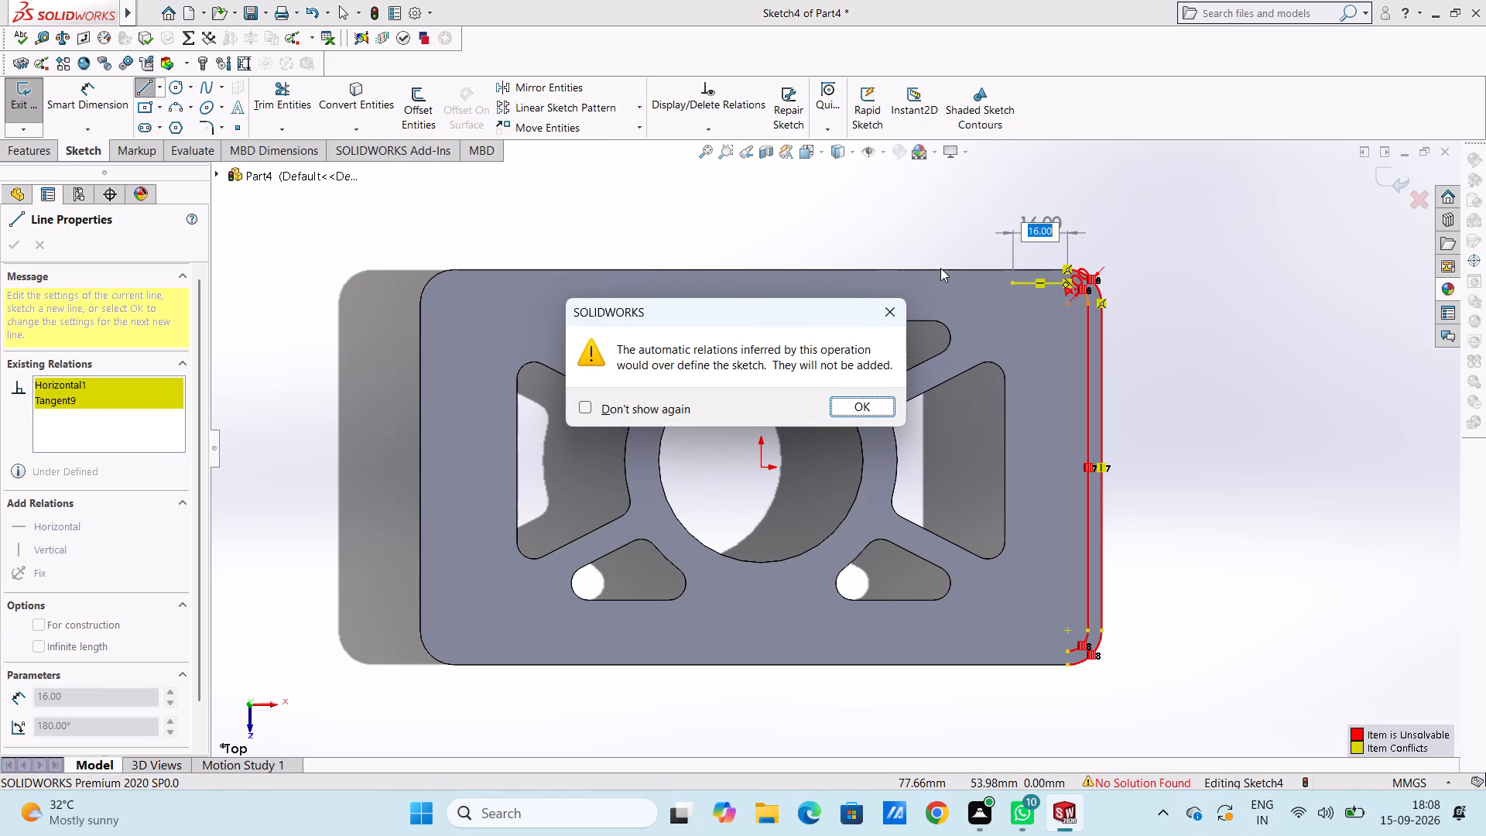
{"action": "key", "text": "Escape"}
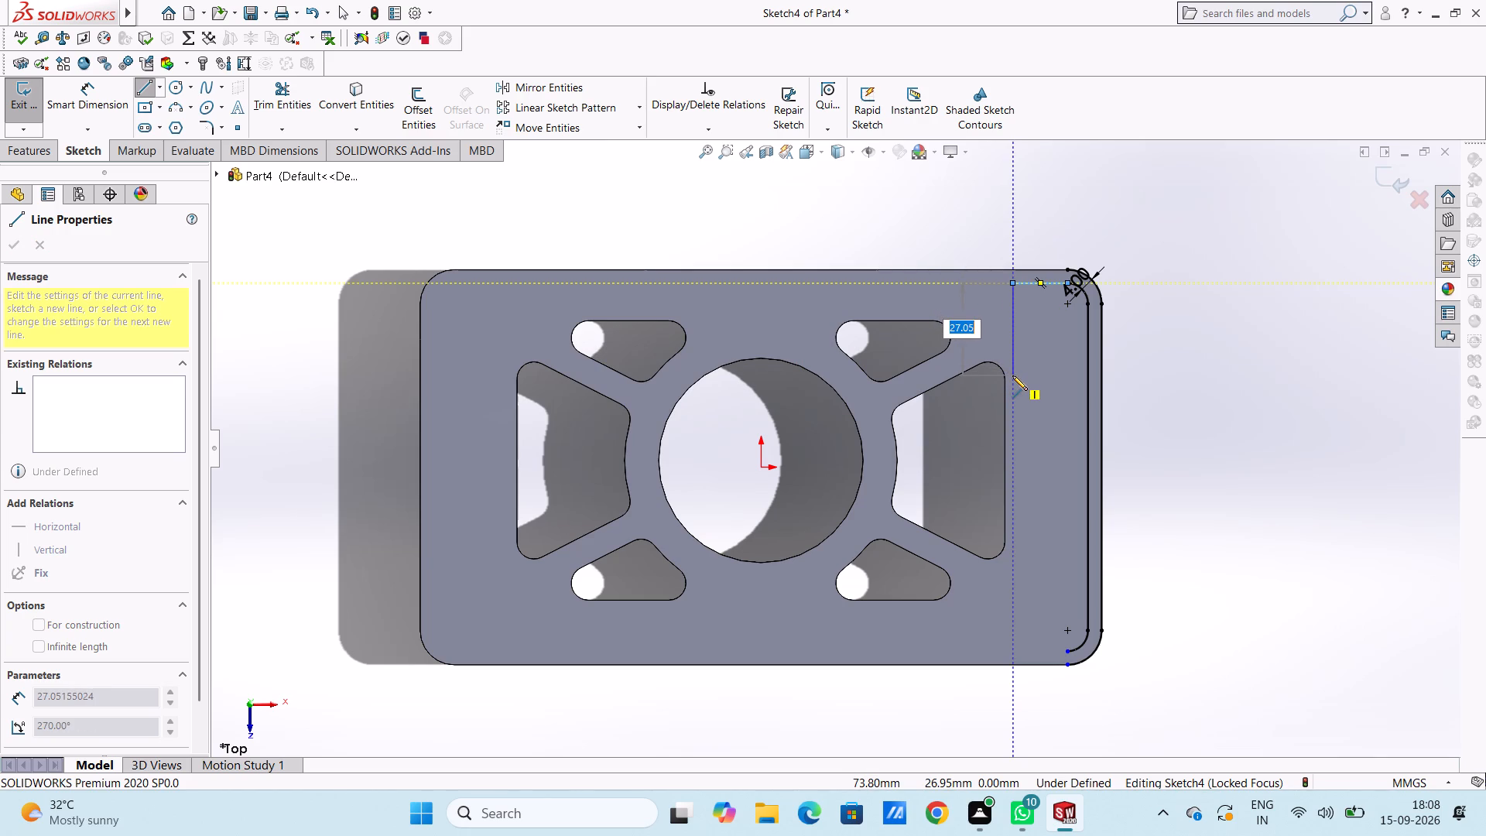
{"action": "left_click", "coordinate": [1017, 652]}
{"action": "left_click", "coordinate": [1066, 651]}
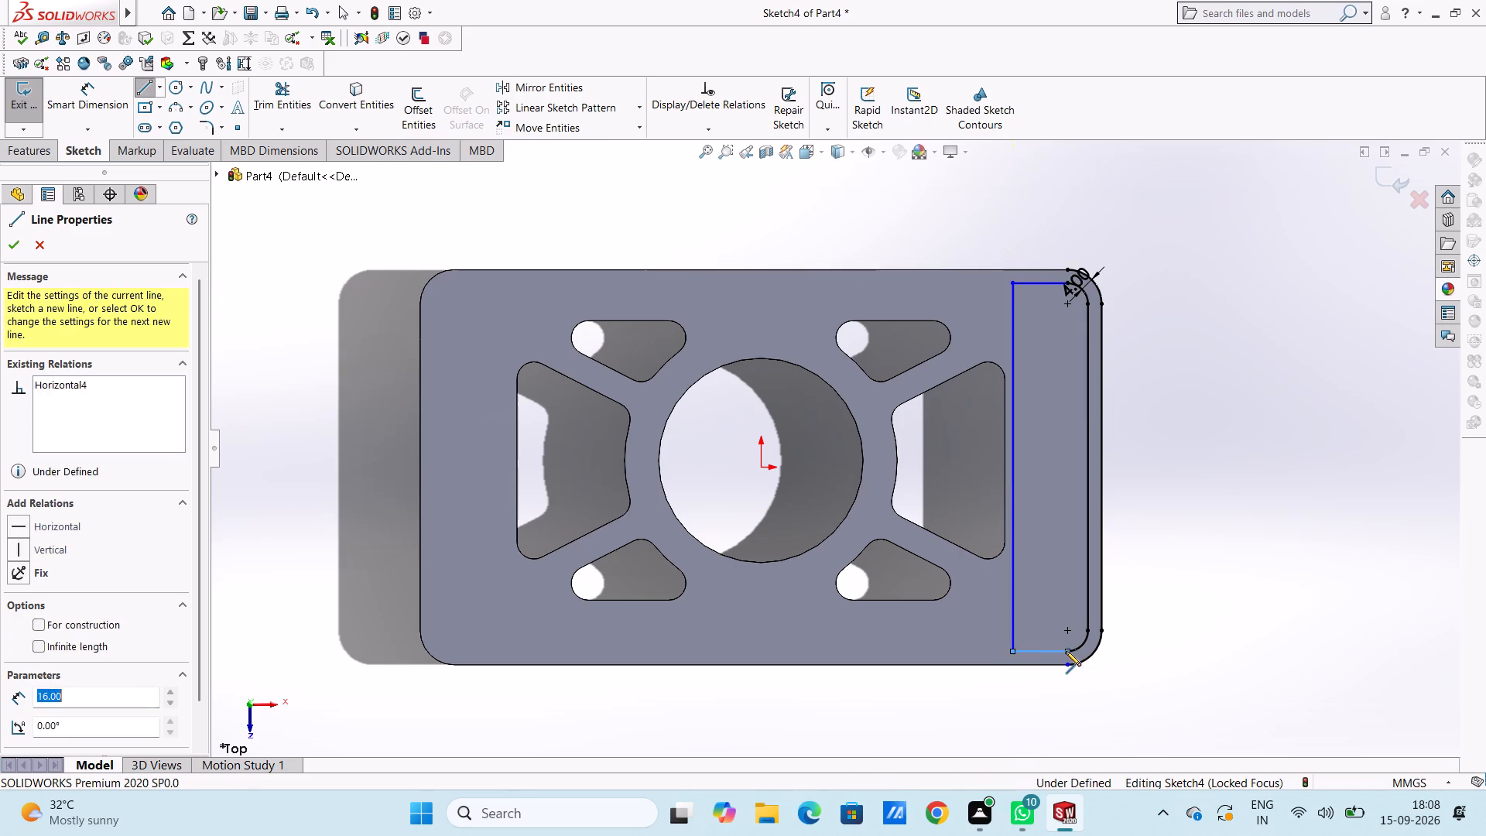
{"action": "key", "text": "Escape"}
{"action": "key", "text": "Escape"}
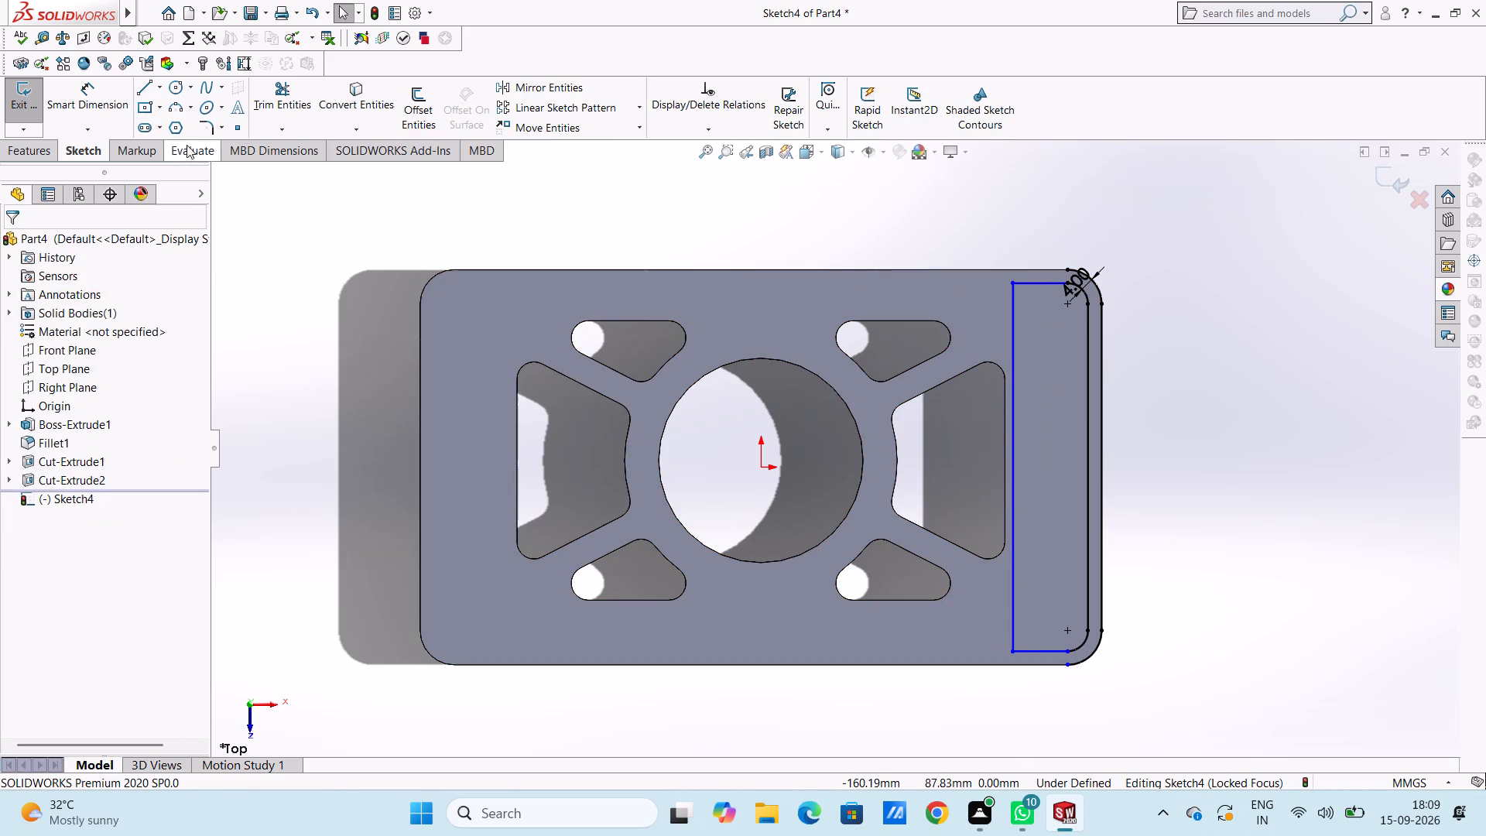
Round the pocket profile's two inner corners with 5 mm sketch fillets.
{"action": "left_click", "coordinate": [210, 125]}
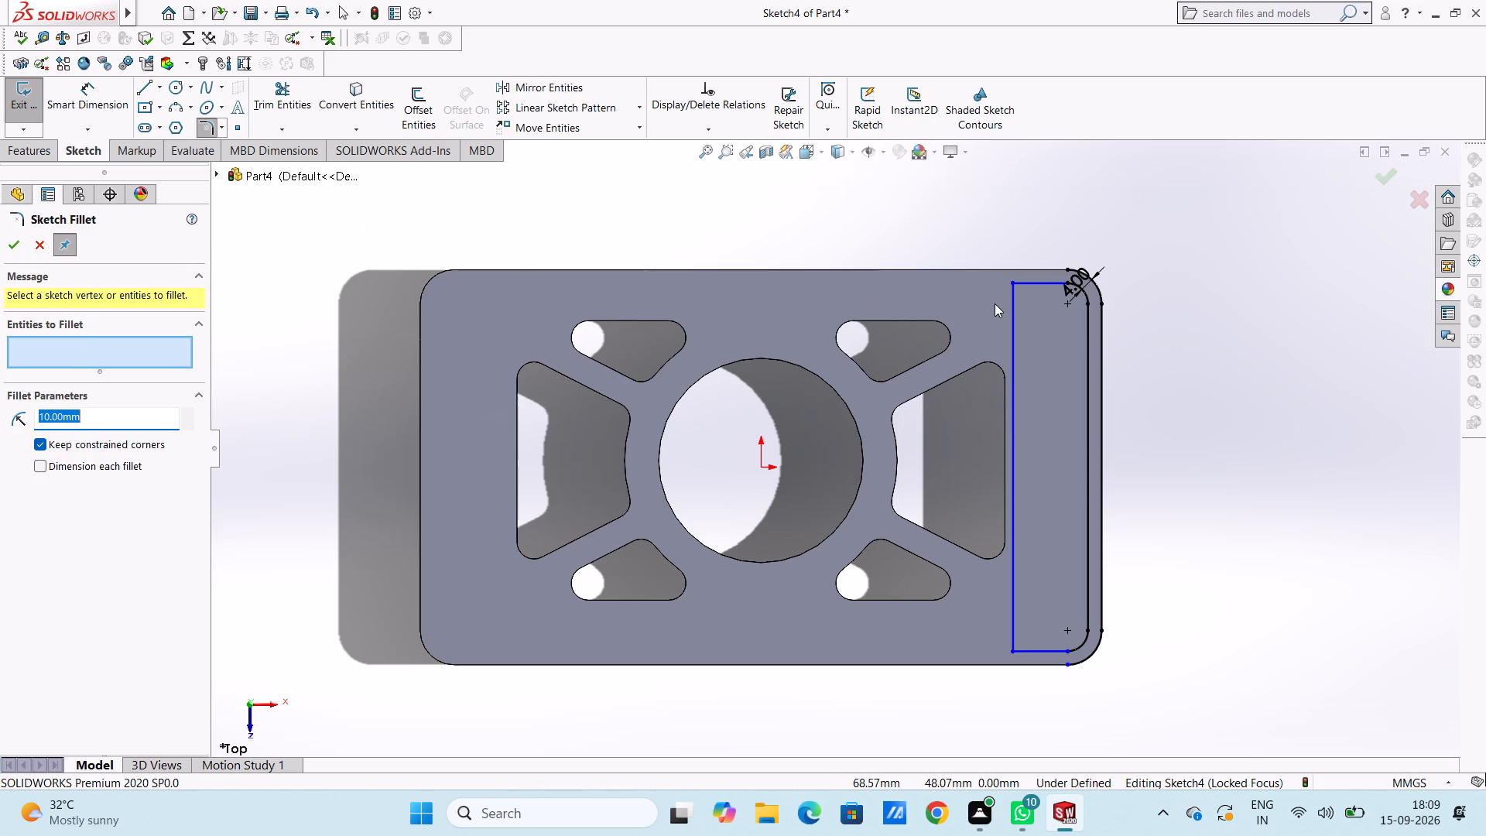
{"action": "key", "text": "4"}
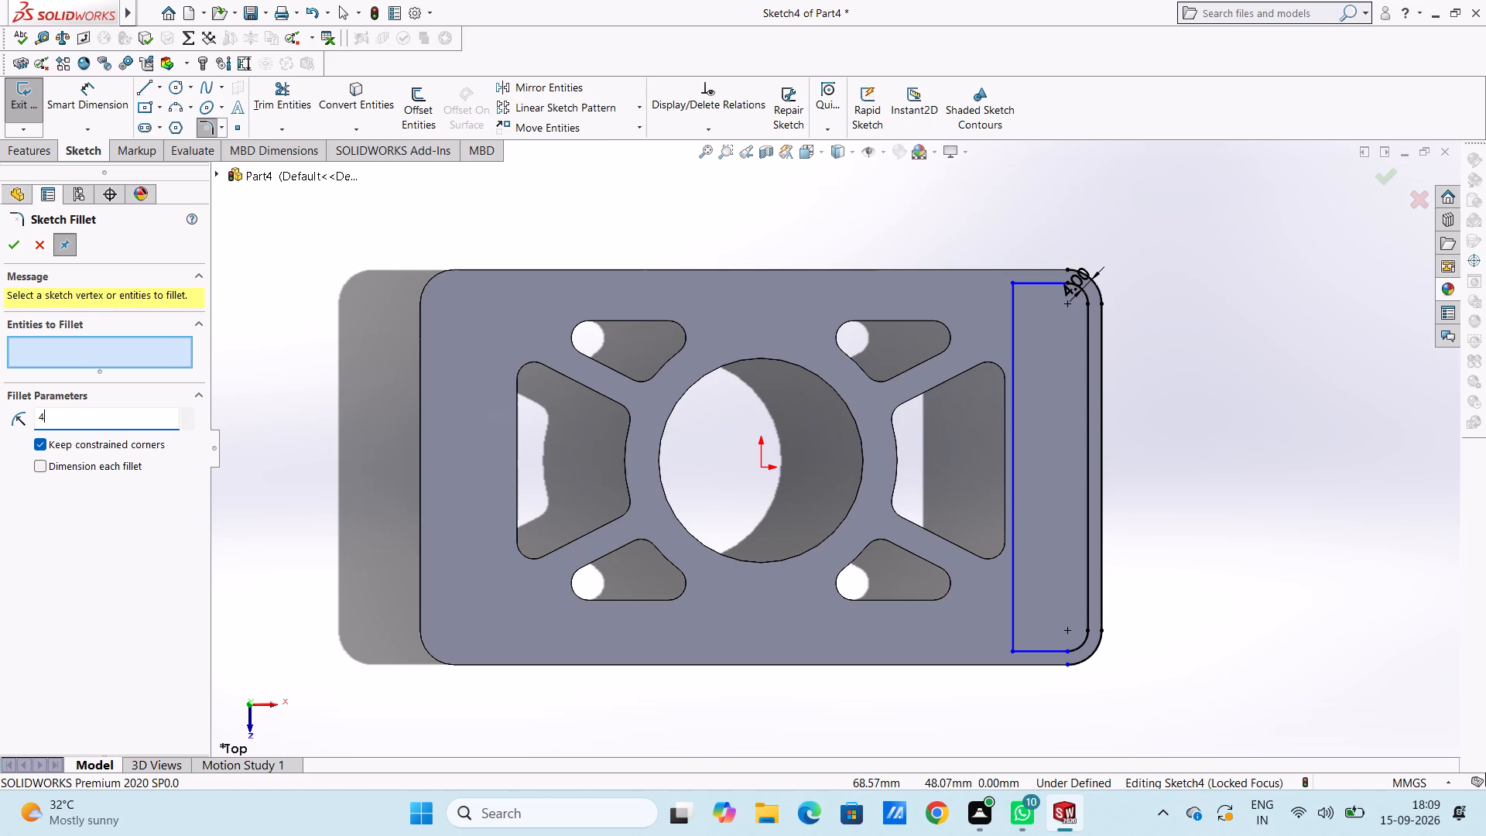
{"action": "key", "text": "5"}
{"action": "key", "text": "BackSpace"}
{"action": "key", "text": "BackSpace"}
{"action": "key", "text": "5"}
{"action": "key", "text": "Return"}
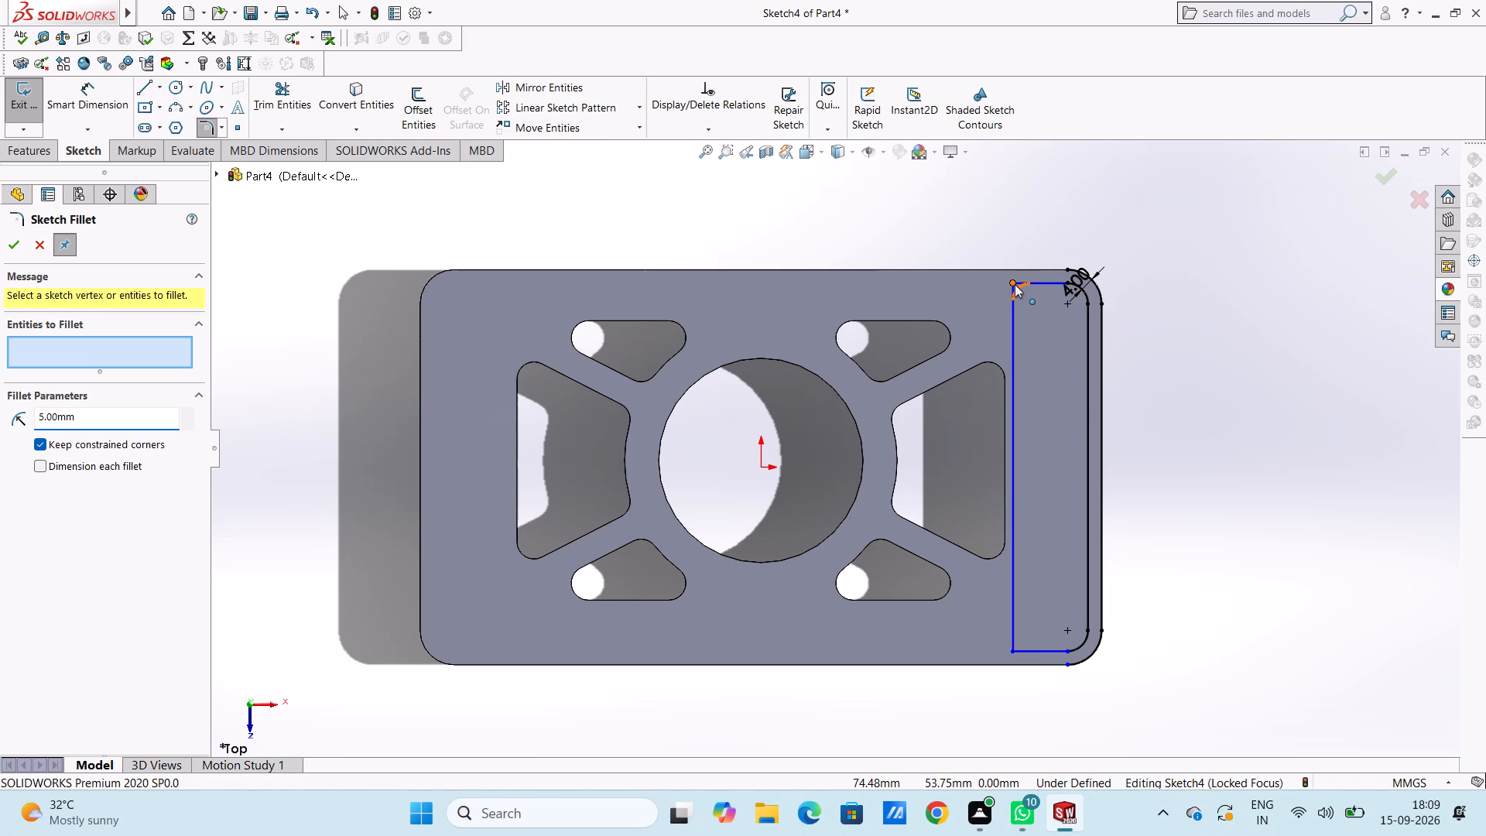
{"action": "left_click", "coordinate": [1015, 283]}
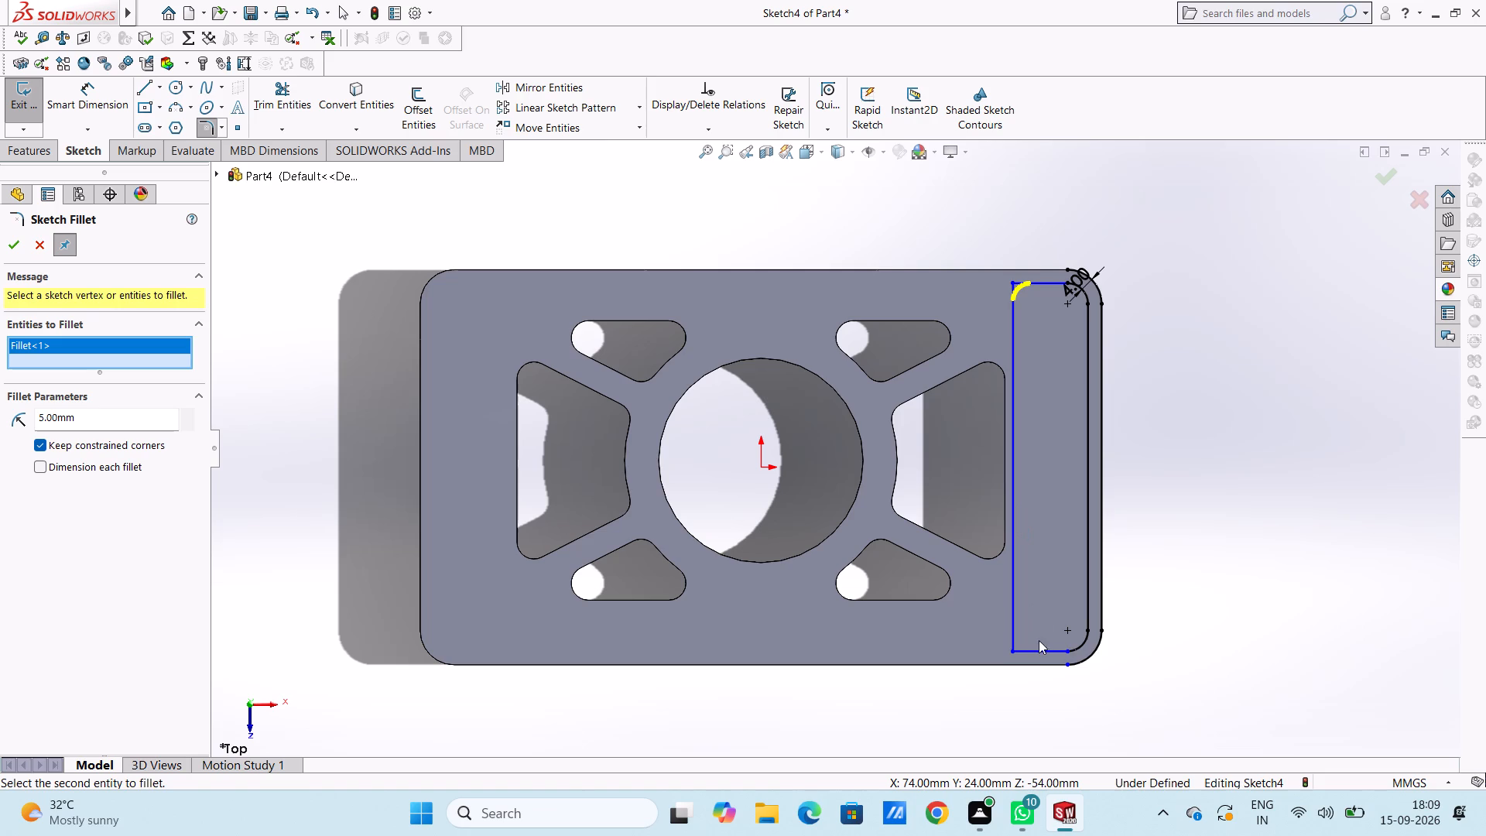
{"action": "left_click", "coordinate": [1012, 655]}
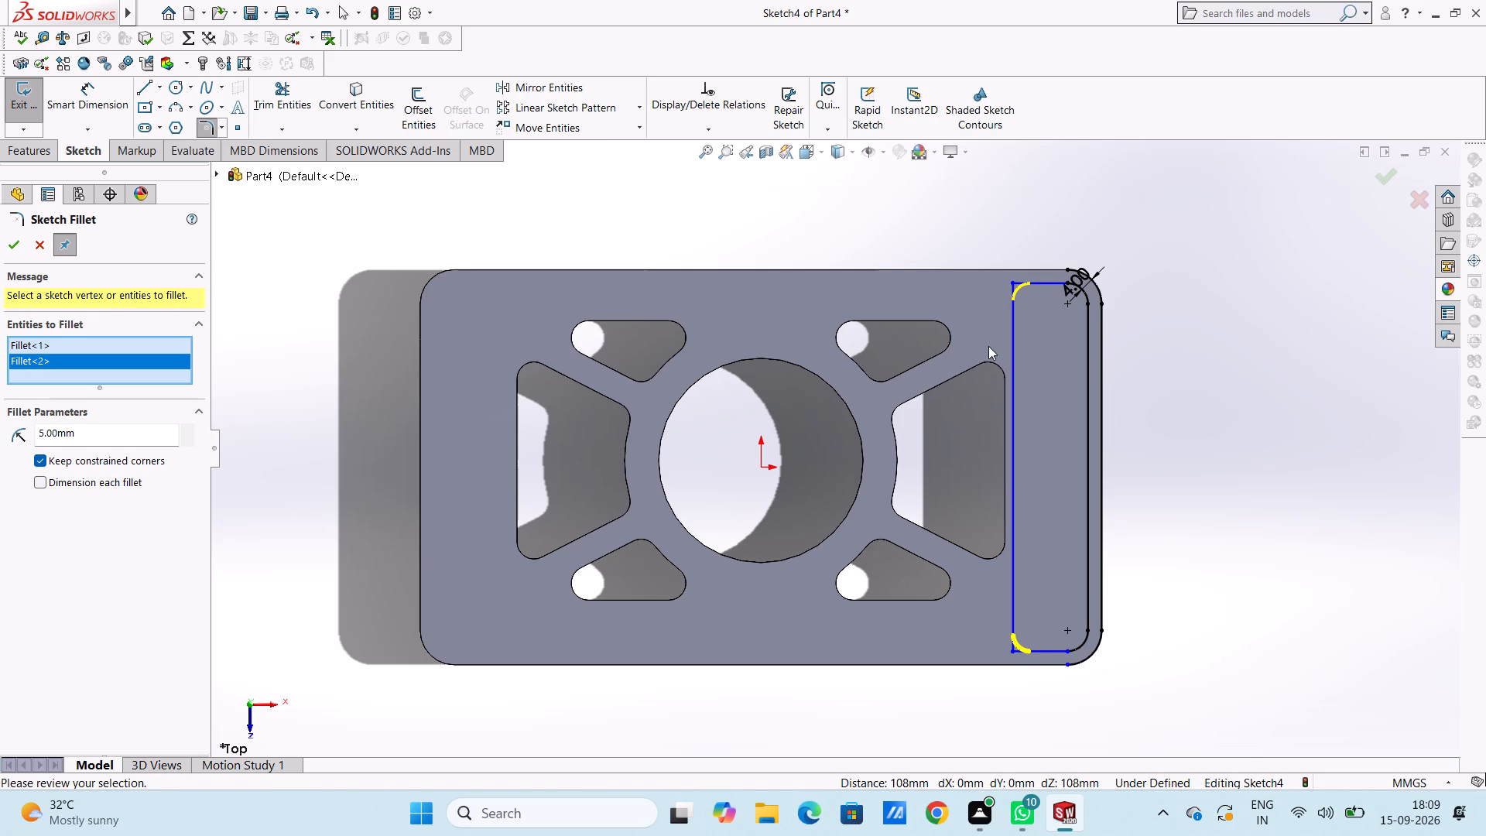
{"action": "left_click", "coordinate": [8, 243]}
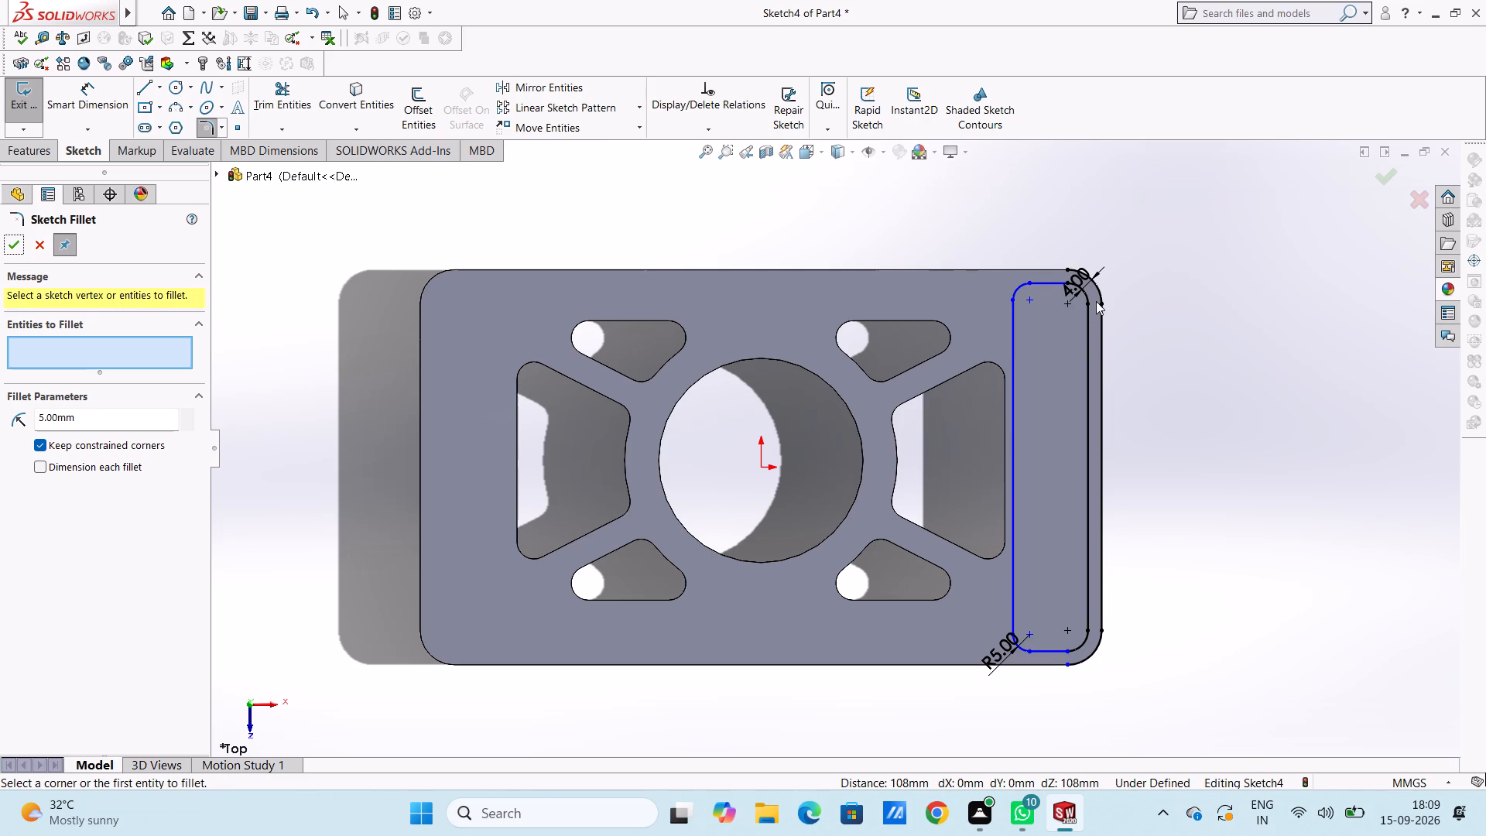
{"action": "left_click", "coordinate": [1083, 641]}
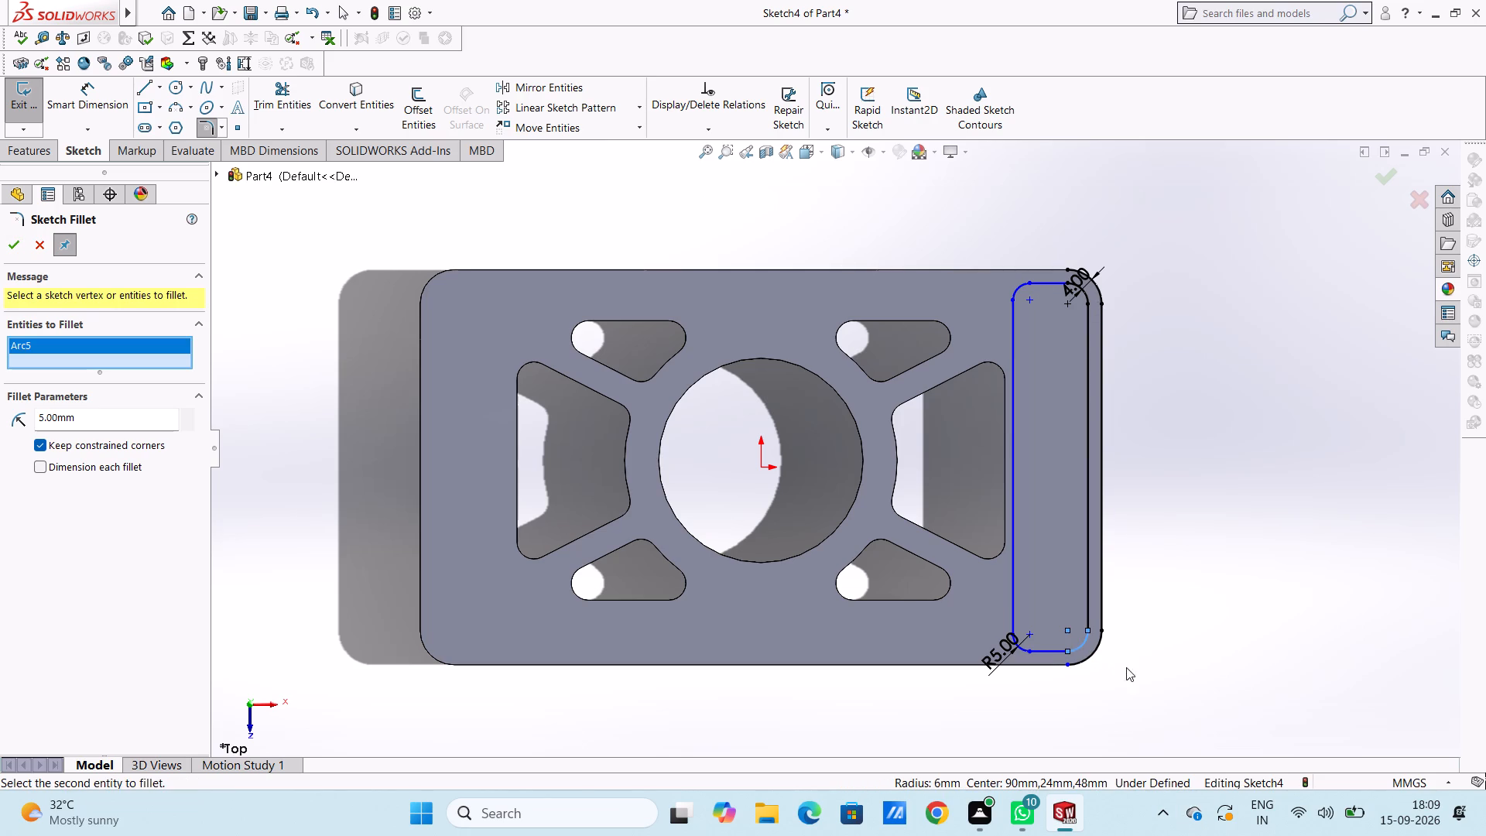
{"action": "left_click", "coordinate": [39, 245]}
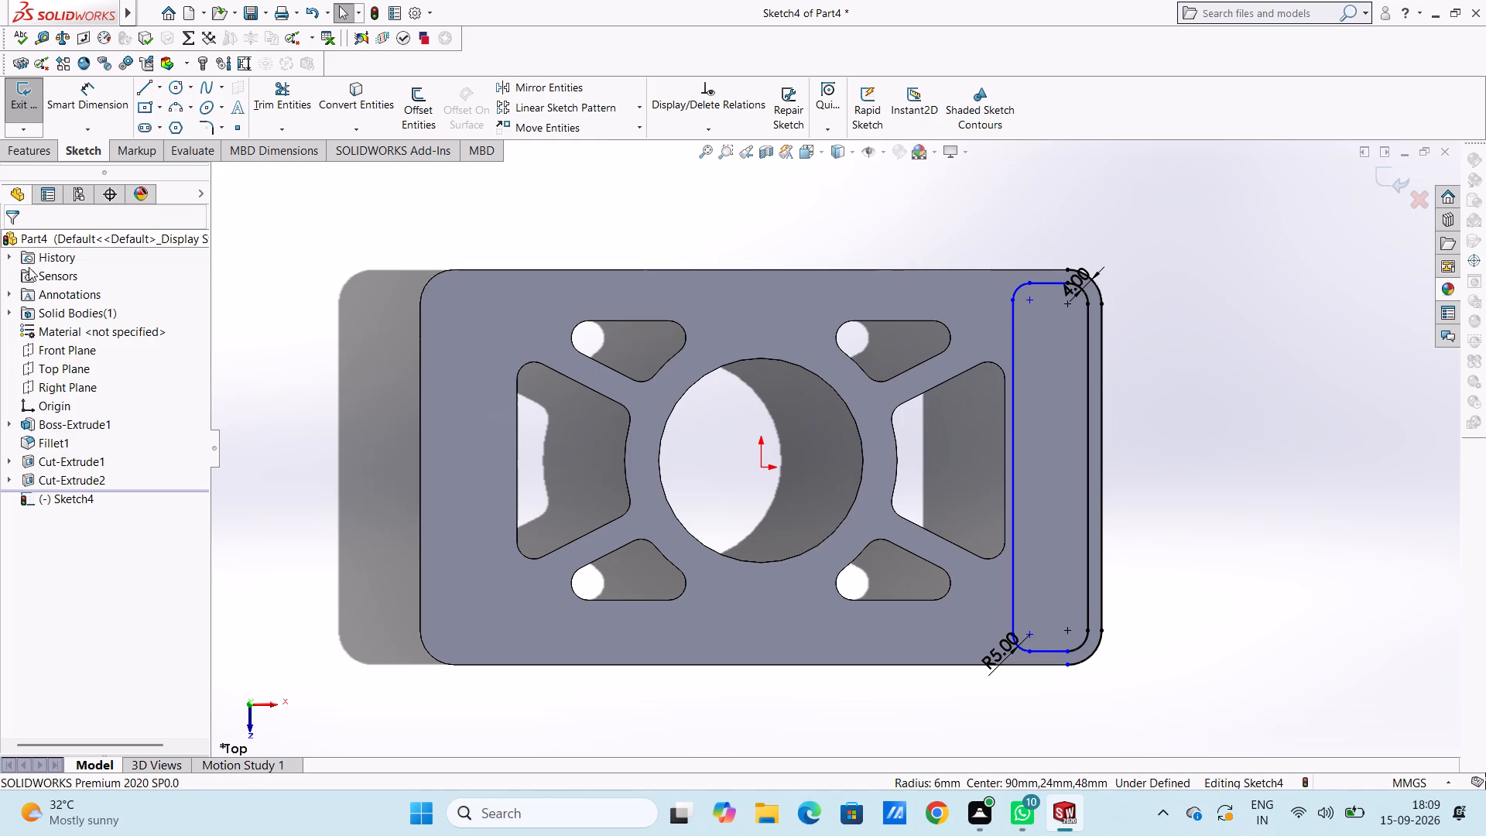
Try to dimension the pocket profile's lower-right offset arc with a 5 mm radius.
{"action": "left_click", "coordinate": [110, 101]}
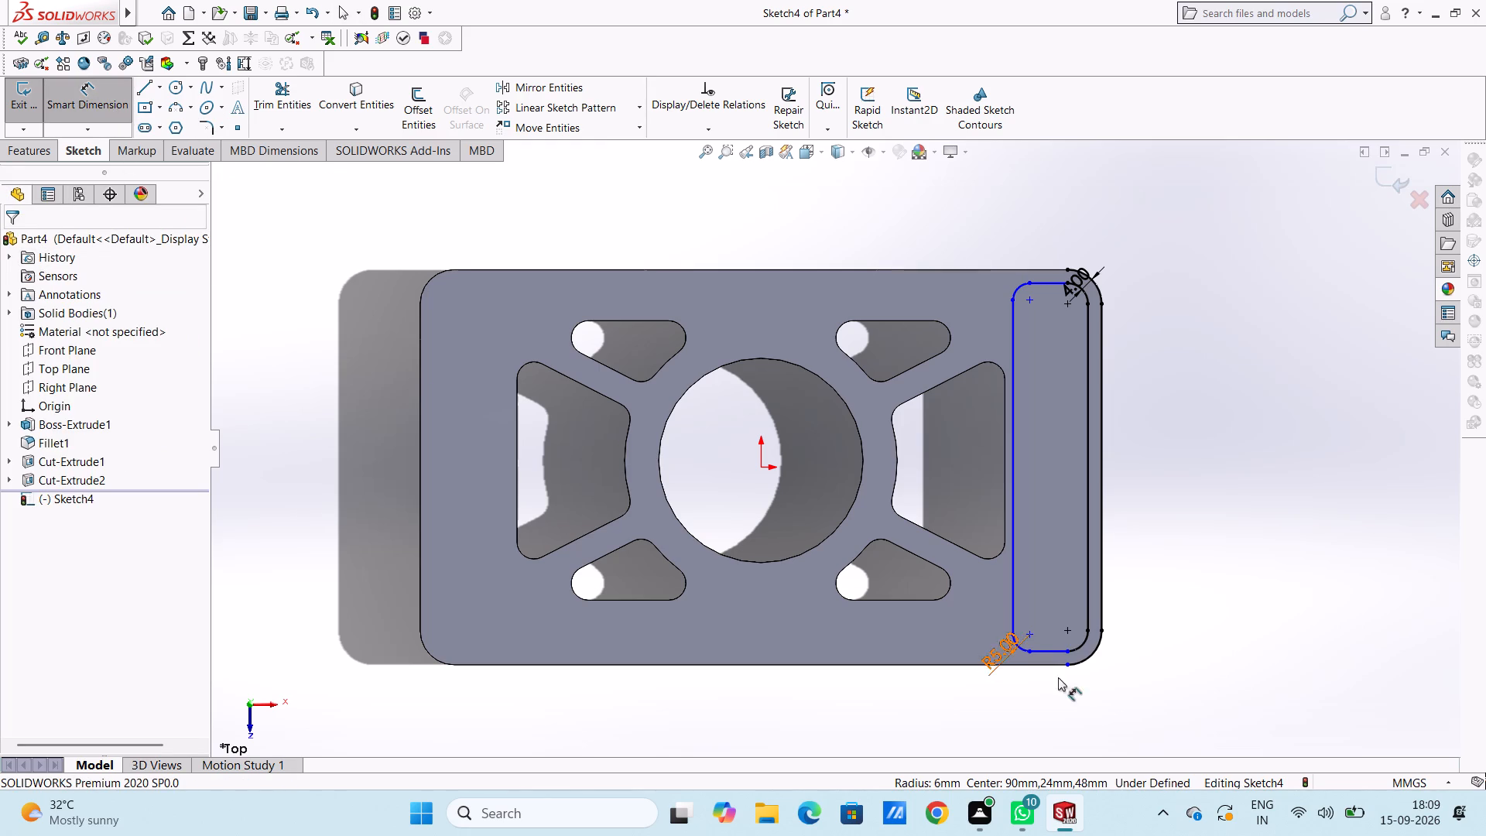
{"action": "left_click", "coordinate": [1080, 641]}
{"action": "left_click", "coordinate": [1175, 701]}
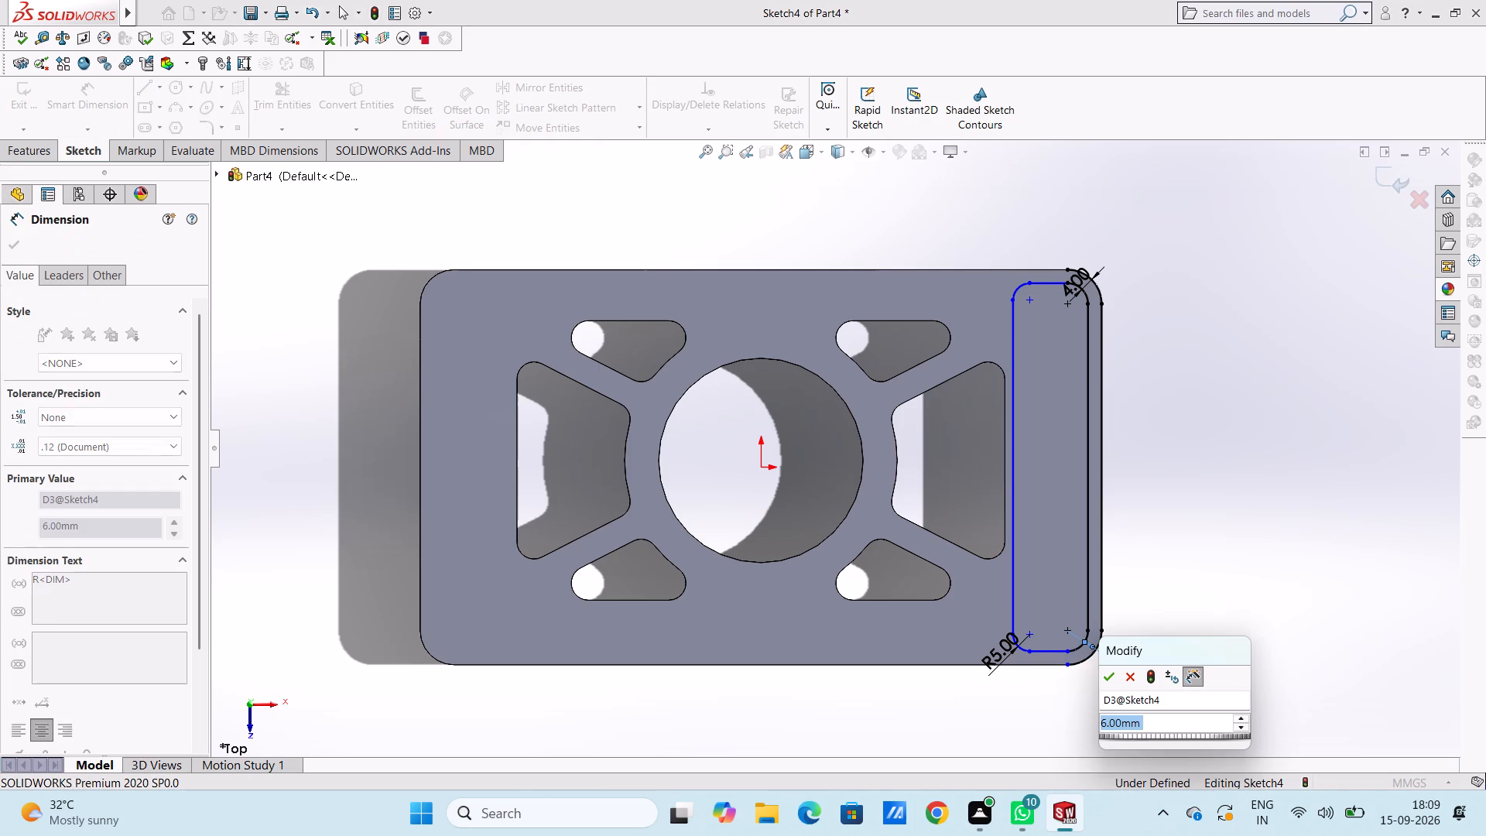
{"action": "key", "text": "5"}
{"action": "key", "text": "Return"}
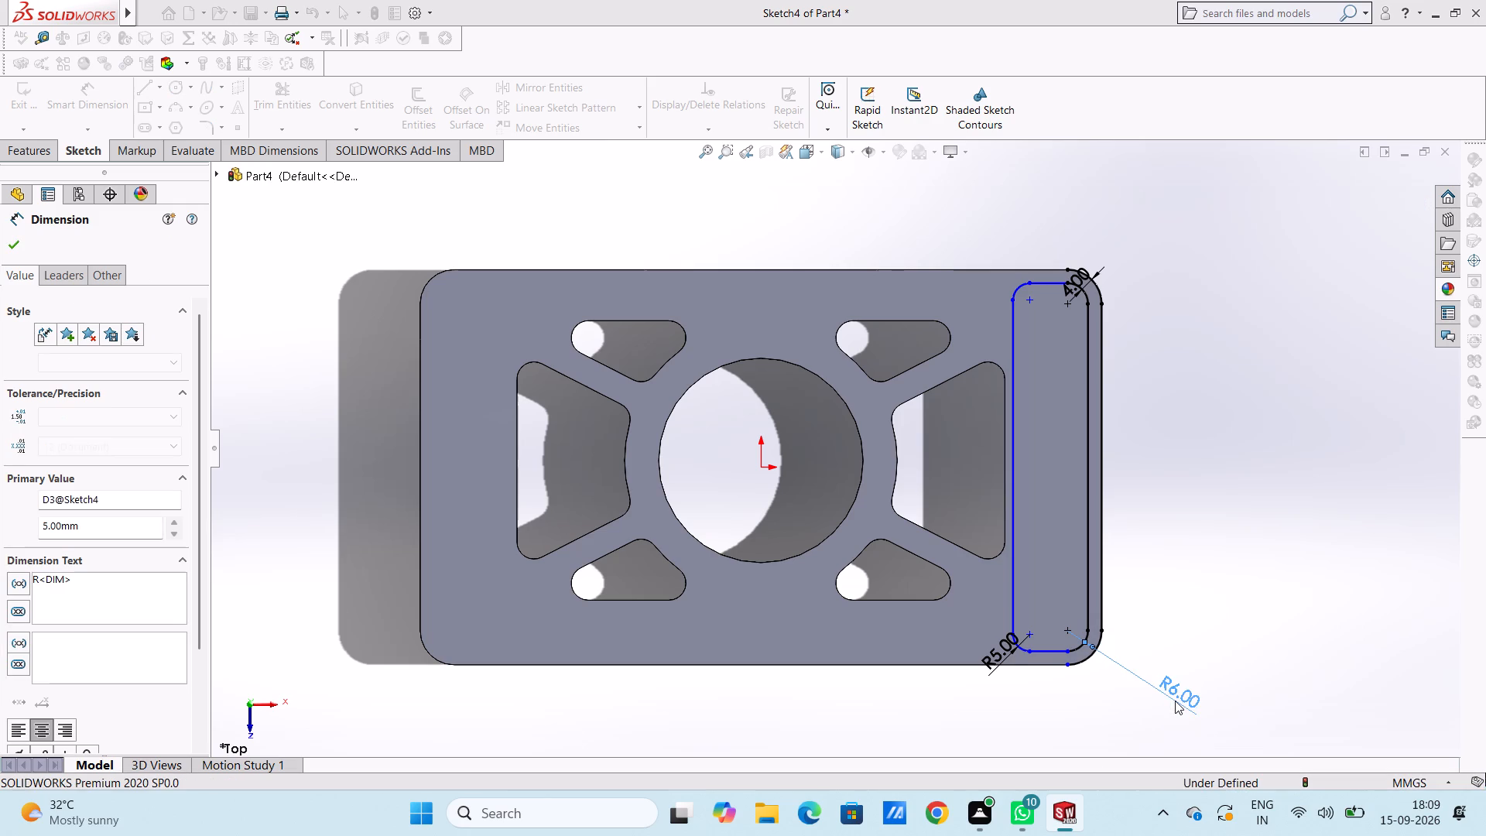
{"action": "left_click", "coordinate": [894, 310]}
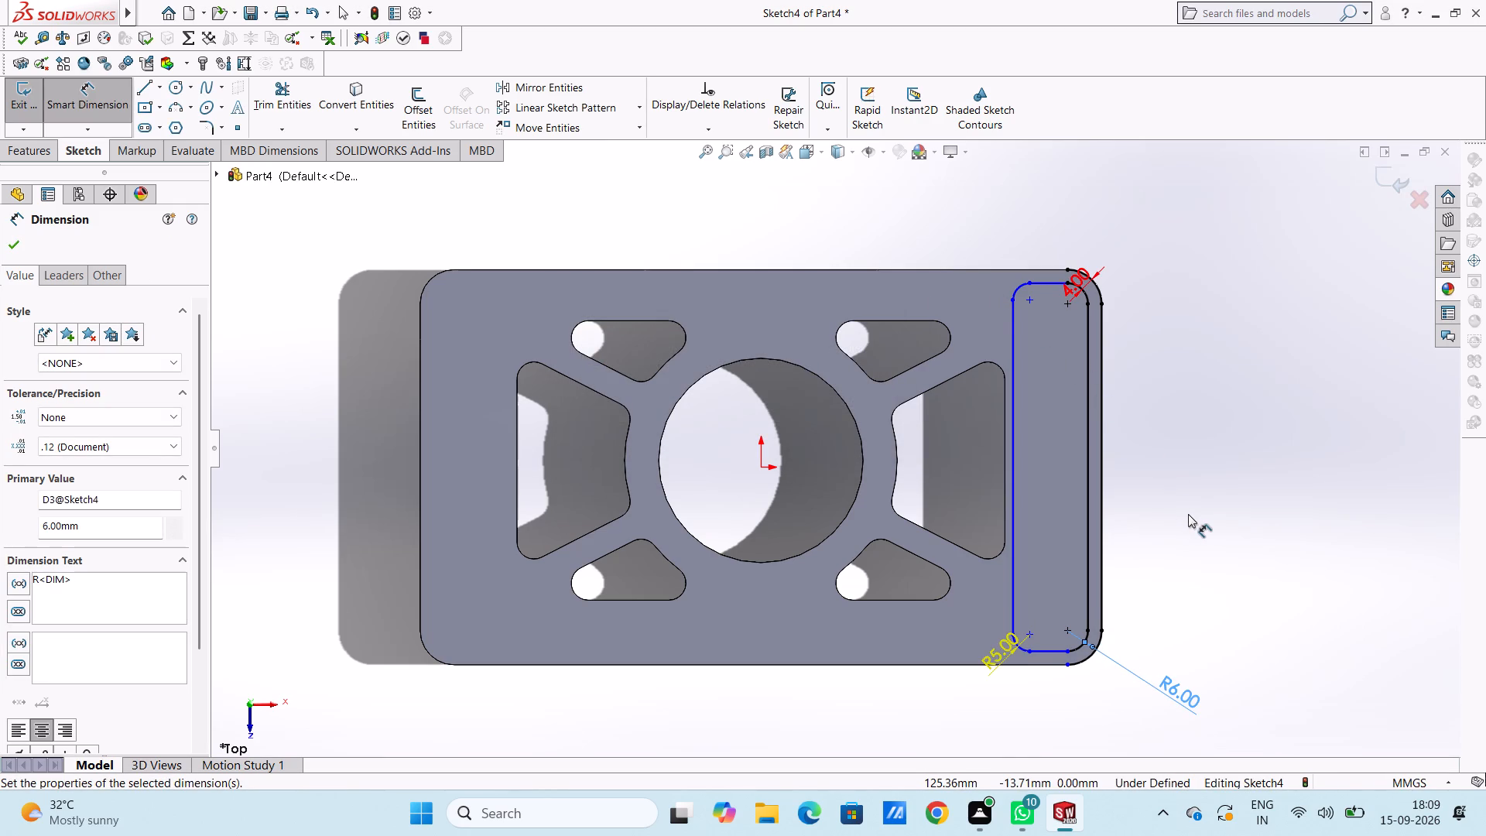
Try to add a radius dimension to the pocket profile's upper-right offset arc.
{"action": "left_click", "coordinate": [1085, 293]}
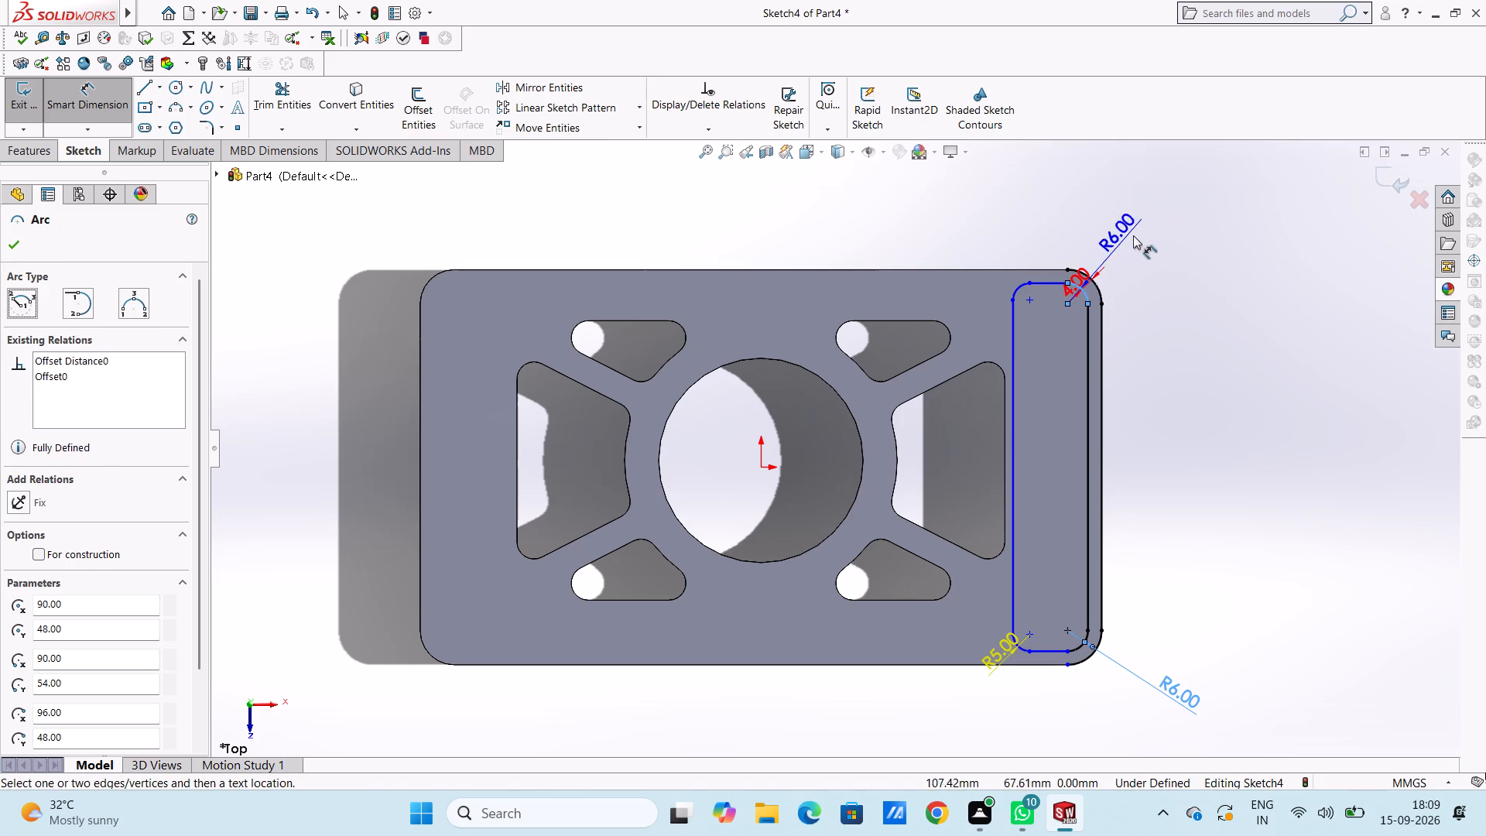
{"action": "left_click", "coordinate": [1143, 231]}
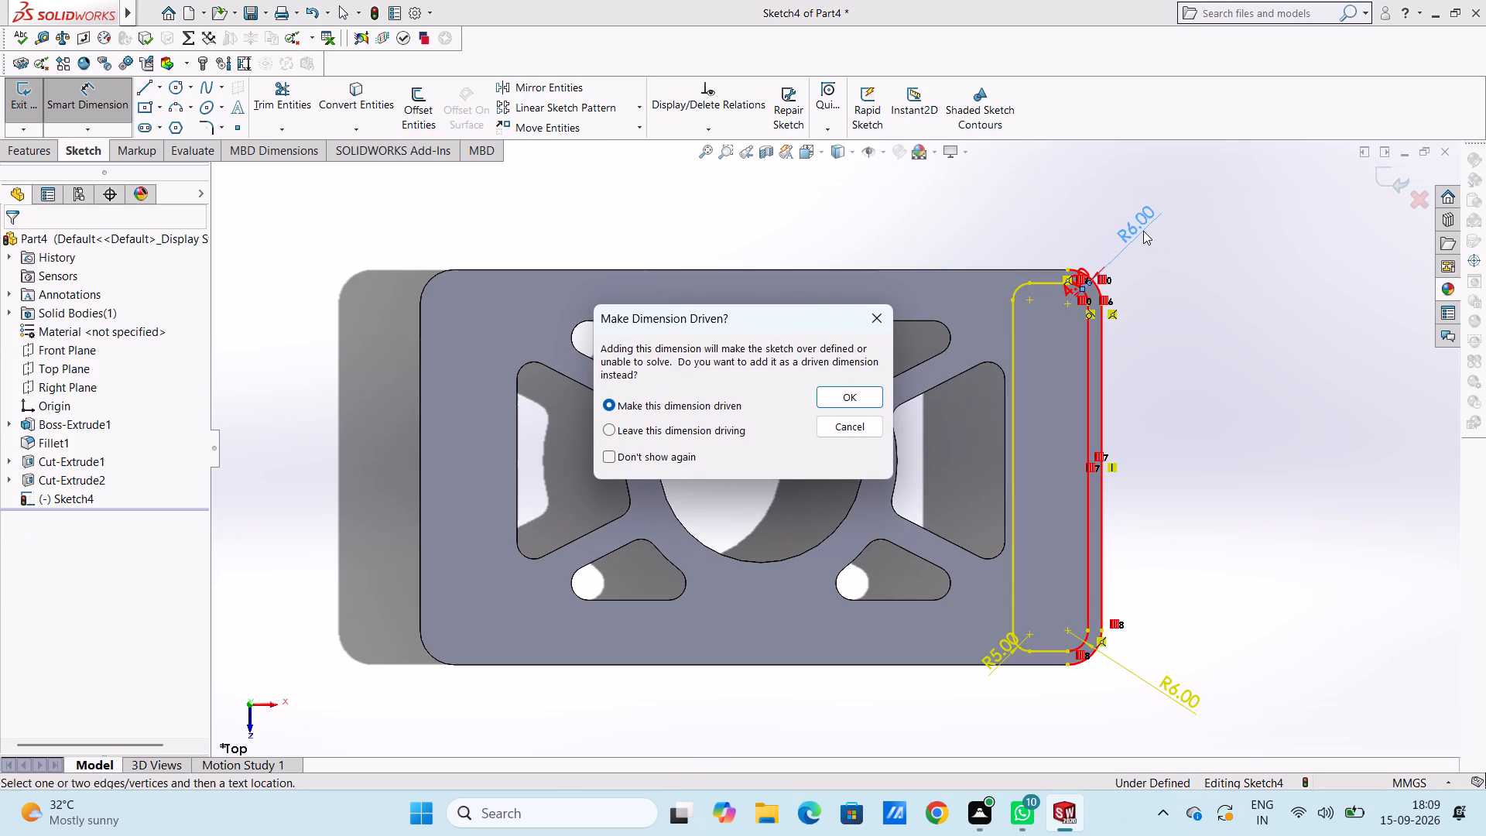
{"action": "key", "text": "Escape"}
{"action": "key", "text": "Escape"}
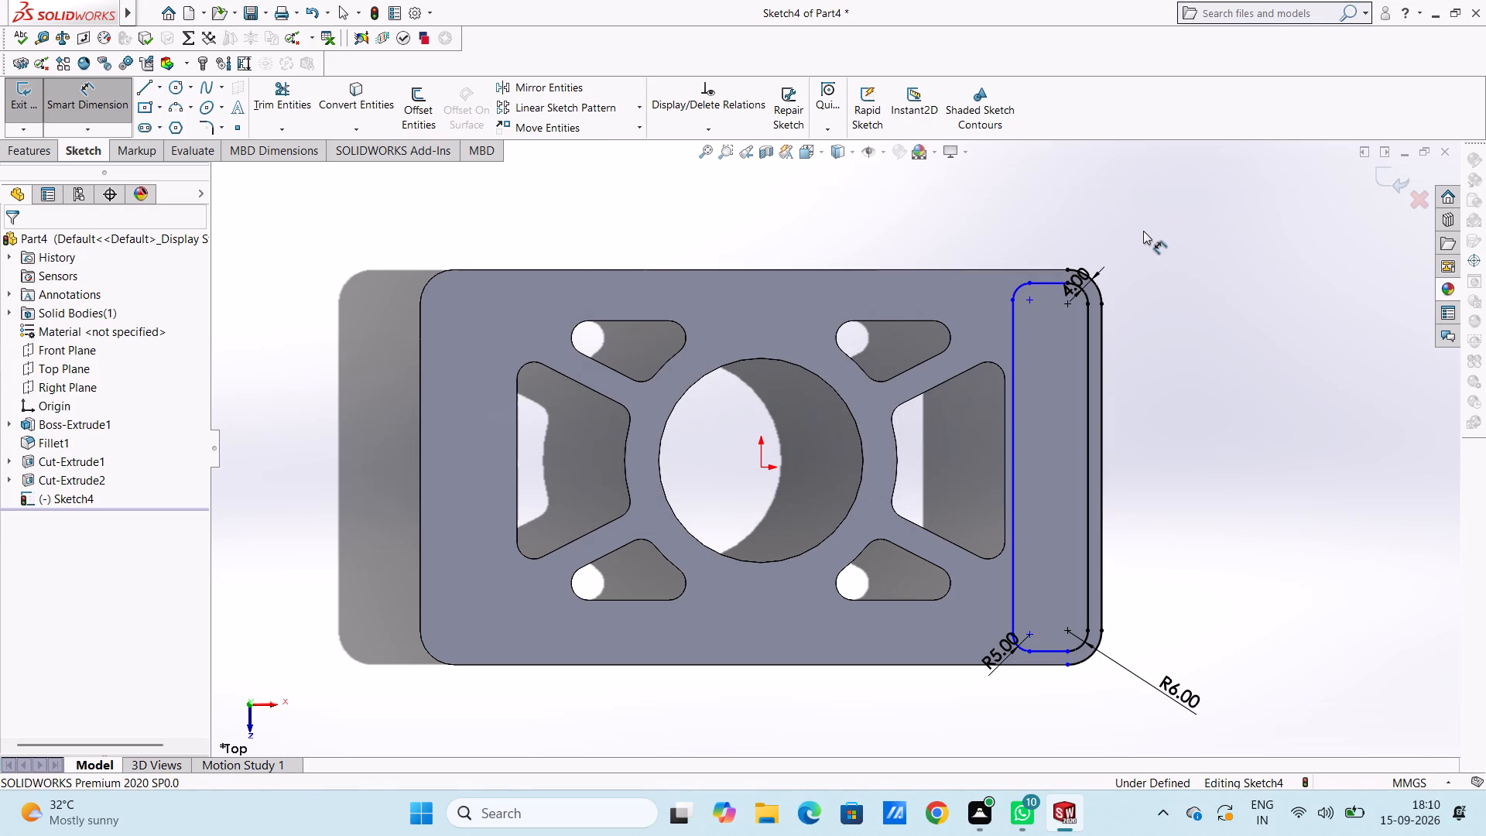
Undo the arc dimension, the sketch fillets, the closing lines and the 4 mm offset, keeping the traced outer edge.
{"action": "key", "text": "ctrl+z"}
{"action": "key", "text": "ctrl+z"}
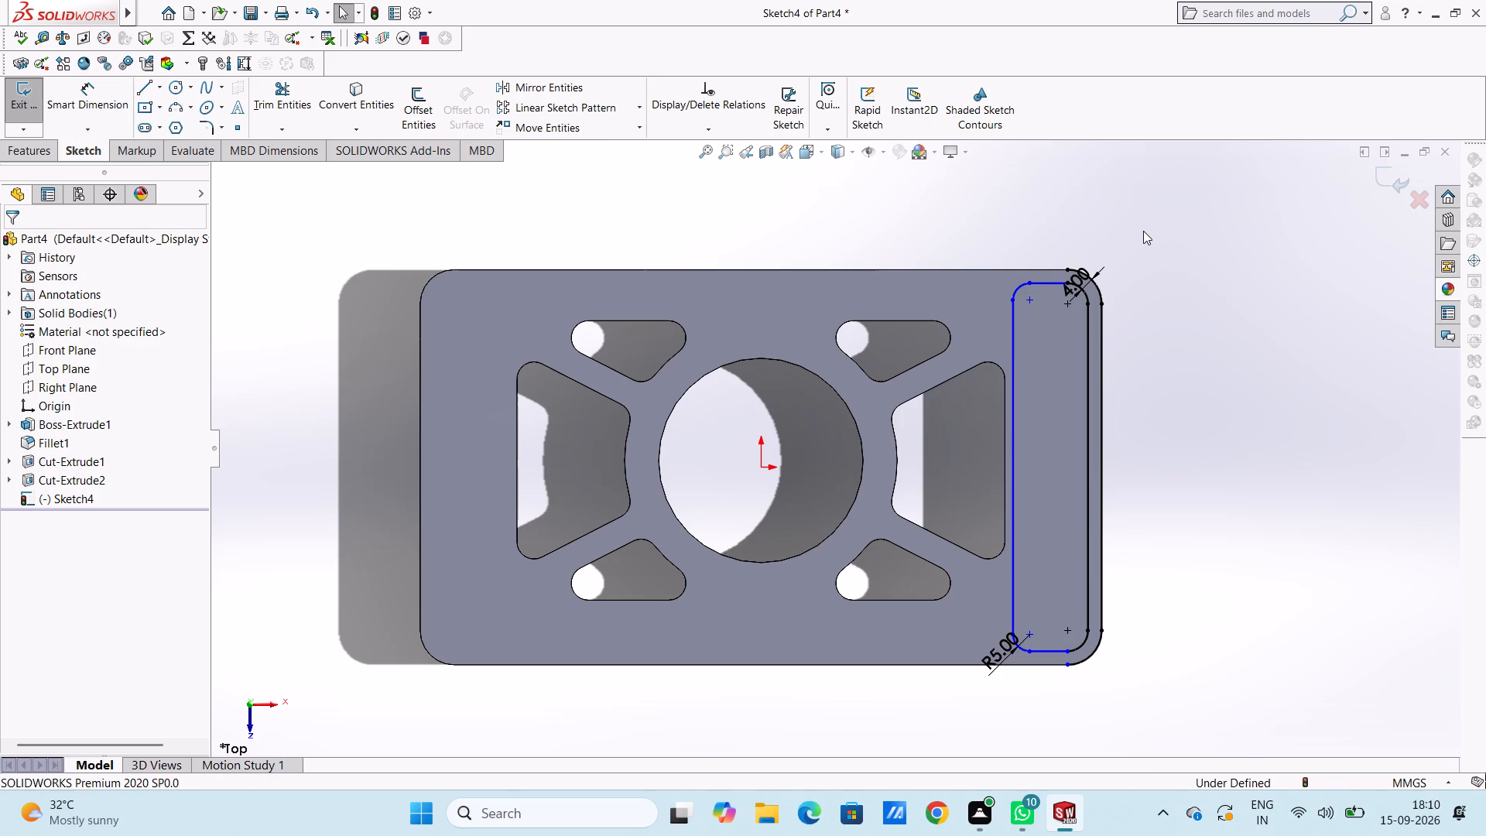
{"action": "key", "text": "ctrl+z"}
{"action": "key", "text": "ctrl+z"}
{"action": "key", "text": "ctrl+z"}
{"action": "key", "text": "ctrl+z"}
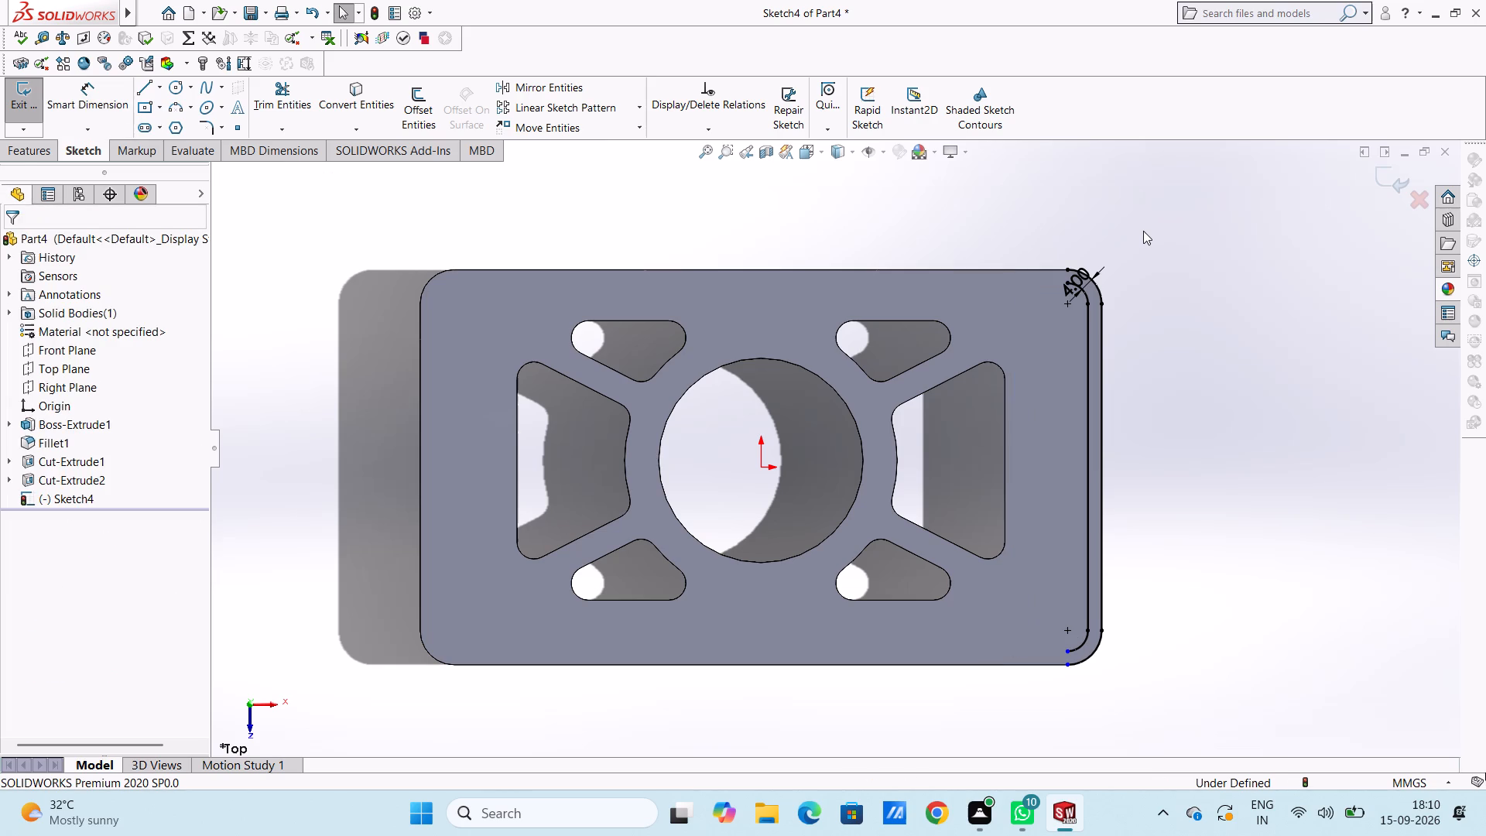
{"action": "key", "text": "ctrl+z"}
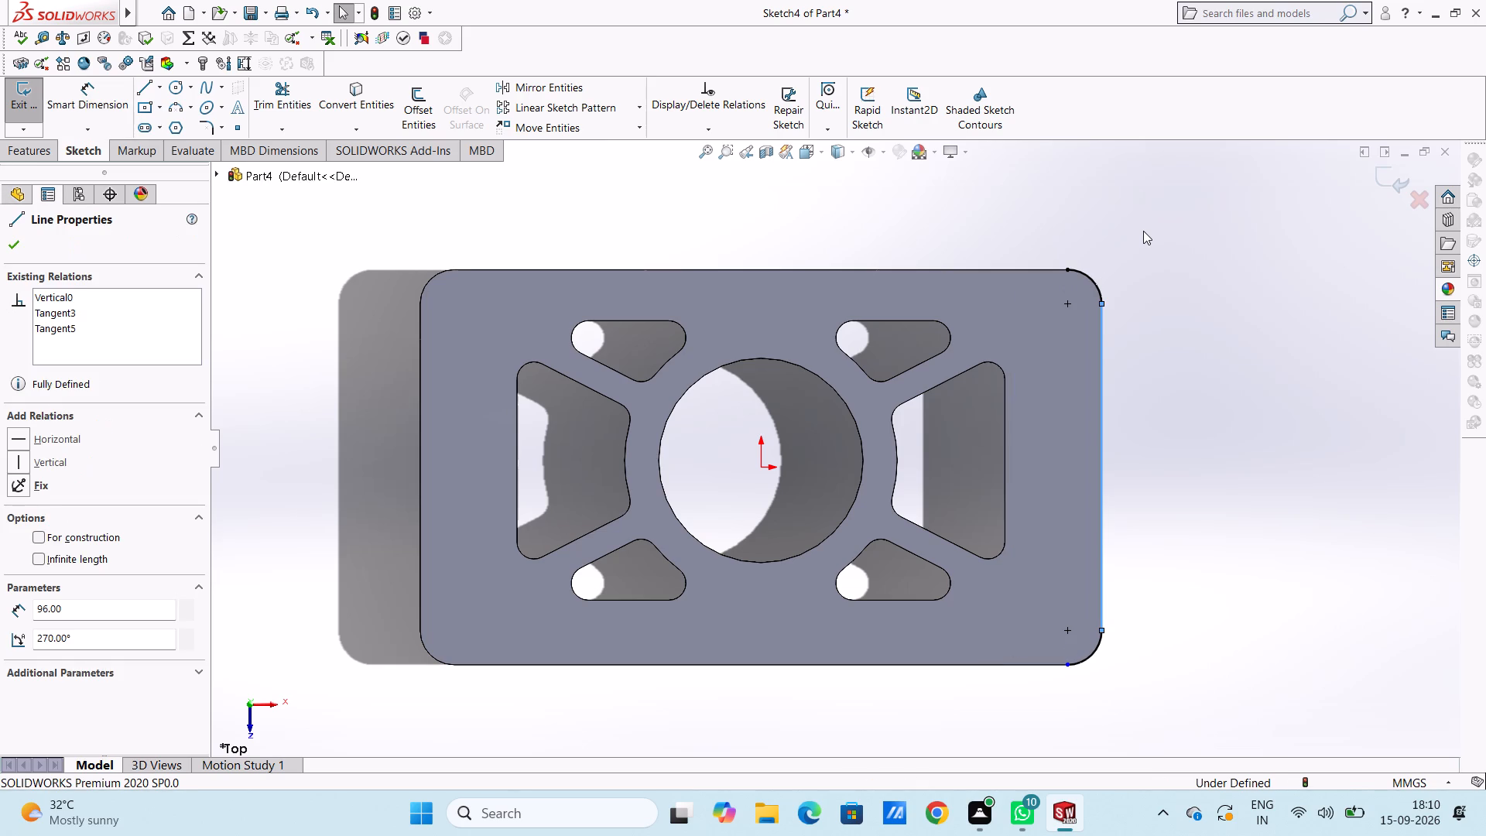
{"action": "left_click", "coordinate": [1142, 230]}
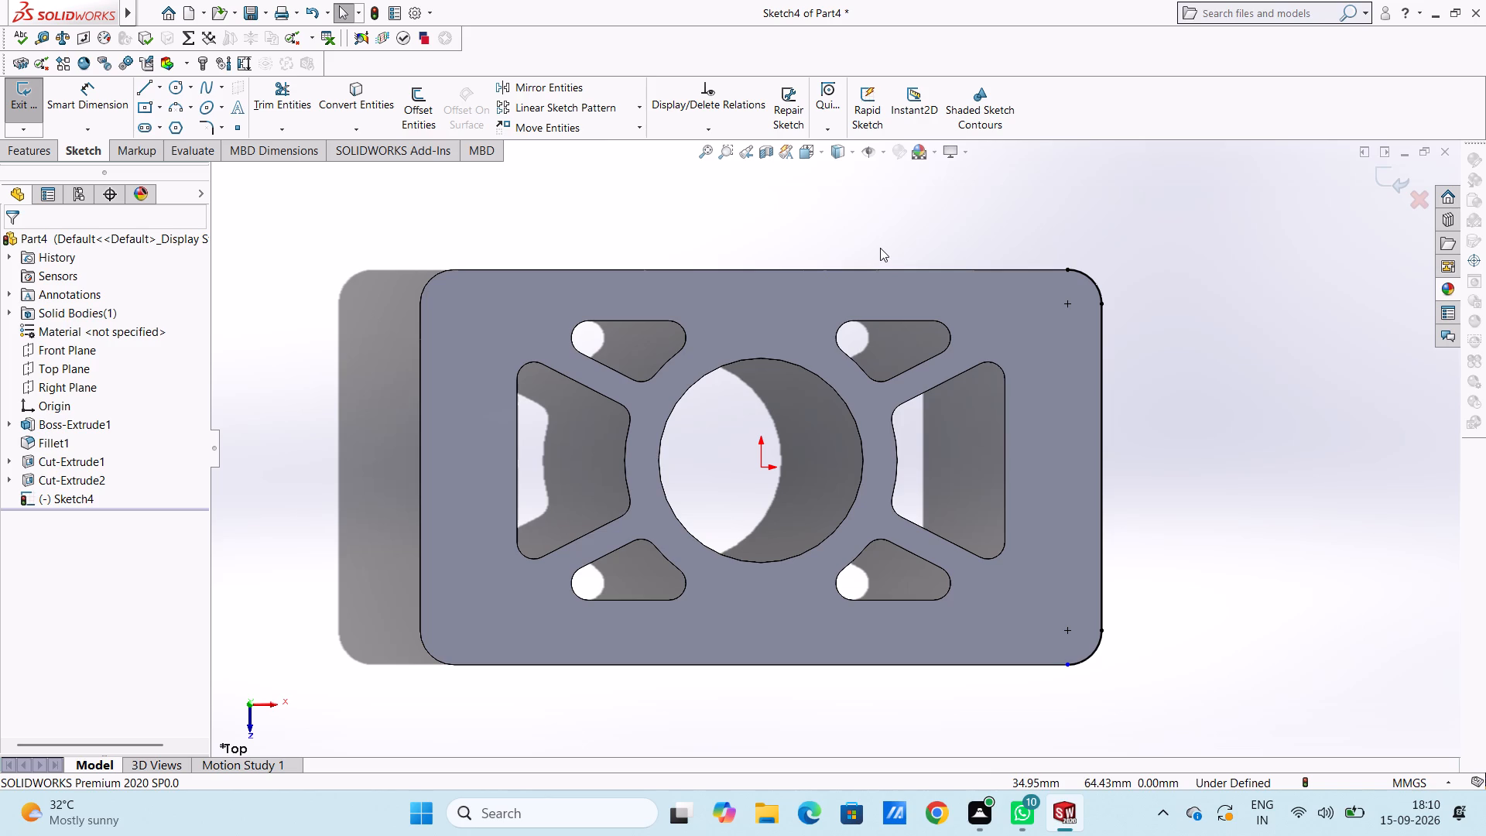
Offset only the sketched line on the plate's right edge 4 mm inward, without its connected chain.
{"action": "left_click", "coordinate": [143, 90]}
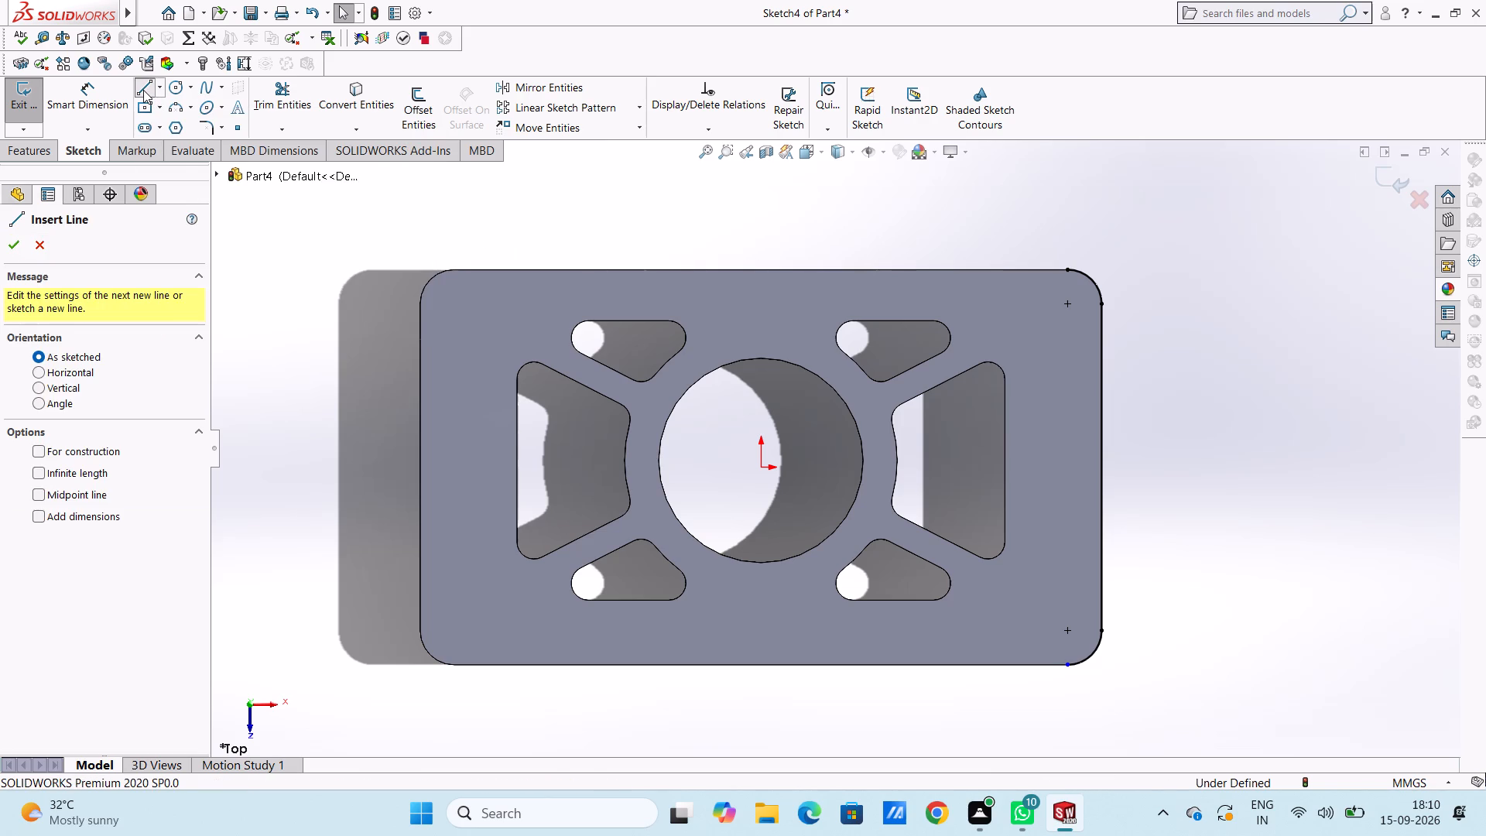
{"action": "left_click", "coordinate": [40, 244]}
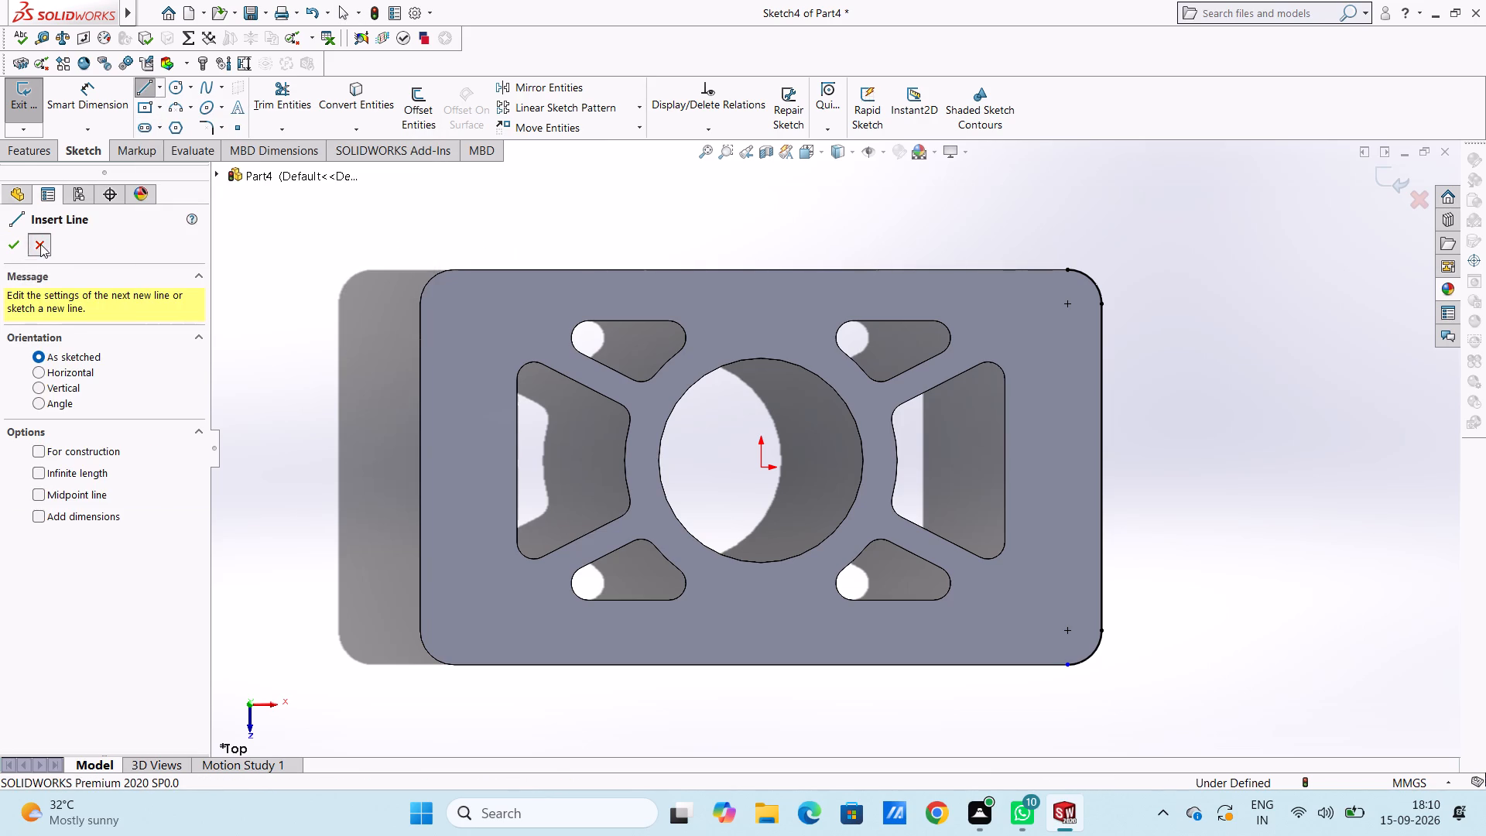
{"action": "left_click", "coordinate": [409, 99]}
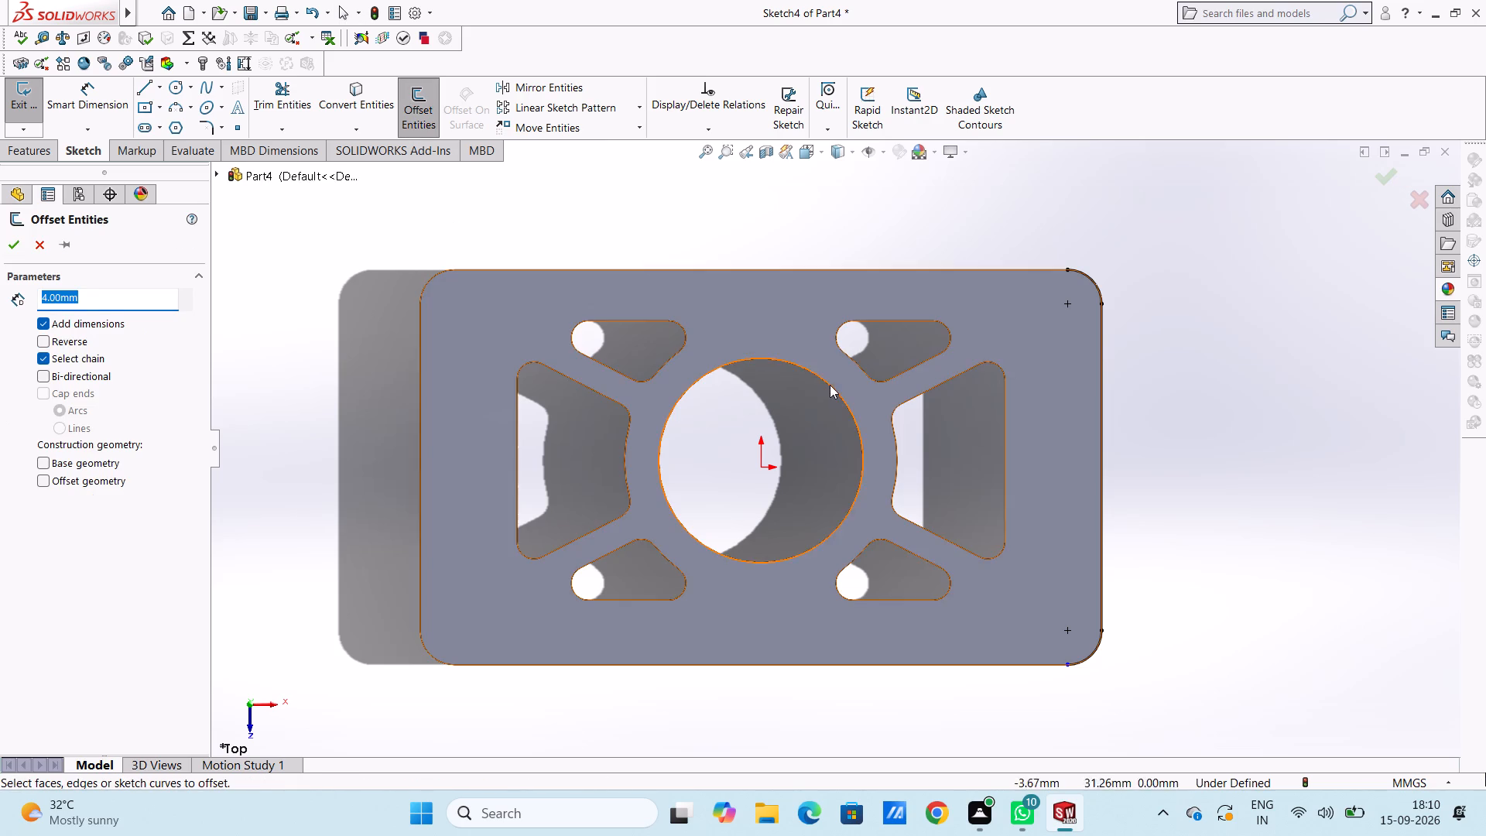
{"action": "left_click", "coordinate": [1104, 414]}
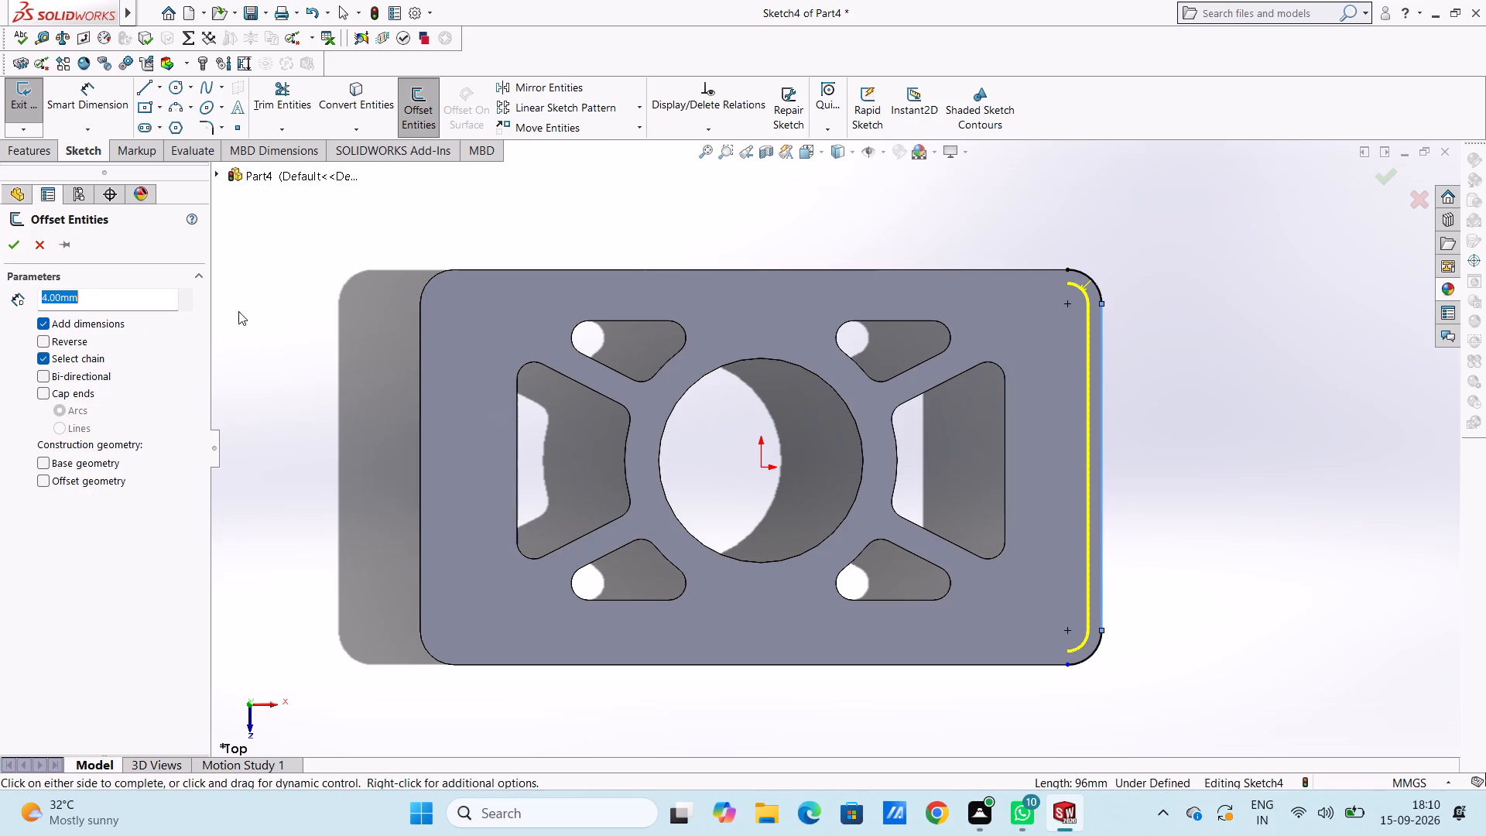
{"action": "left_click", "coordinate": [39, 358]}
{"action": "left_click", "coordinate": [18, 249]}
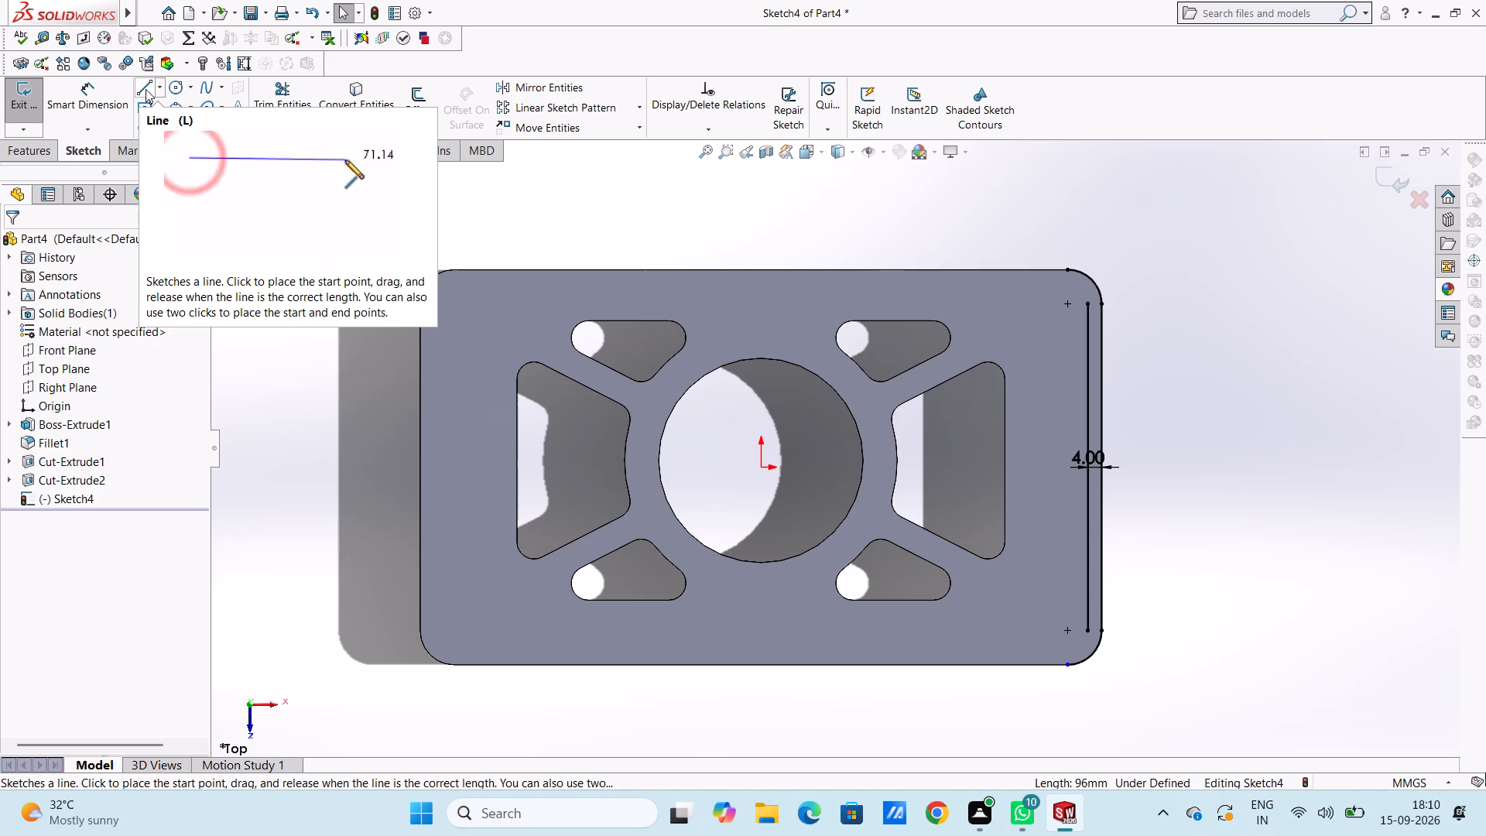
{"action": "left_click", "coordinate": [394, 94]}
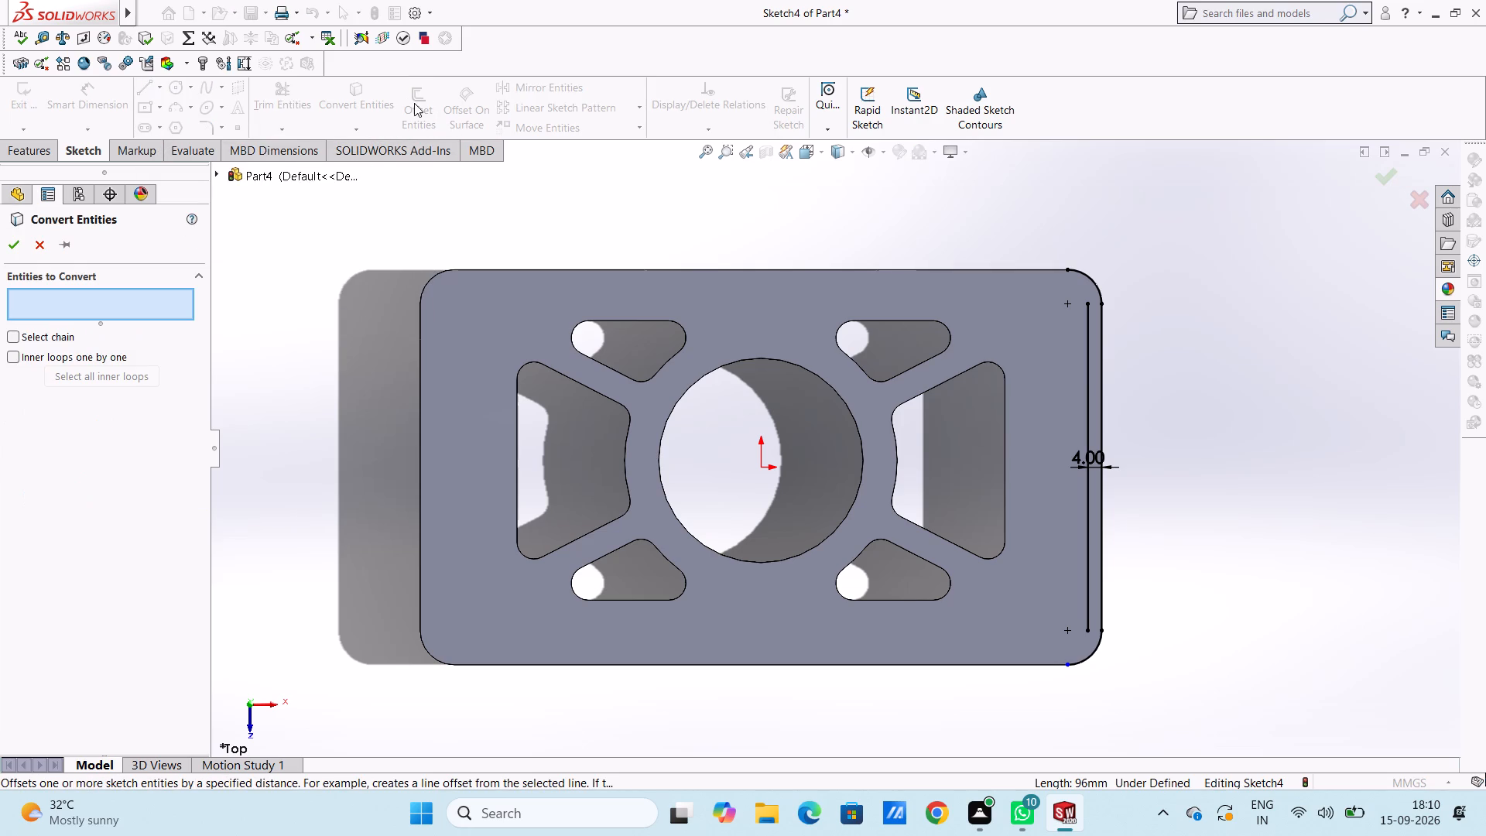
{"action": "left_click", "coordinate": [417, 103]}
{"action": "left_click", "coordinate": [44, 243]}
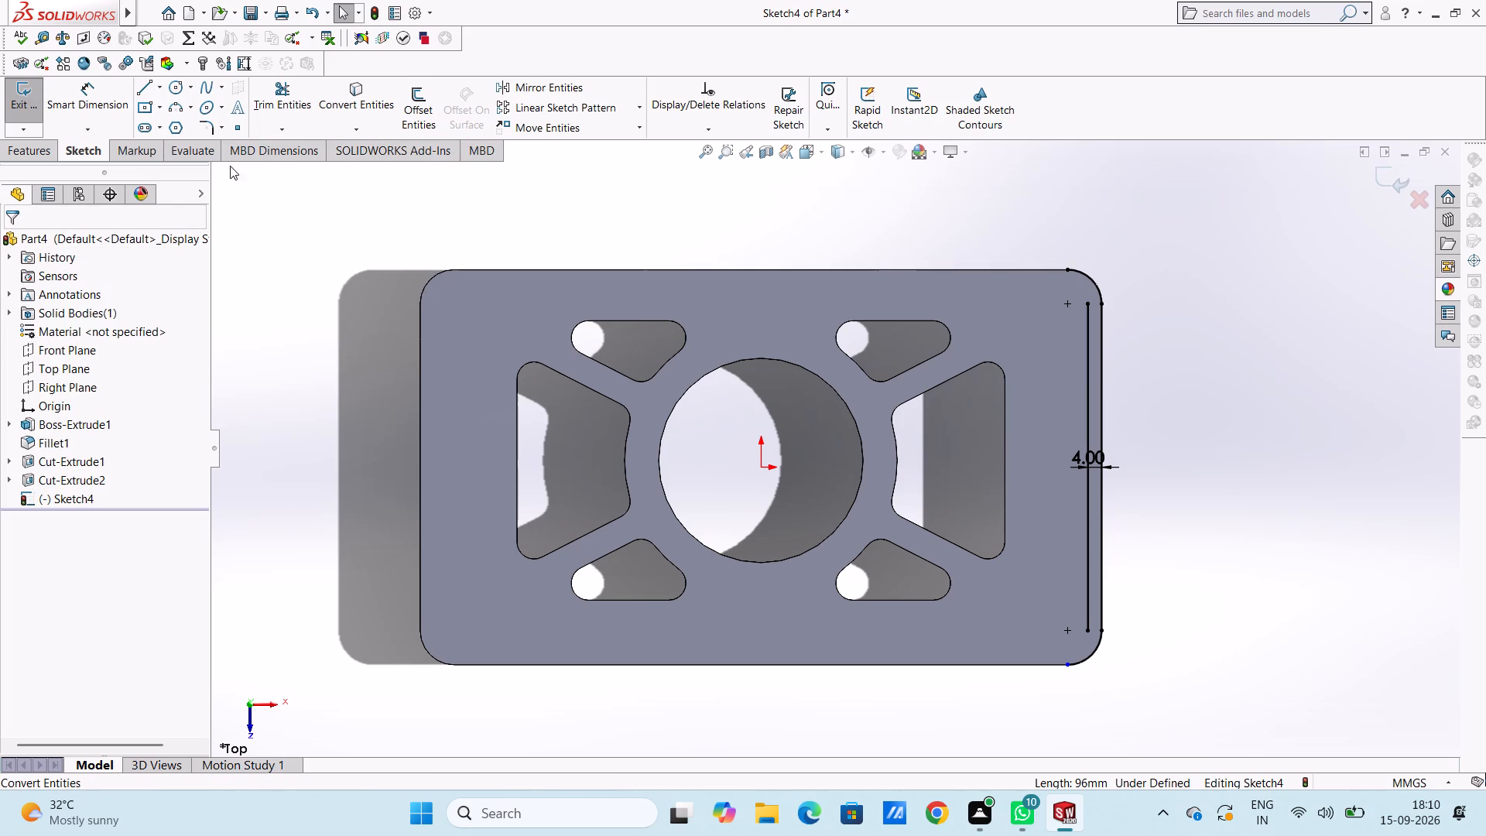
Offset the plate's upper straight edge 4 mm inward, reversing the offset direction.
{"action": "left_click", "coordinate": [419, 100]}
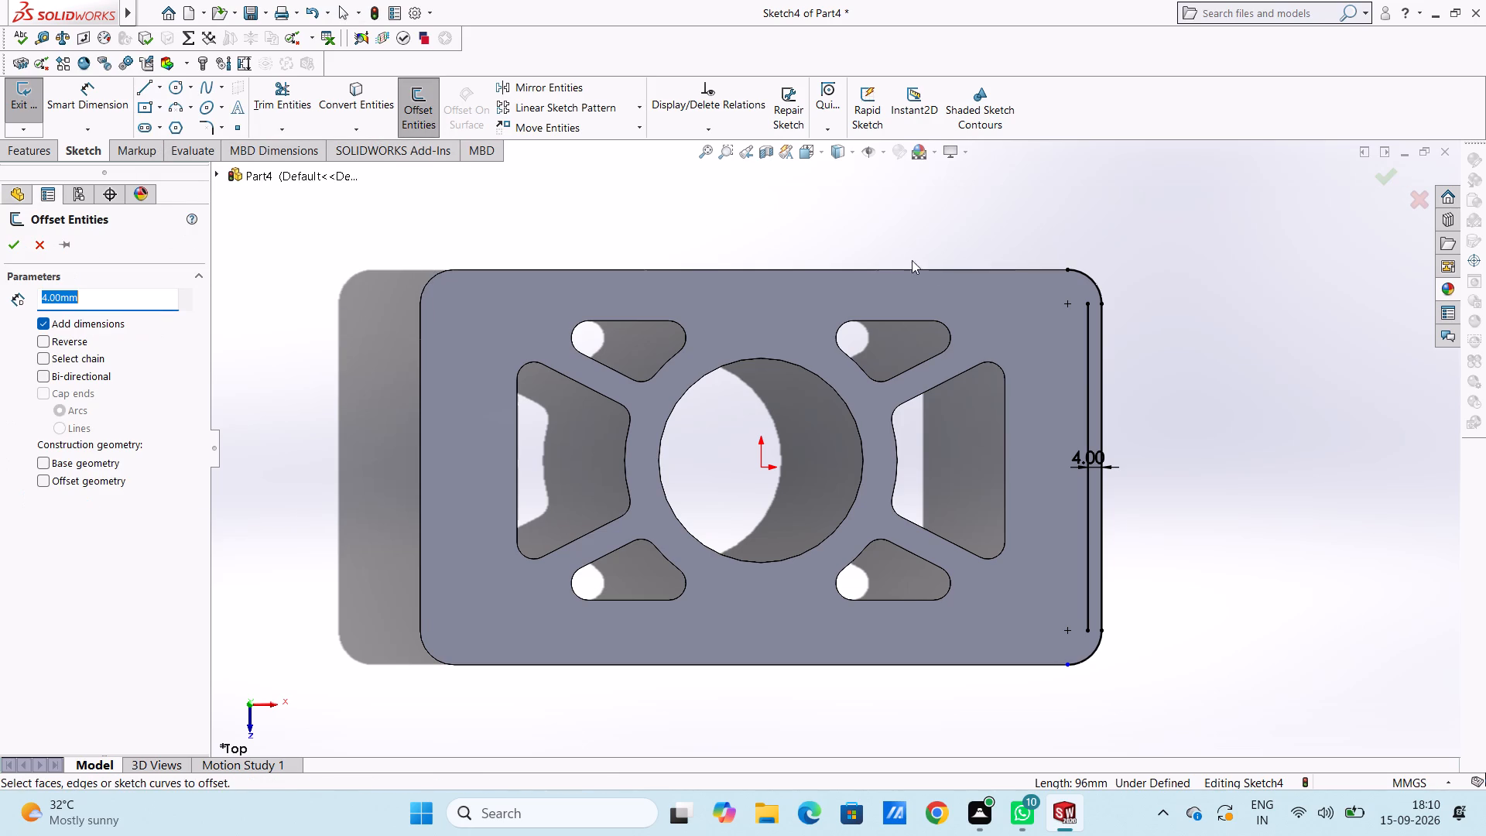
{"action": "left_click", "coordinate": [1021, 269]}
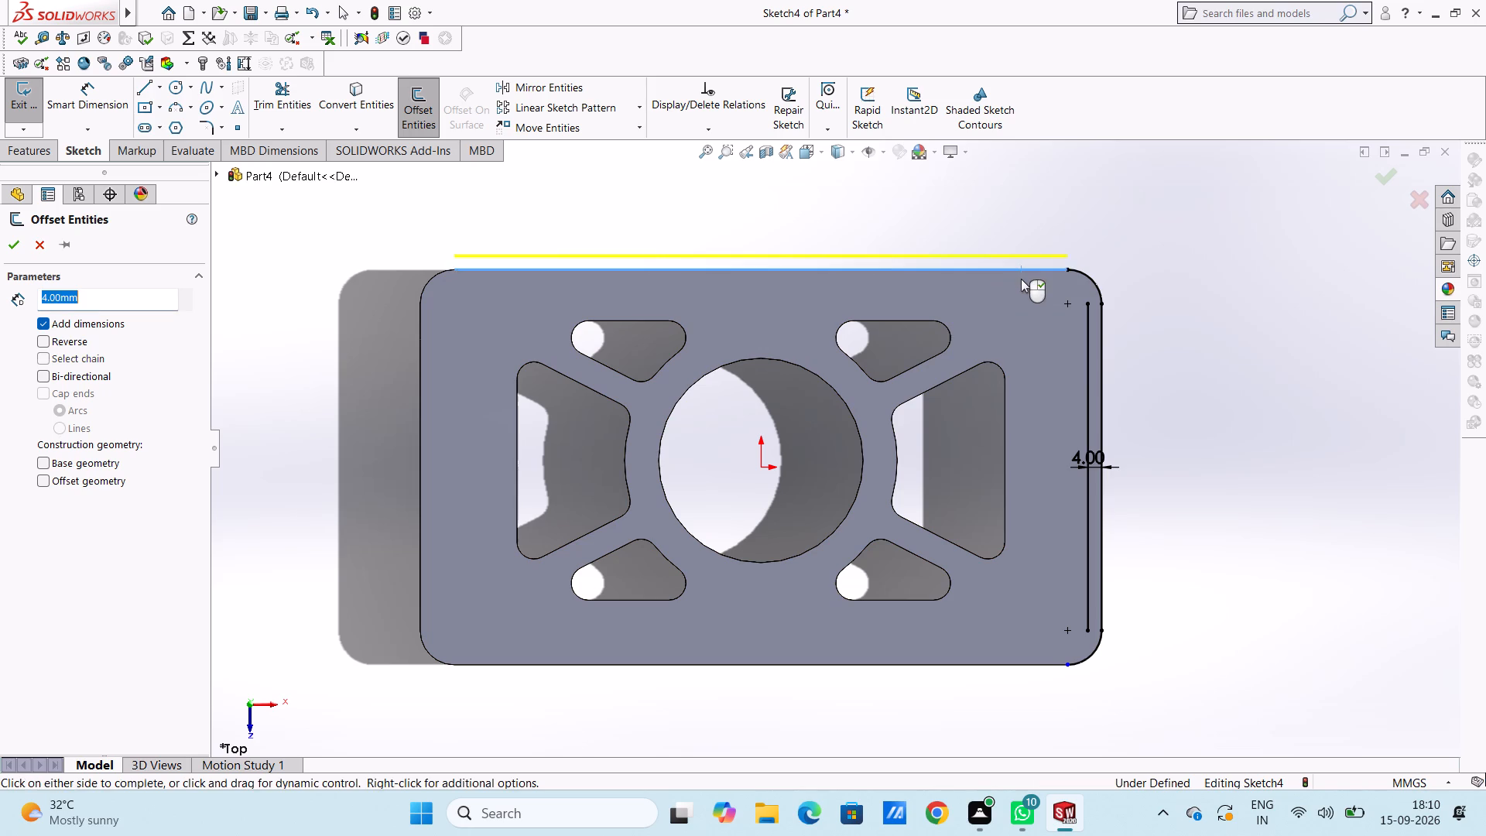
{"action": "left_click", "coordinate": [45, 340]}
{"action": "left_click", "coordinate": [9, 245]}
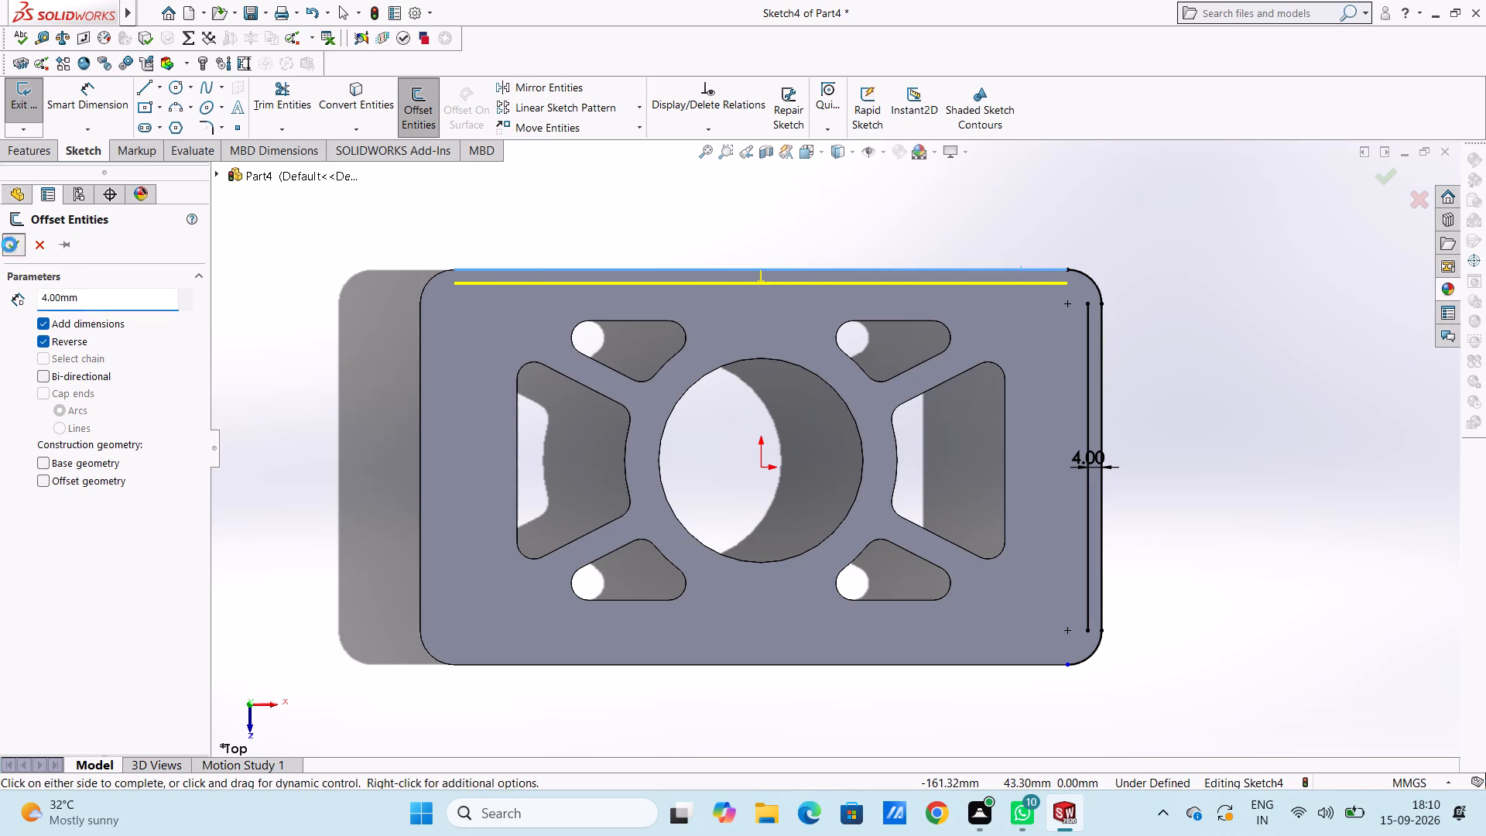
Offset the inner vertical line near the plate's right edge 20 mm towards the centre.
{"action": "left_click", "coordinate": [423, 97]}
{"action": "left_click", "coordinate": [1091, 407]}
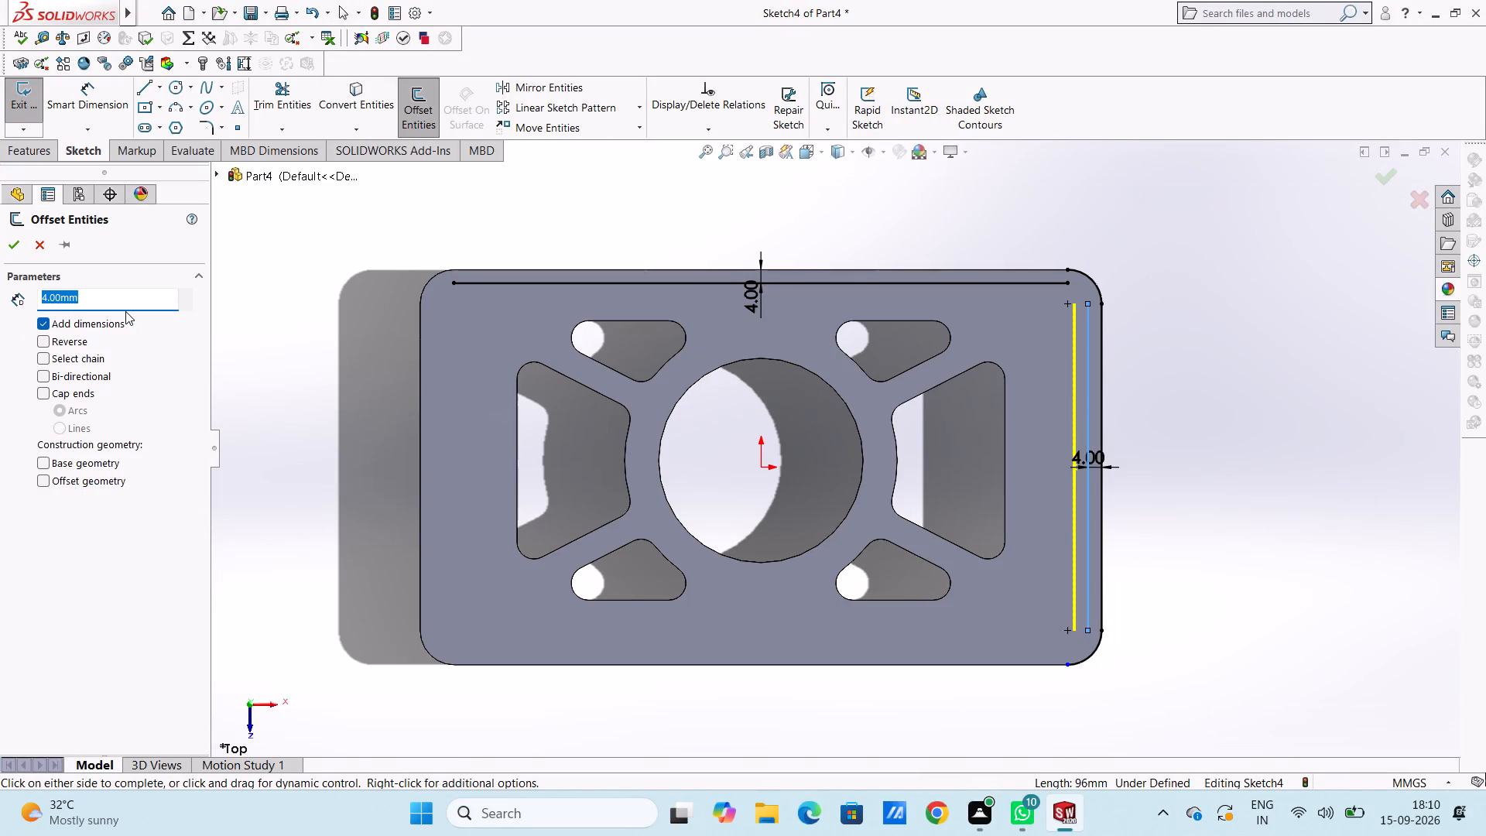
{"action": "type", "text": "20"}
{"action": "key", "text": "Return"}
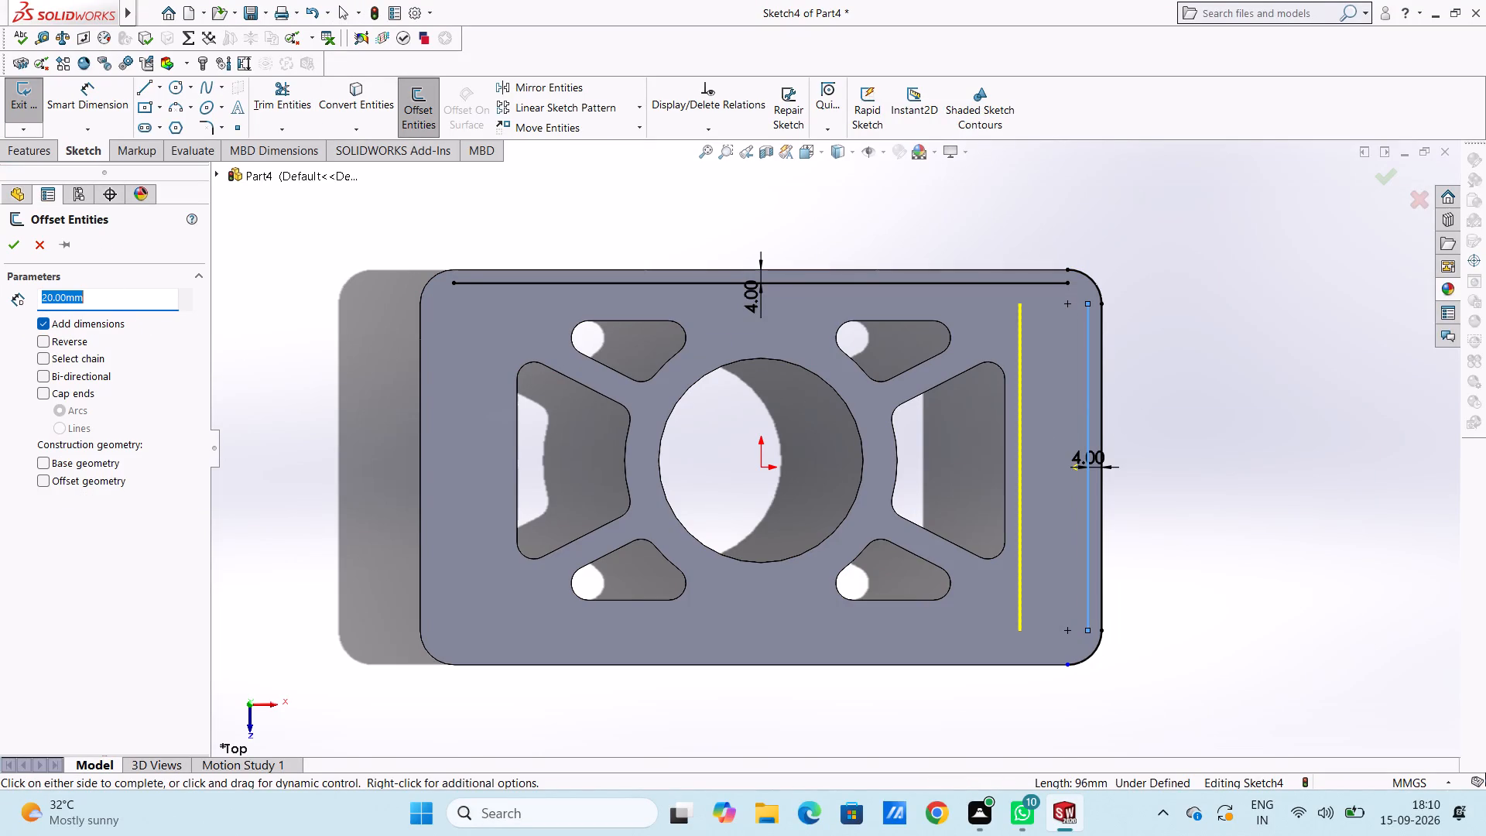
{"action": "left_click", "coordinate": [18, 243]}
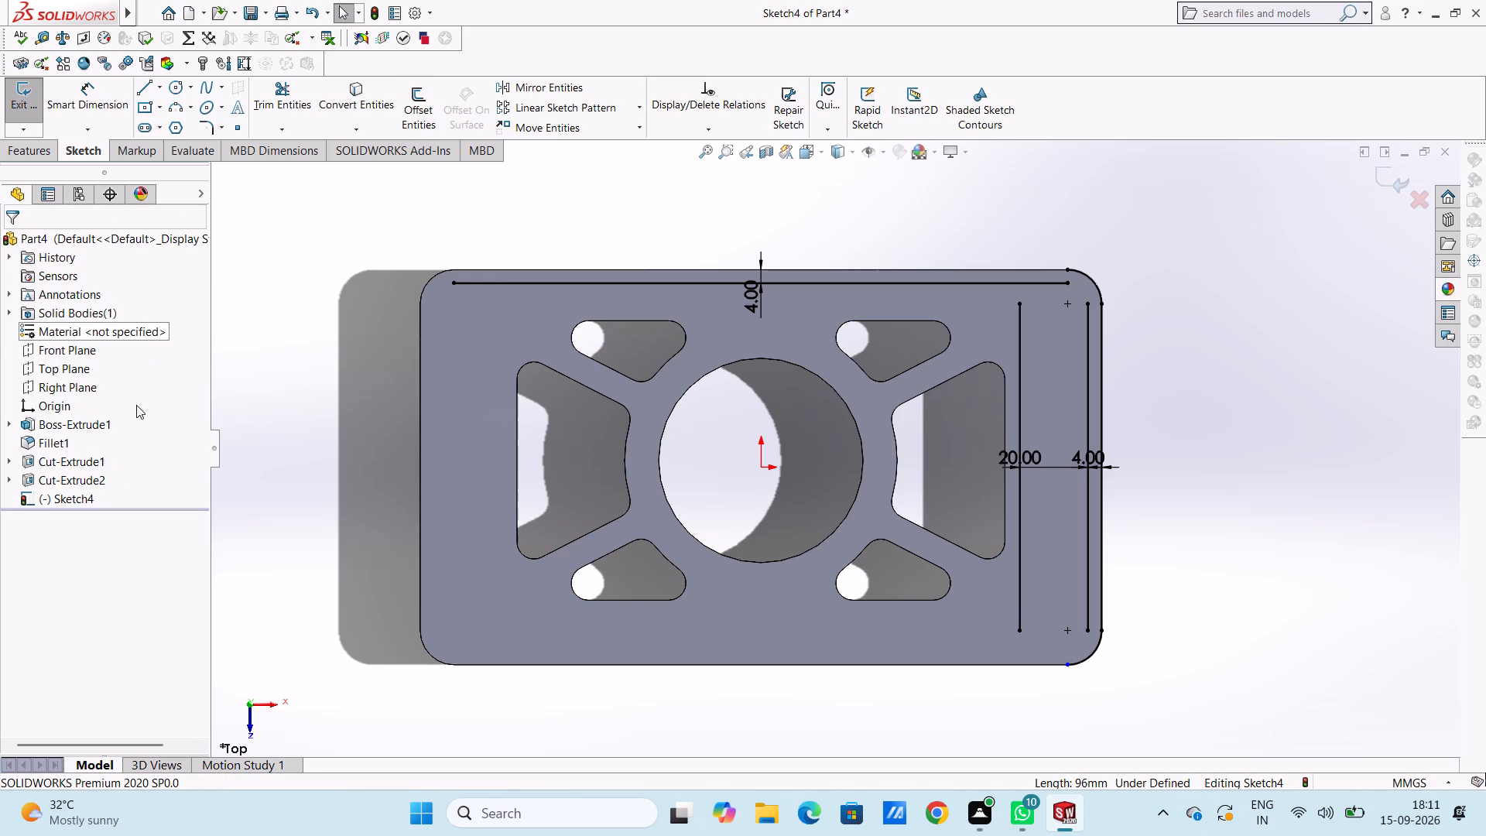
Offset the plate's lower straight edge 4 mm inward, reversing the offset direction.
{"action": "left_click", "coordinate": [434, 112]}
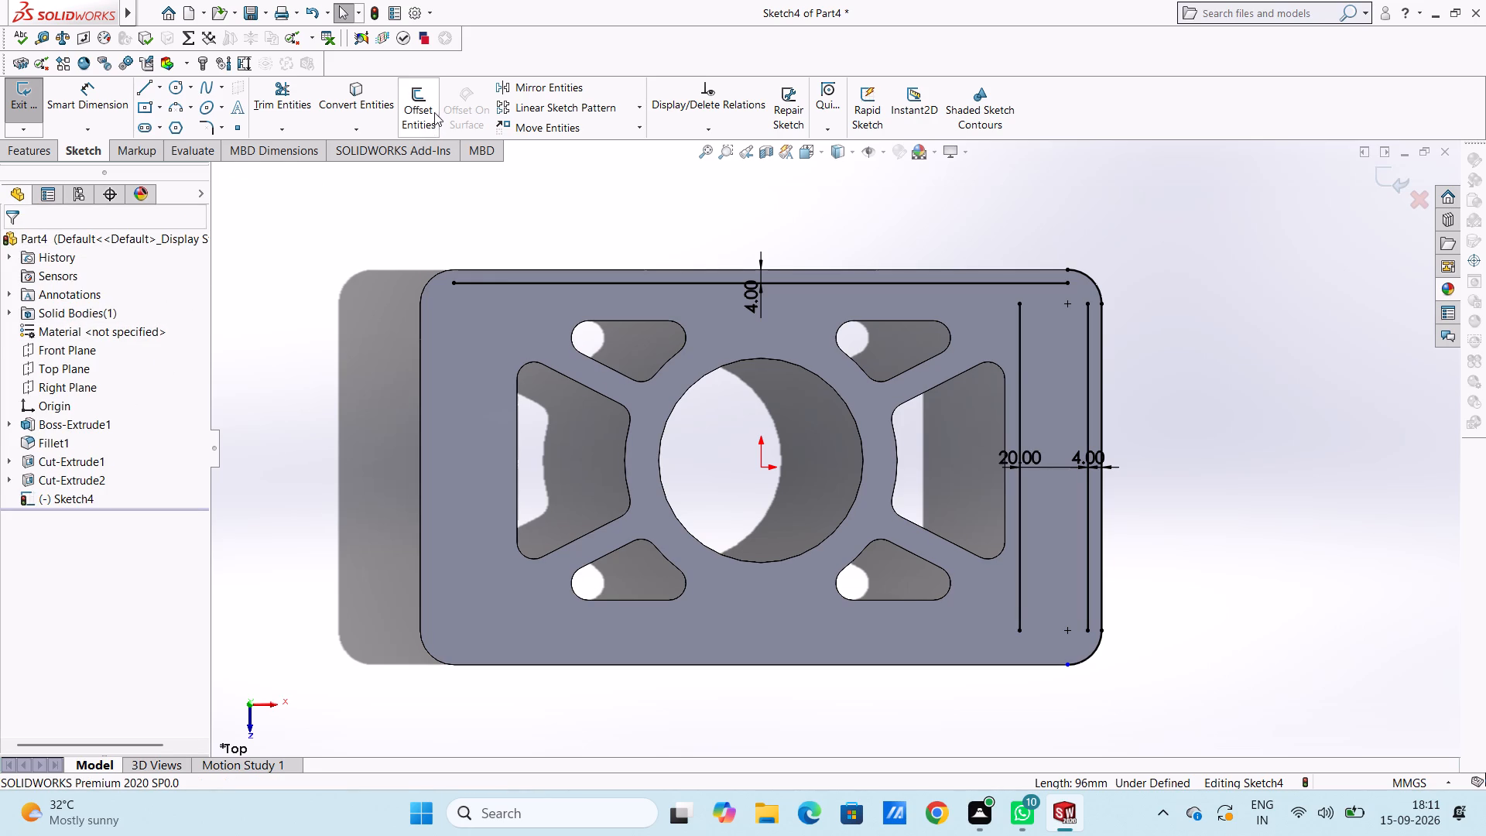
{"action": "left_click", "coordinate": [882, 667]}
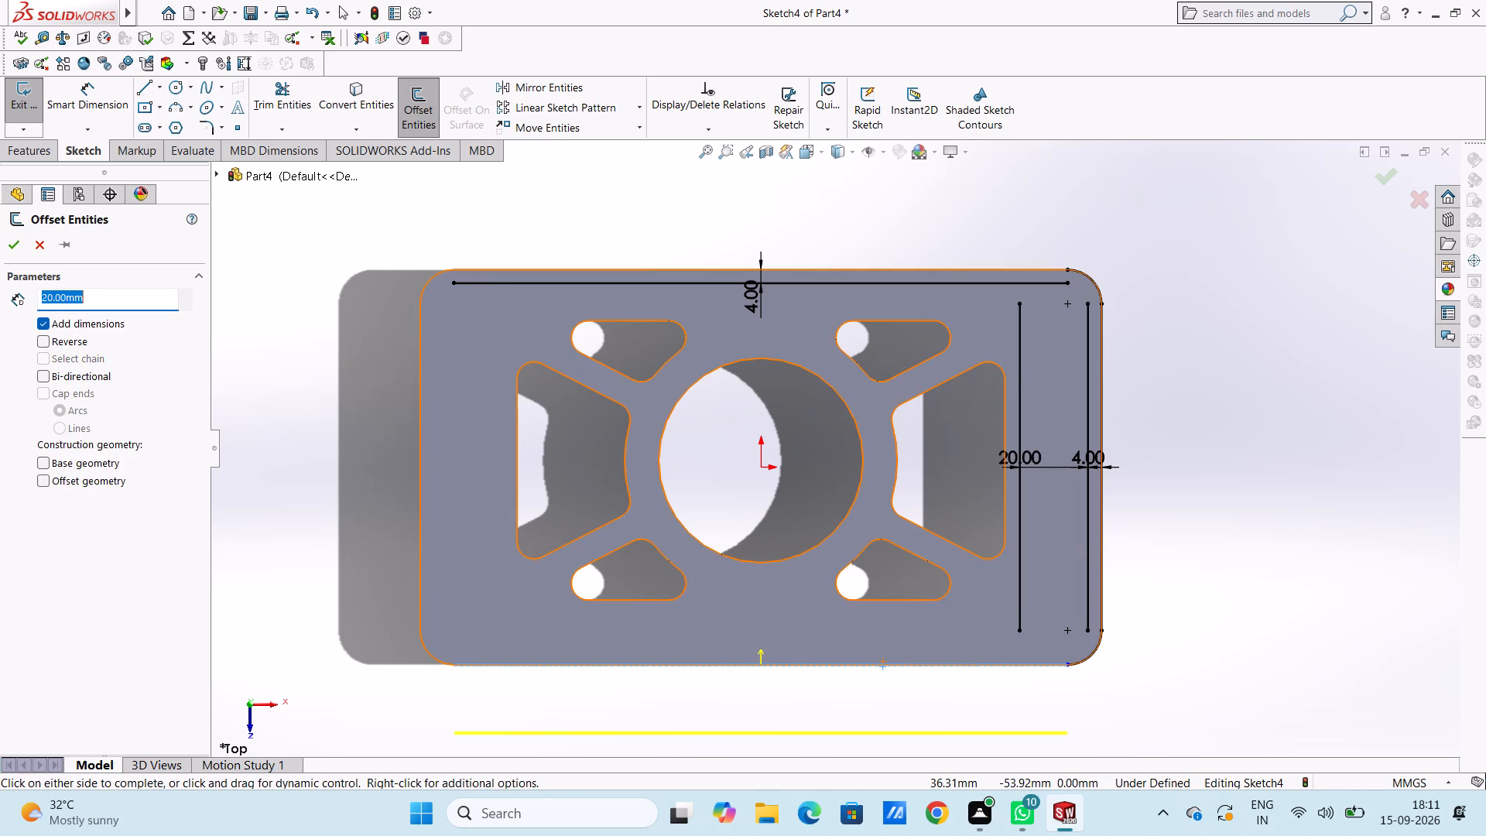
{"action": "key", "text": "4"}
{"action": "key", "text": "Return"}
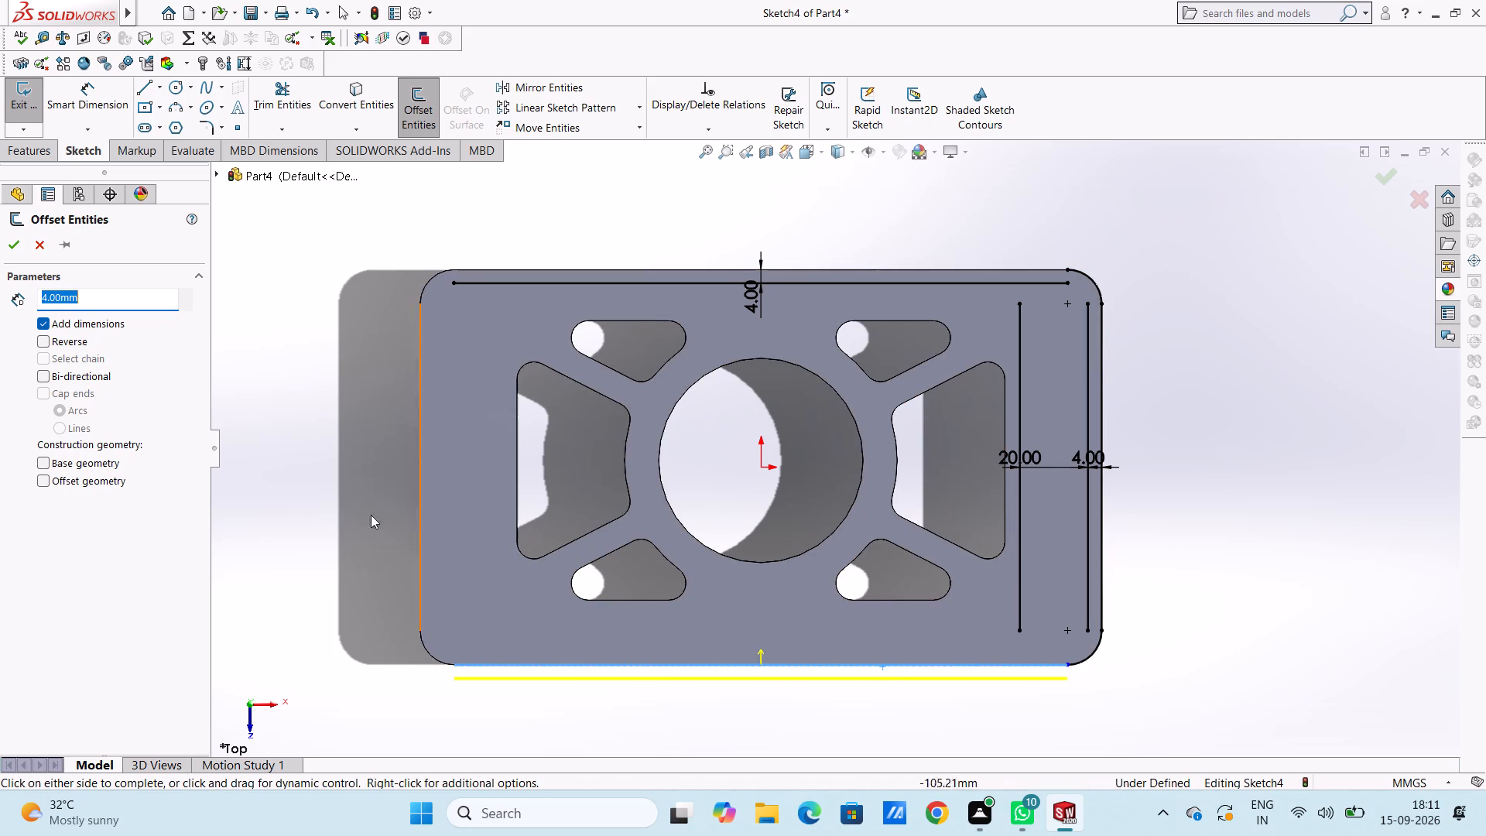
{"action": "left_click", "coordinate": [47, 341]}
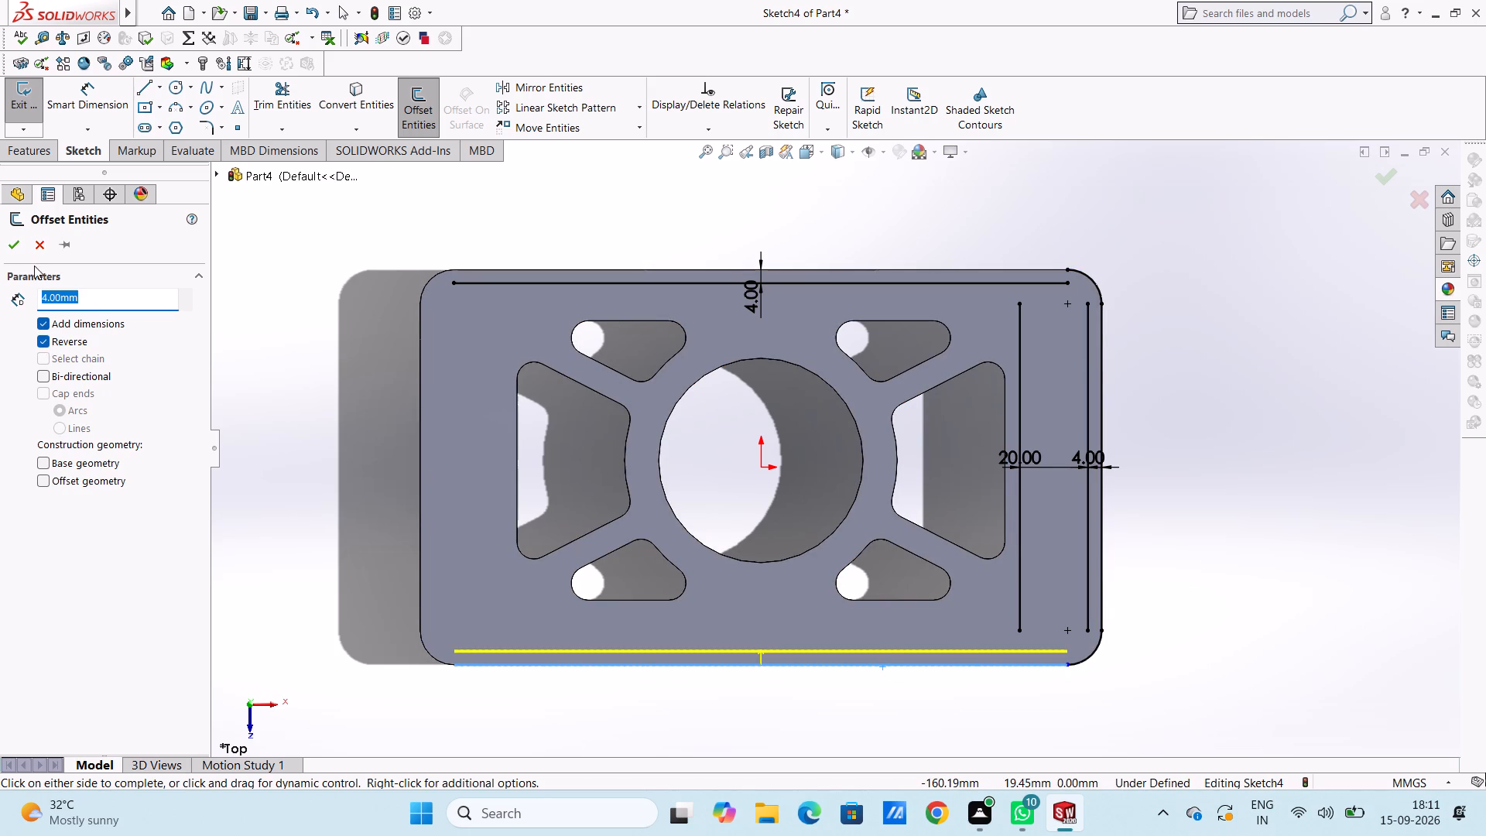
{"action": "left_click", "coordinate": [13, 248]}
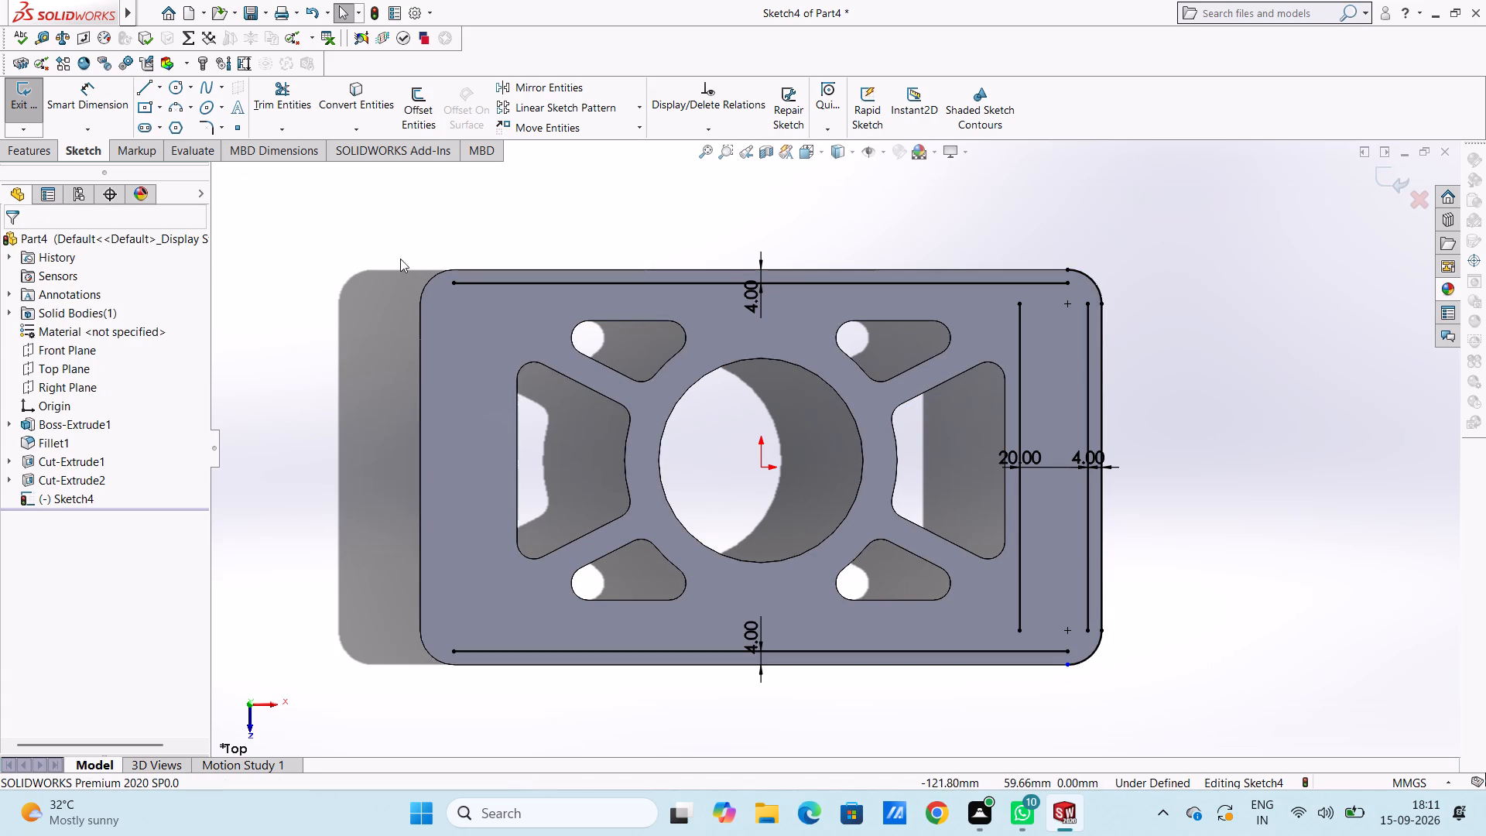
Sketch a three-point arc of radius 5 mm joining the upper offset line's right end to the 4 mm vertical offset line's upper end.
{"action": "scroll", "coordinate": [1198, 286], "scroll_direction": "down", "scroll_amount": 1}
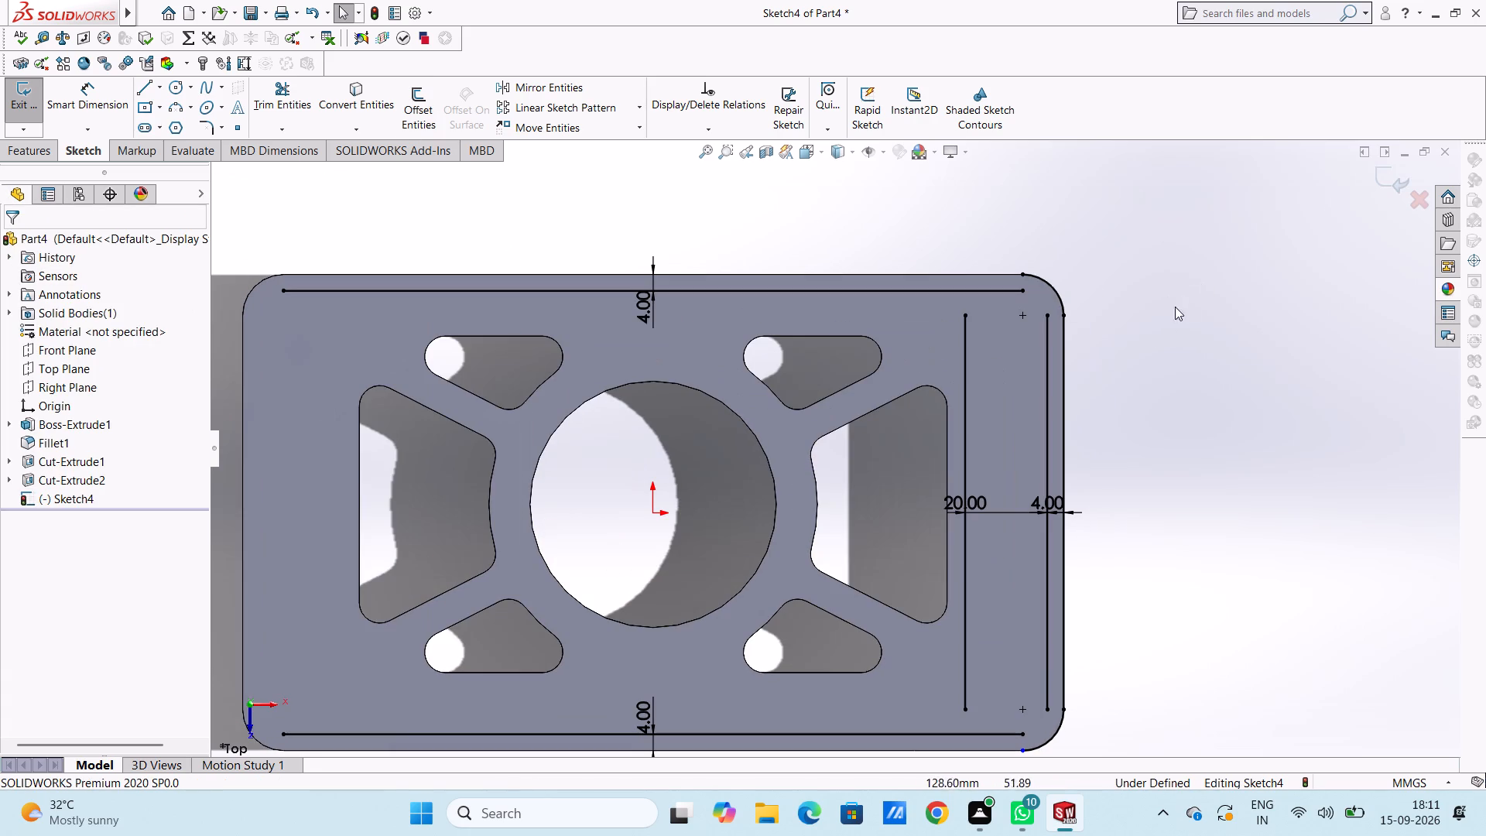
{"action": "left_click", "coordinate": [173, 108]}
{"action": "left_click", "coordinate": [1022, 289]}
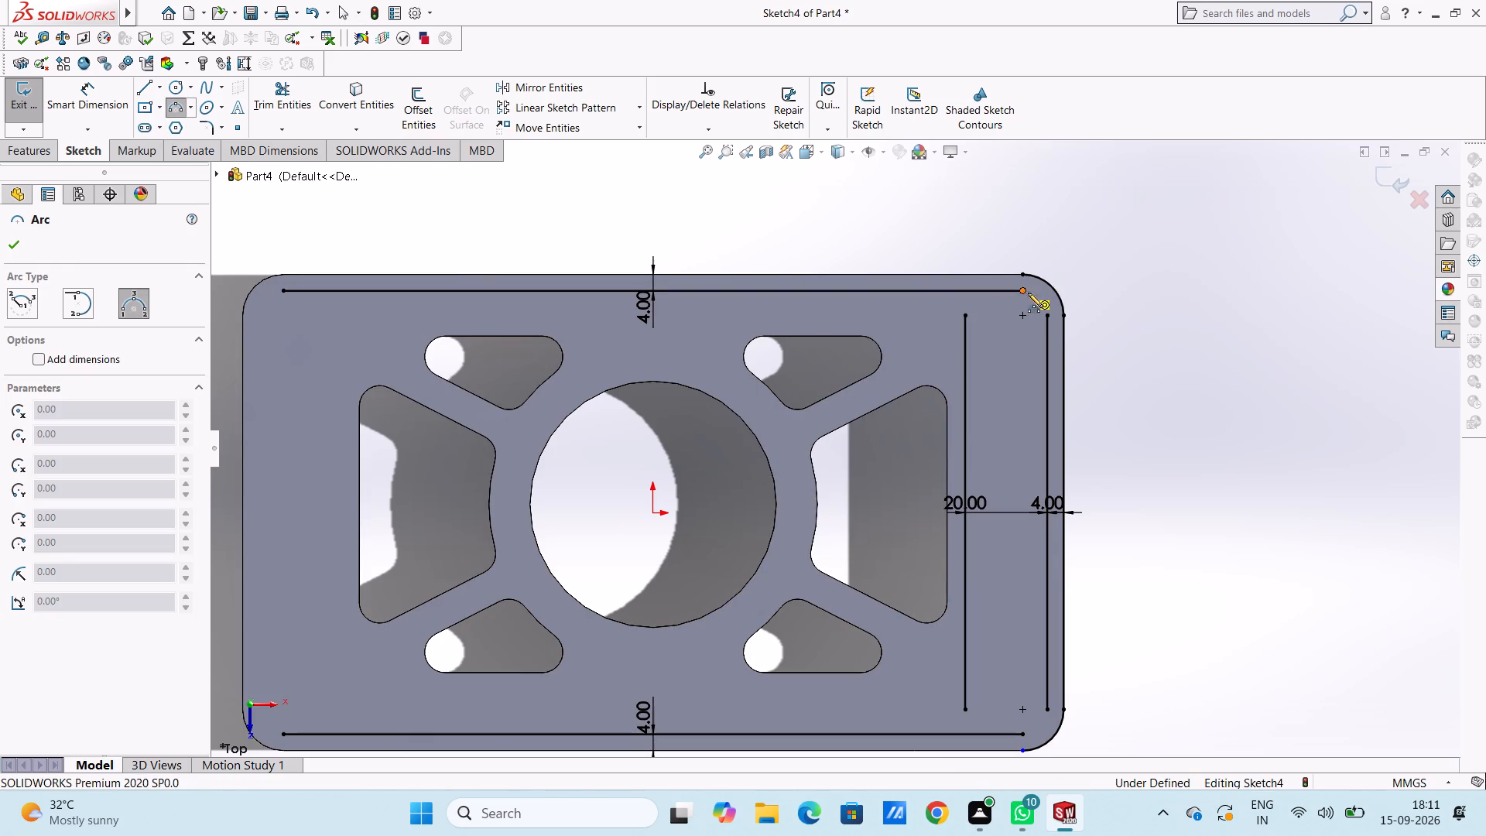
{"action": "left_click", "coordinate": [1049, 317]}
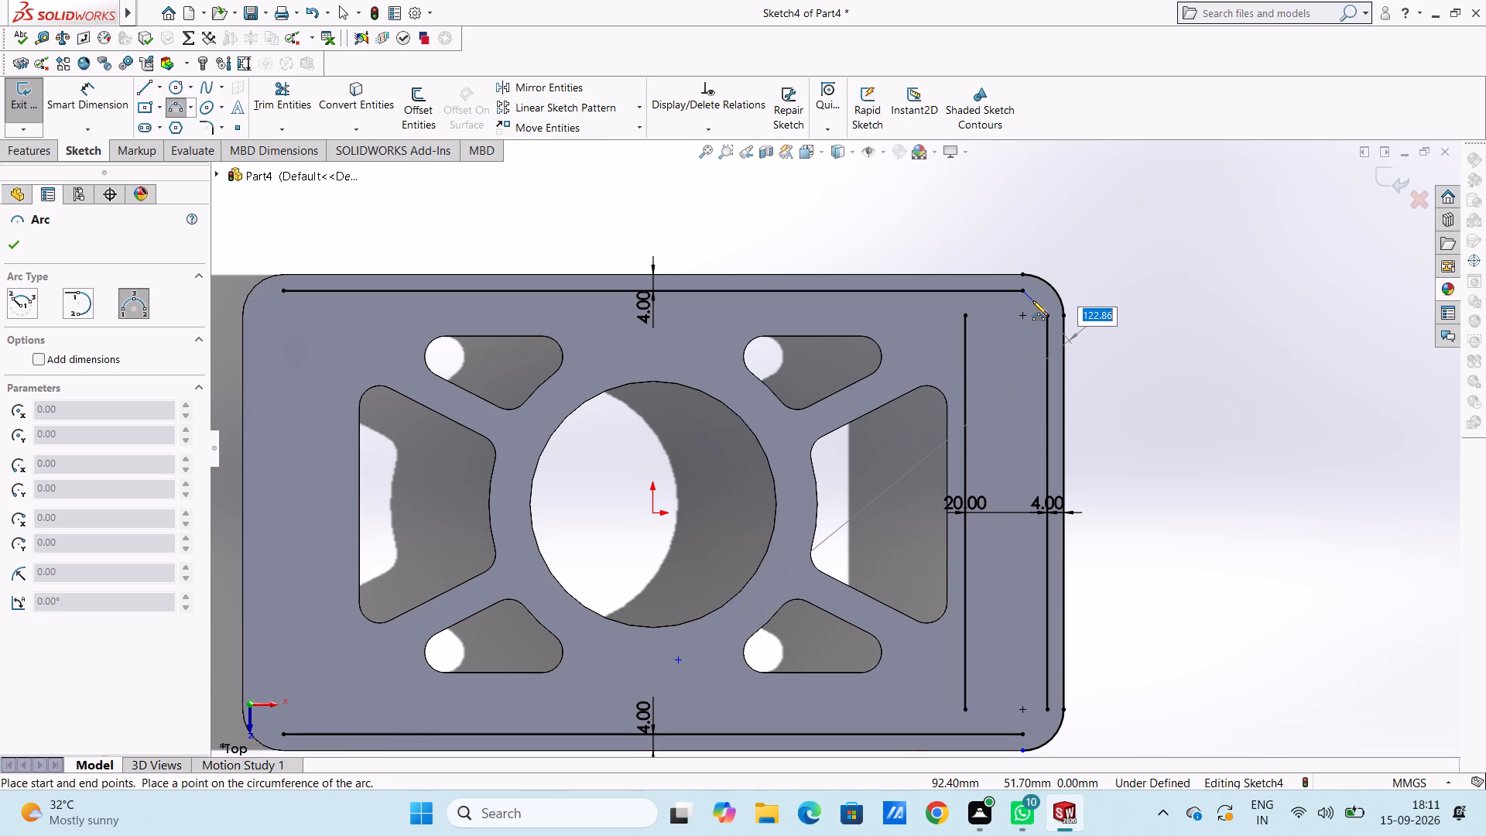
{"action": "key", "text": "5"}
{"action": "key", "text": "Return"}
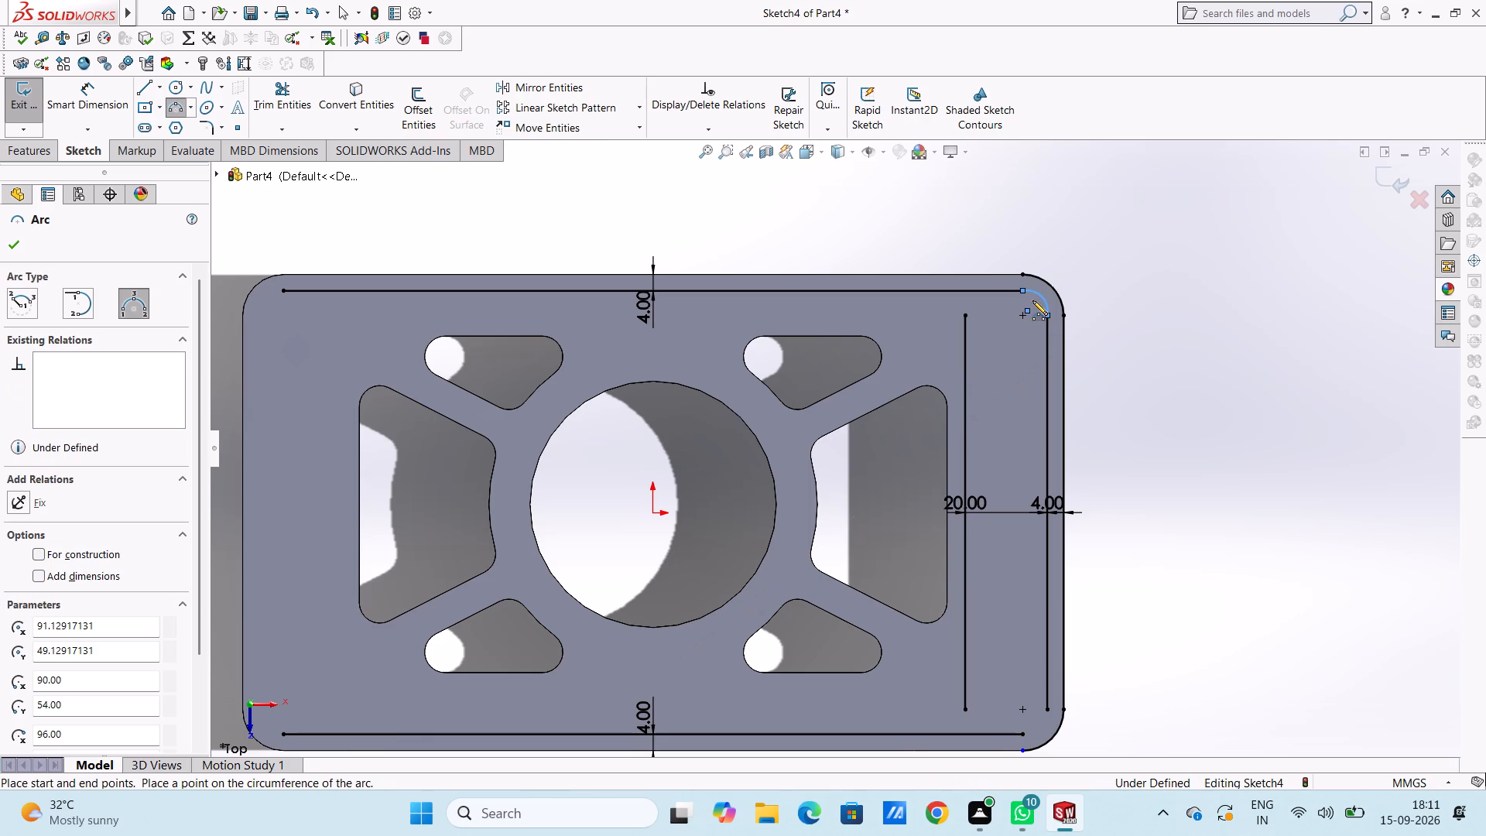
{"action": "key", "text": "Escape"}
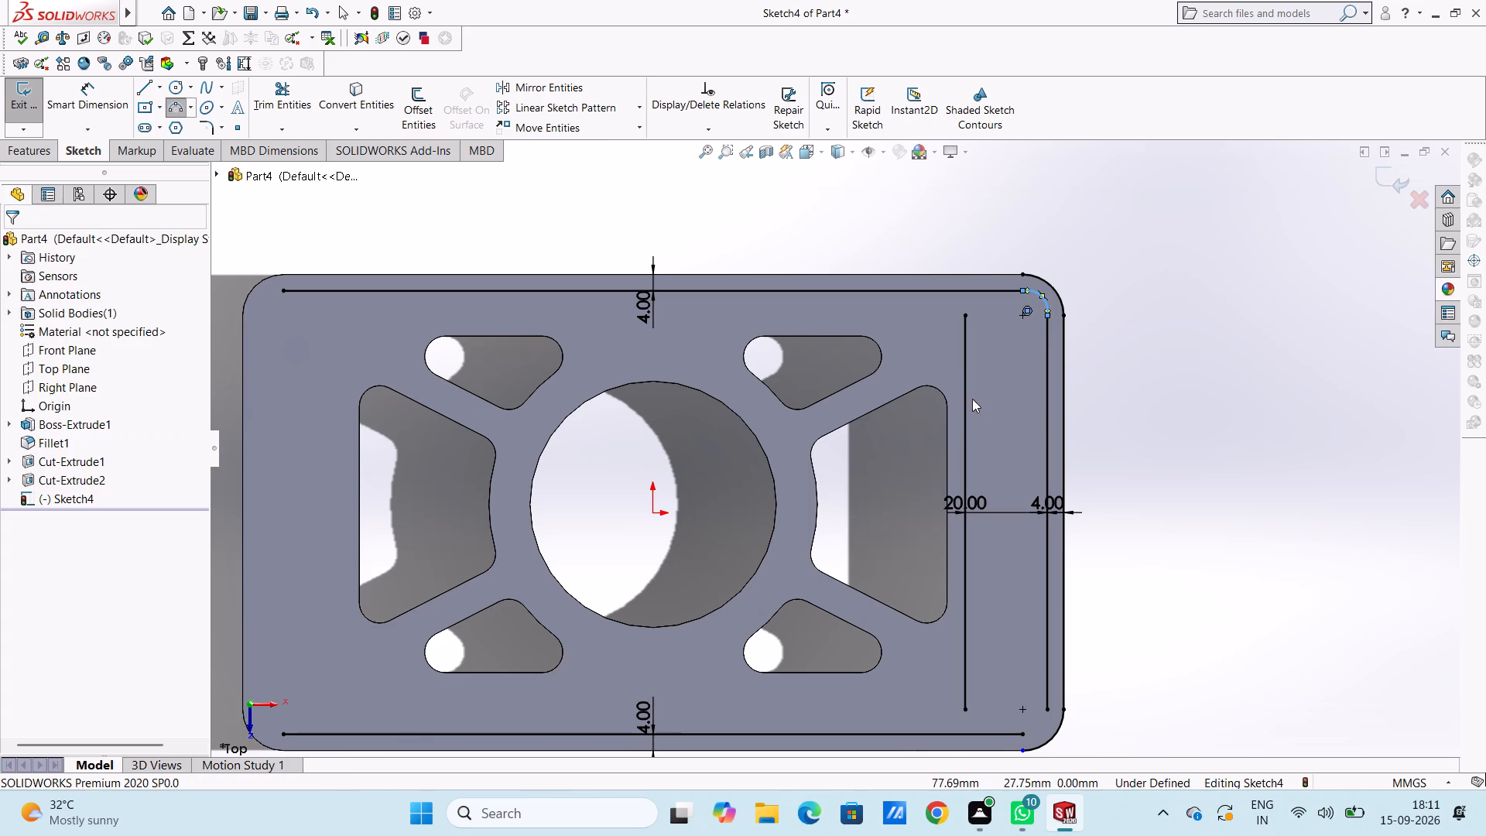
{"action": "key", "text": "Escape"}
Add a 5 mm radius dimension to the new upper-right corner arc.
{"action": "left_click", "coordinate": [86, 94]}
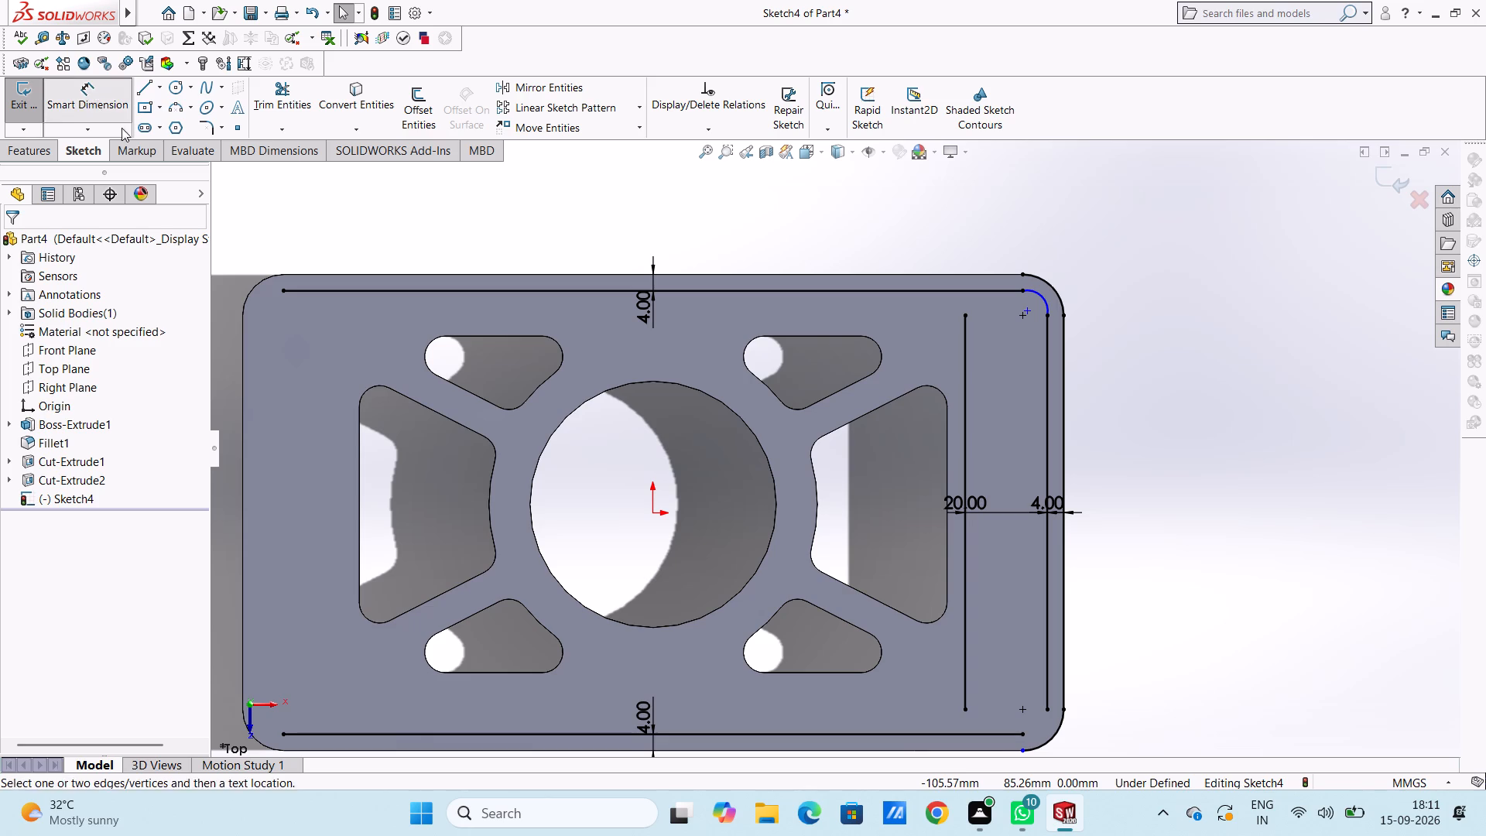
{"action": "left_click", "coordinate": [1040, 294]}
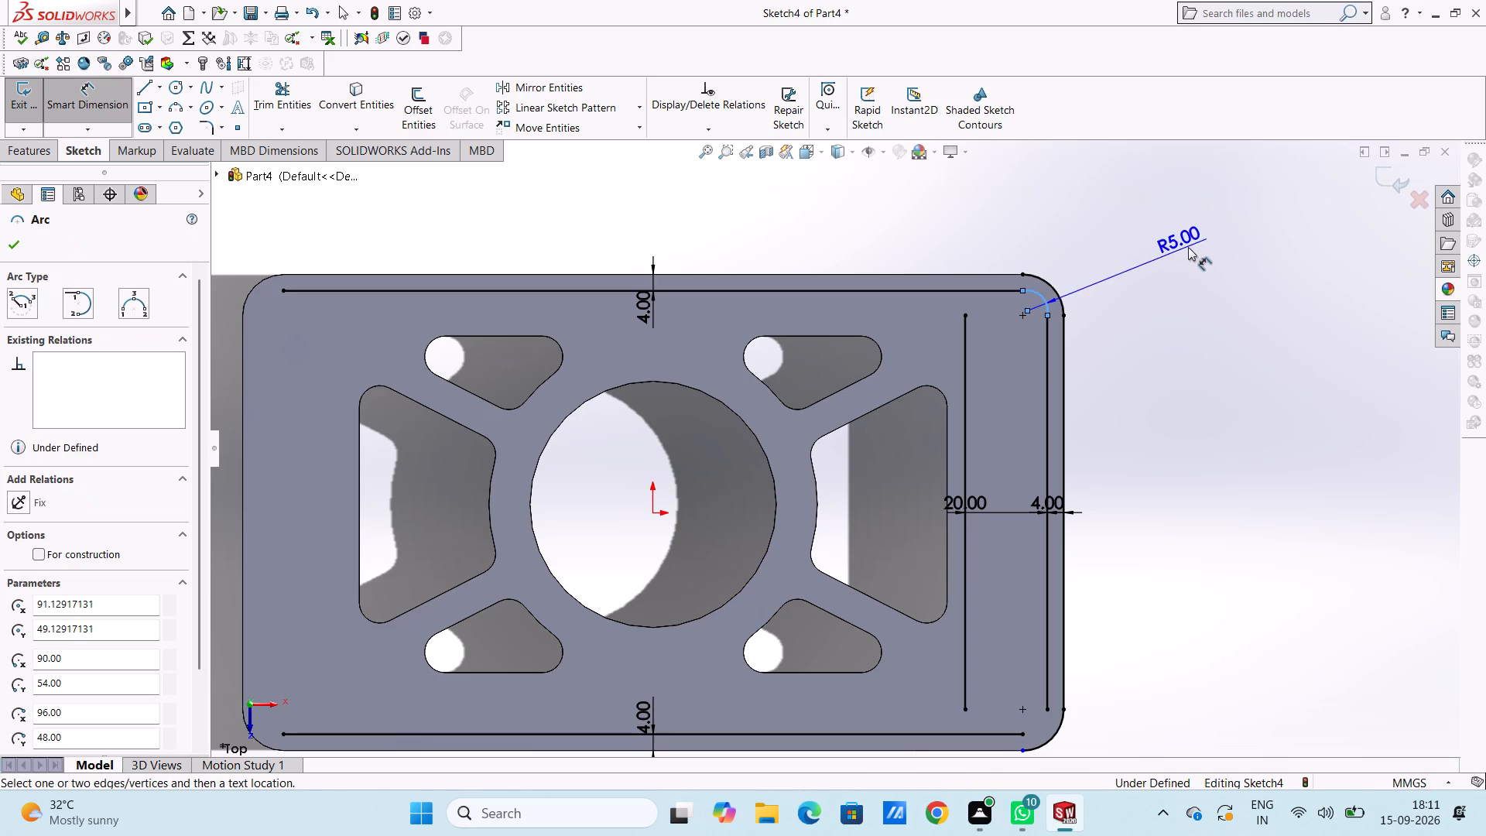
{"action": "left_click", "coordinate": [1192, 218]}
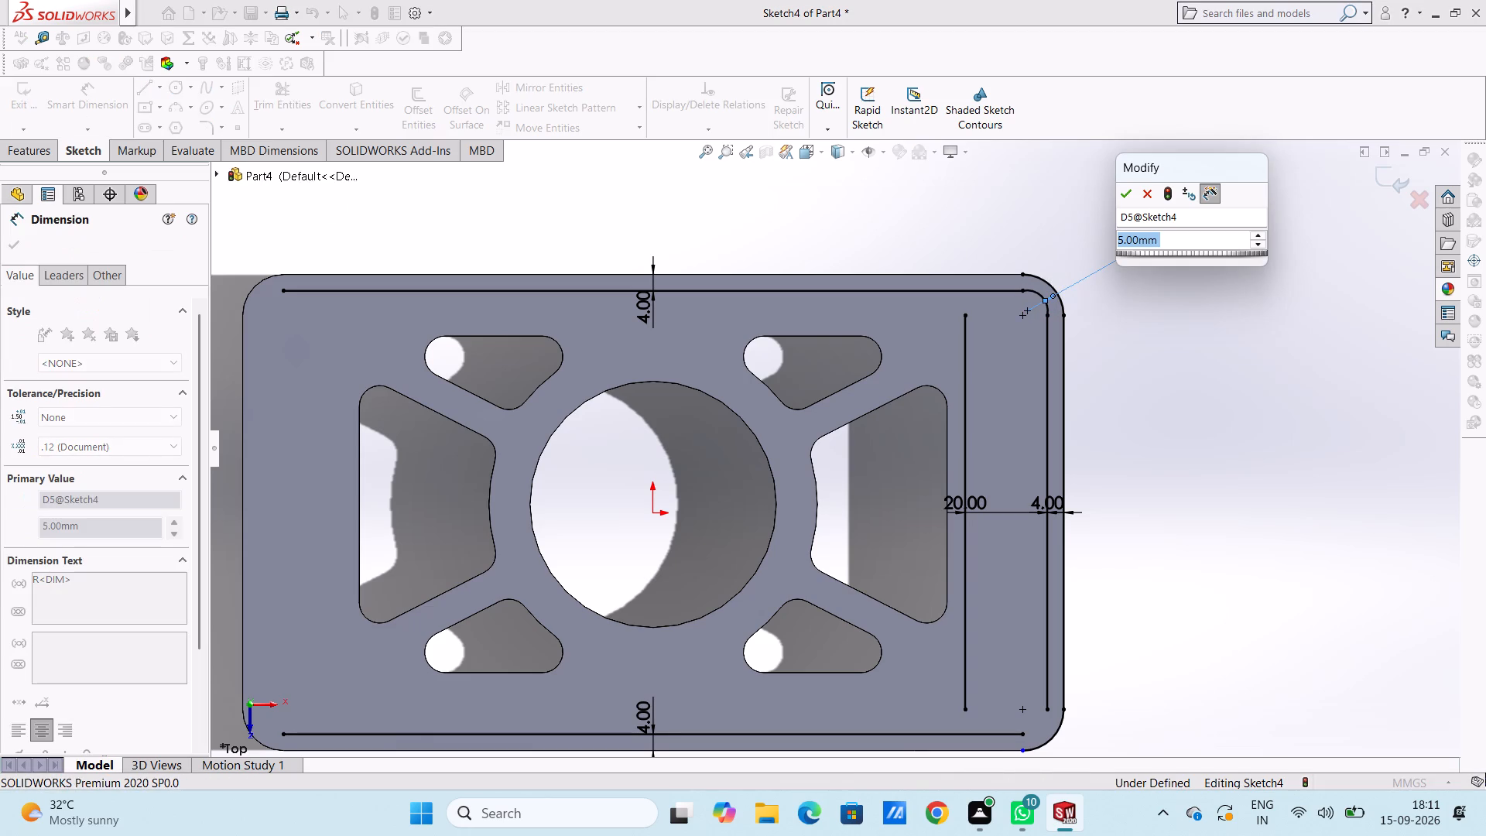
{"action": "key", "text": "Return"}
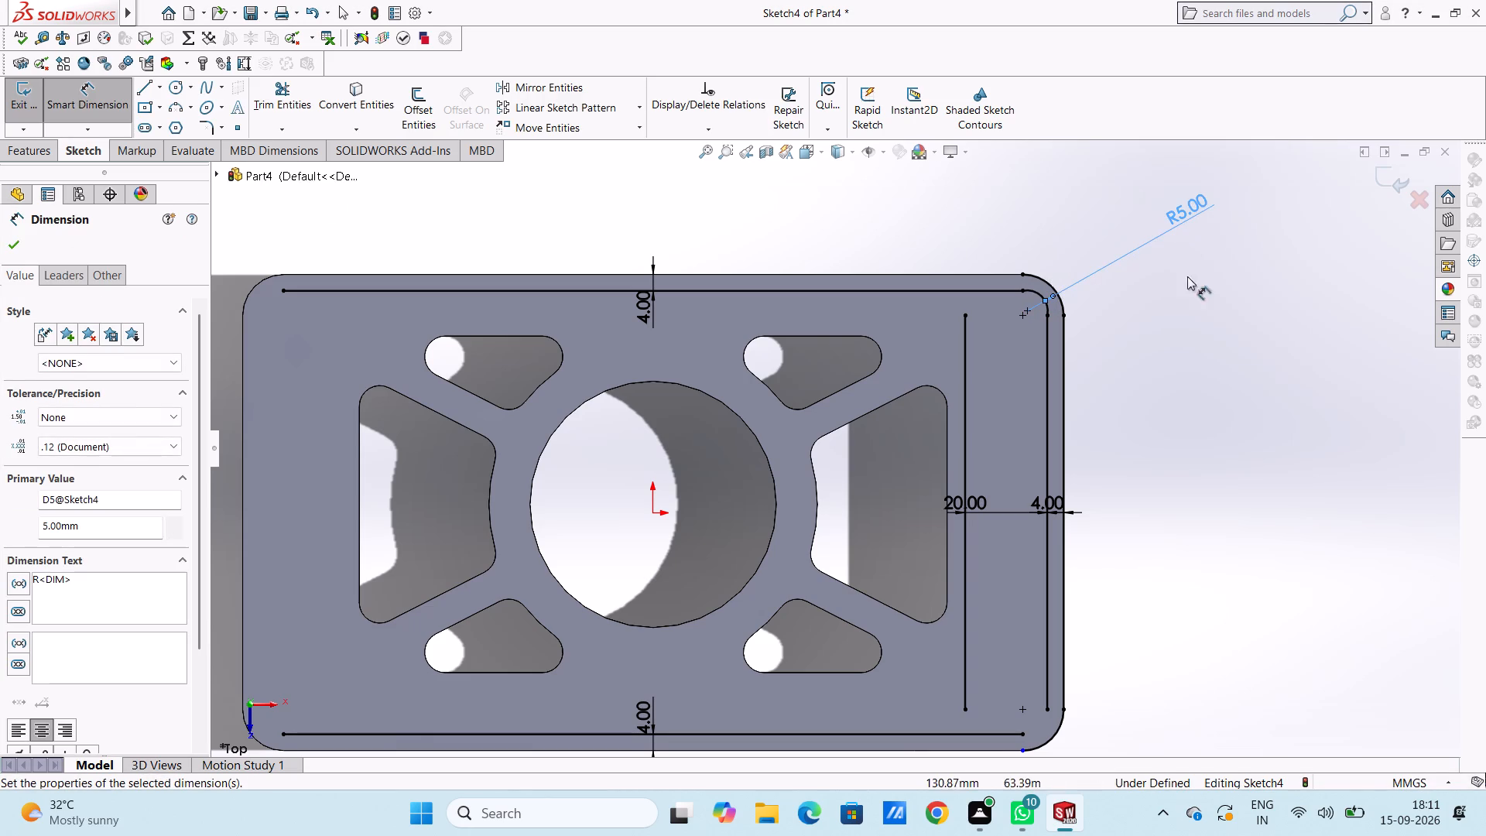
{"action": "left_click", "coordinate": [1180, 313]}
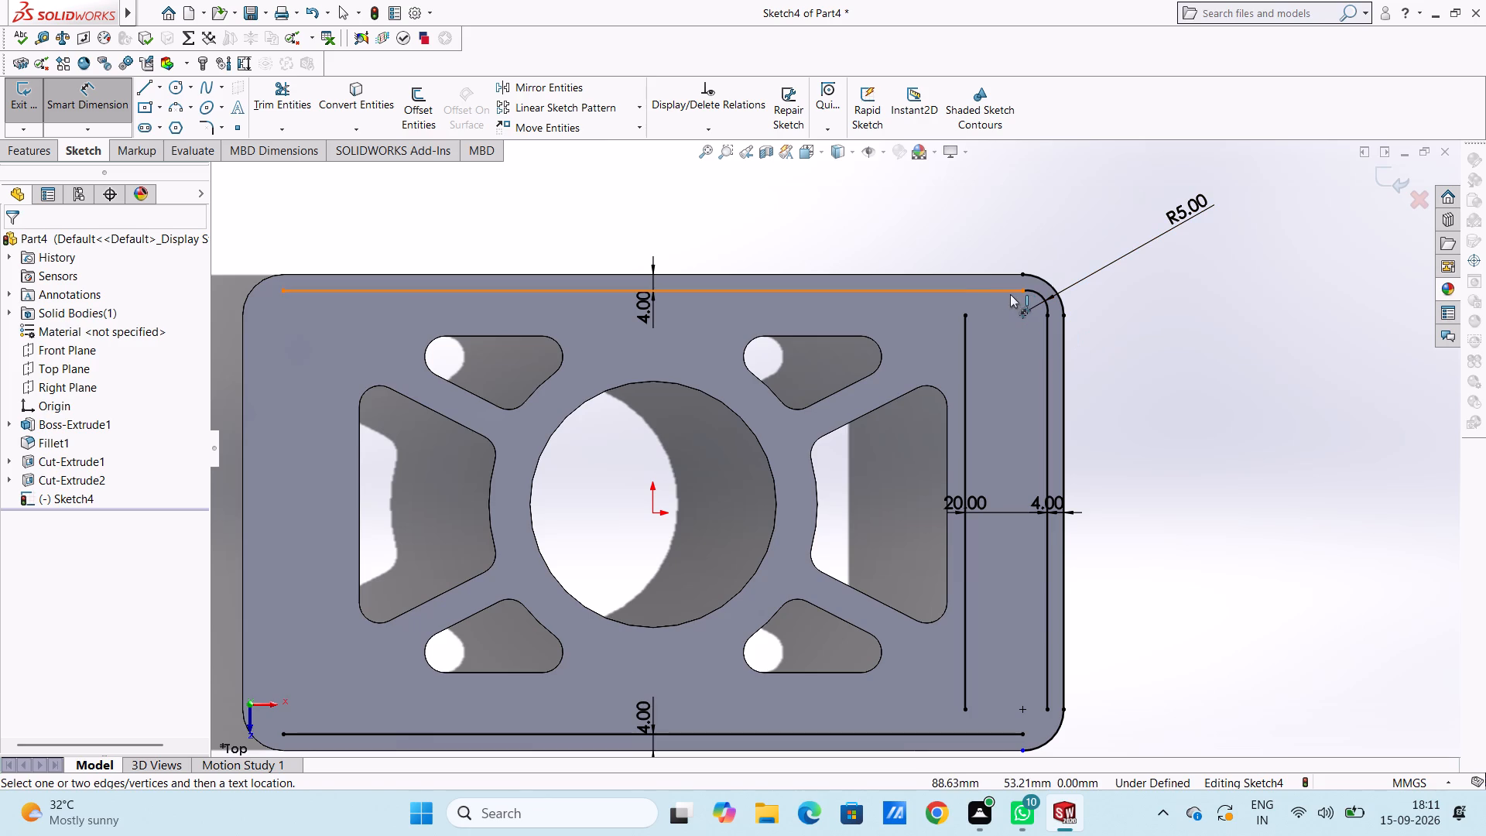
{"action": "key", "text": "Escape"}
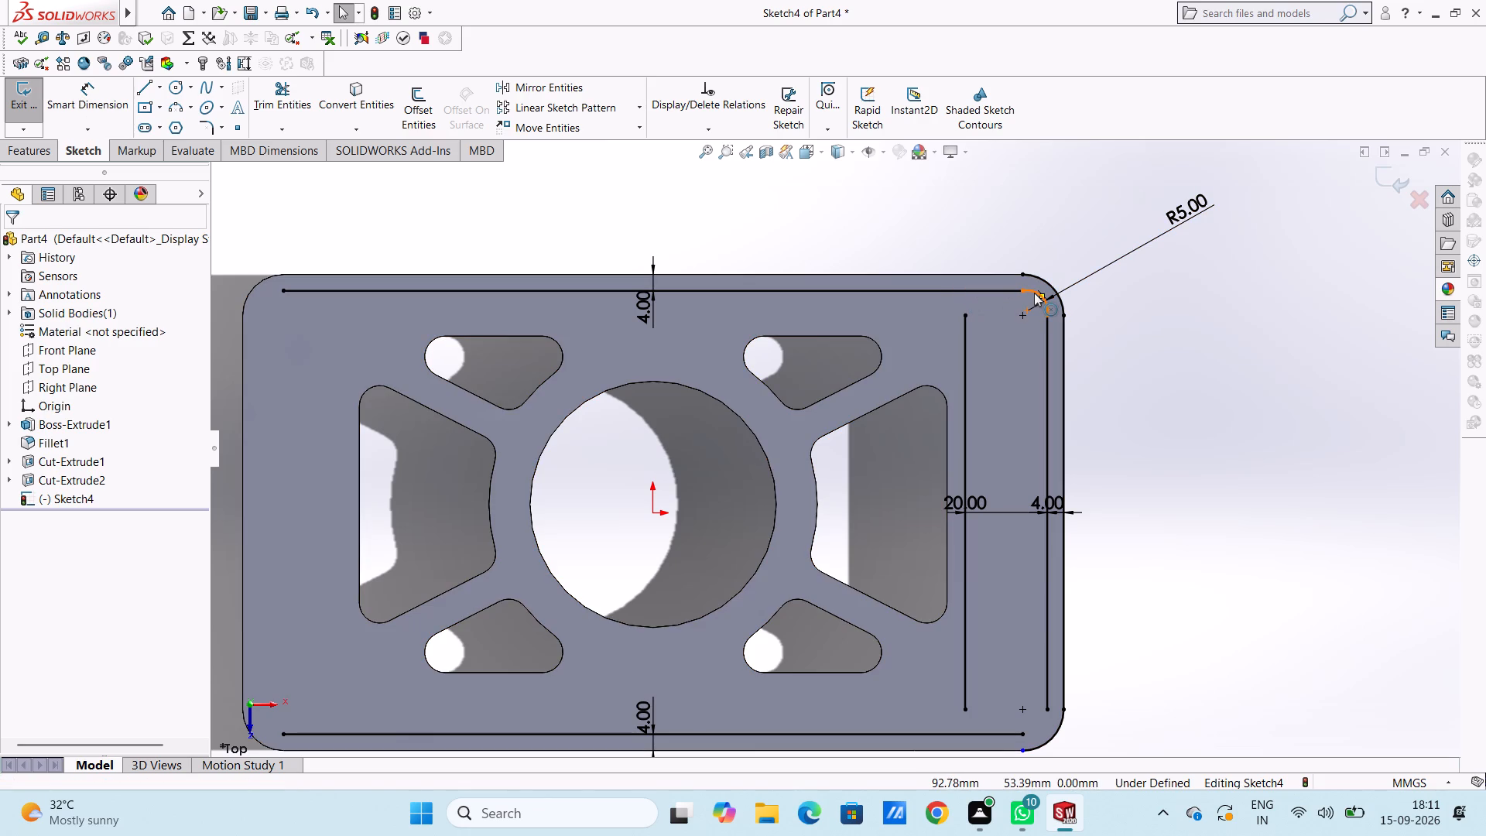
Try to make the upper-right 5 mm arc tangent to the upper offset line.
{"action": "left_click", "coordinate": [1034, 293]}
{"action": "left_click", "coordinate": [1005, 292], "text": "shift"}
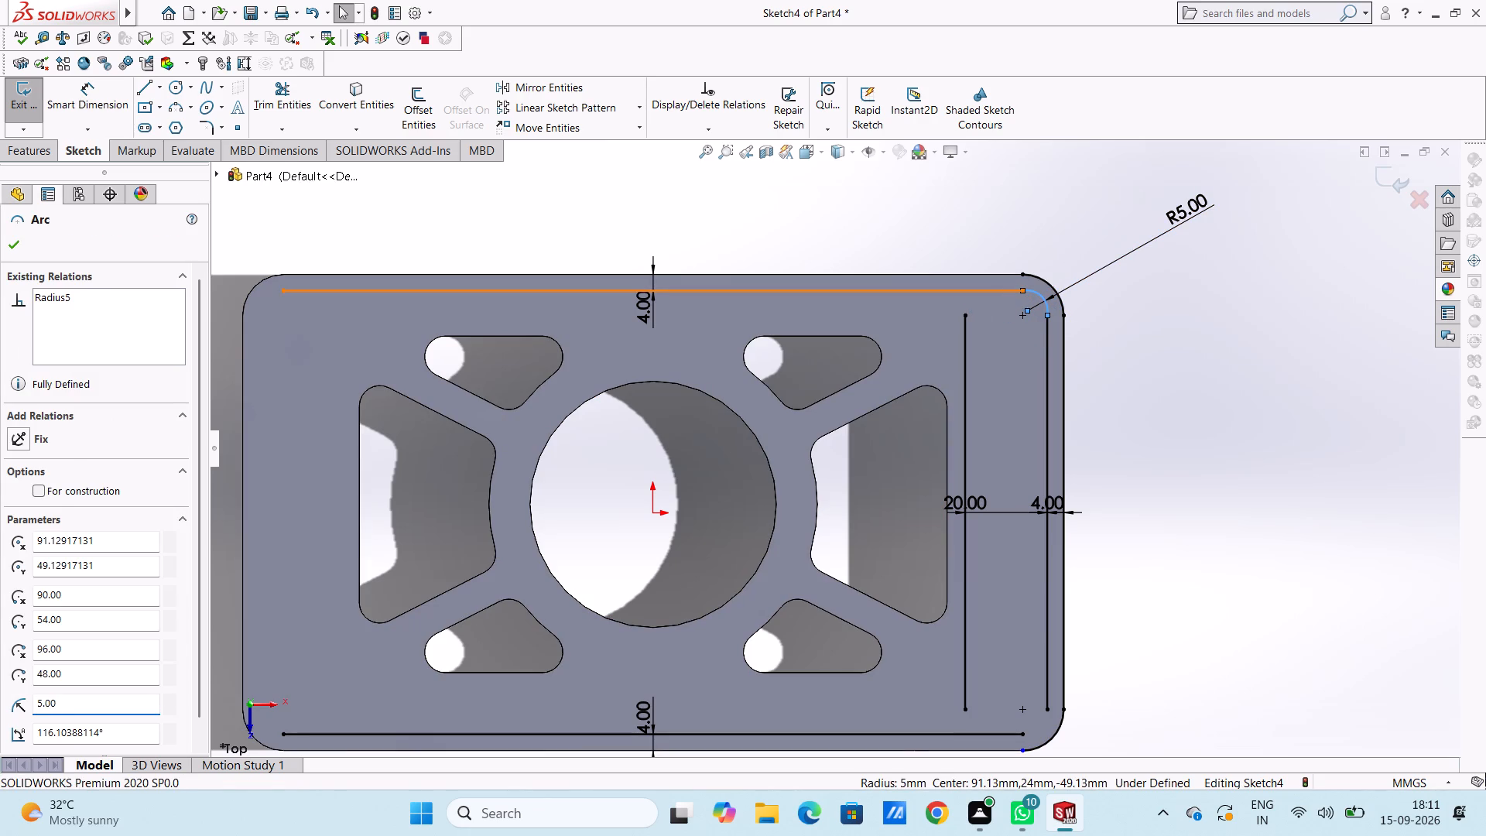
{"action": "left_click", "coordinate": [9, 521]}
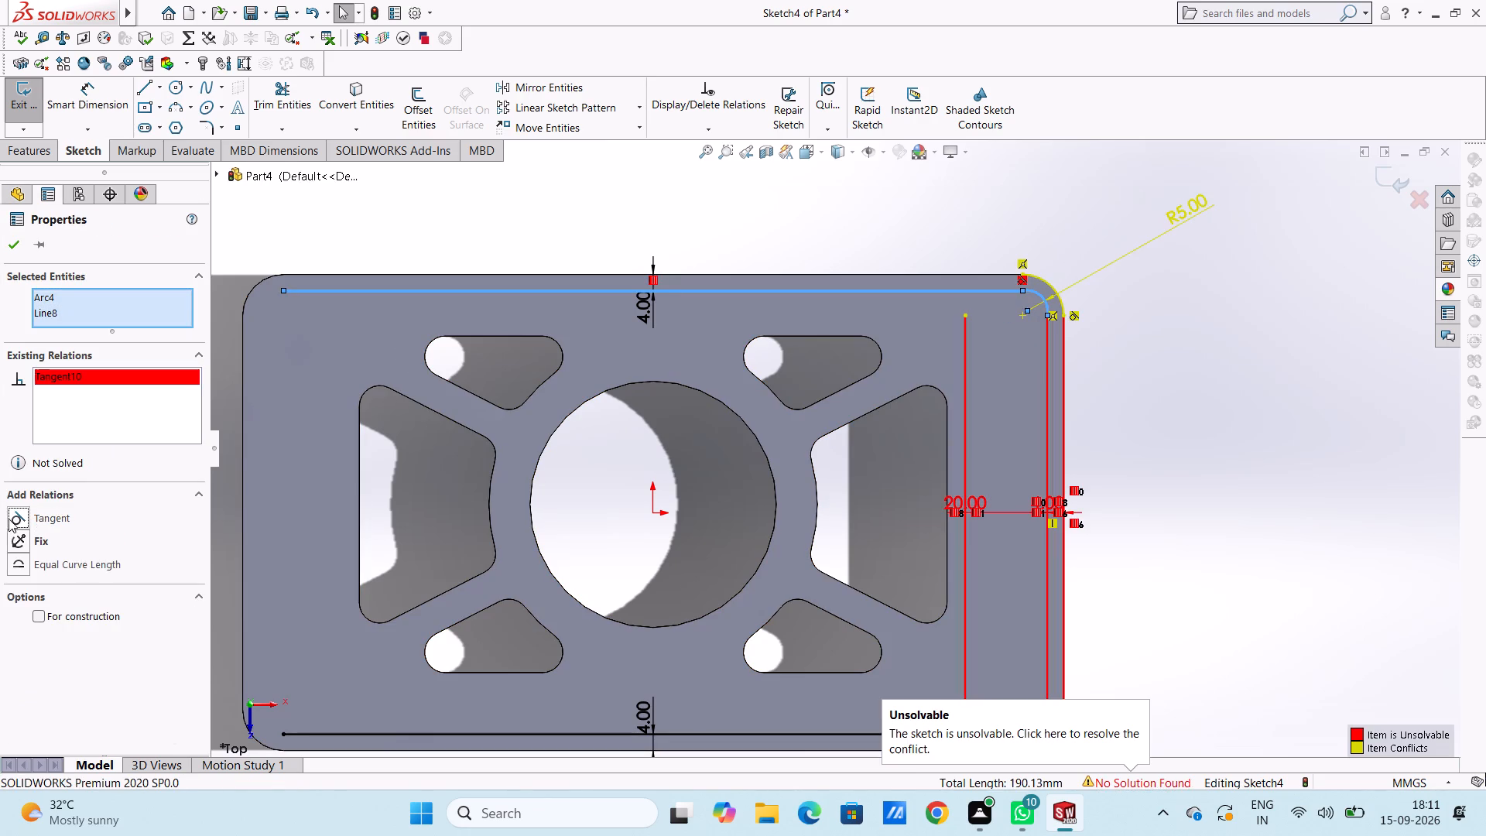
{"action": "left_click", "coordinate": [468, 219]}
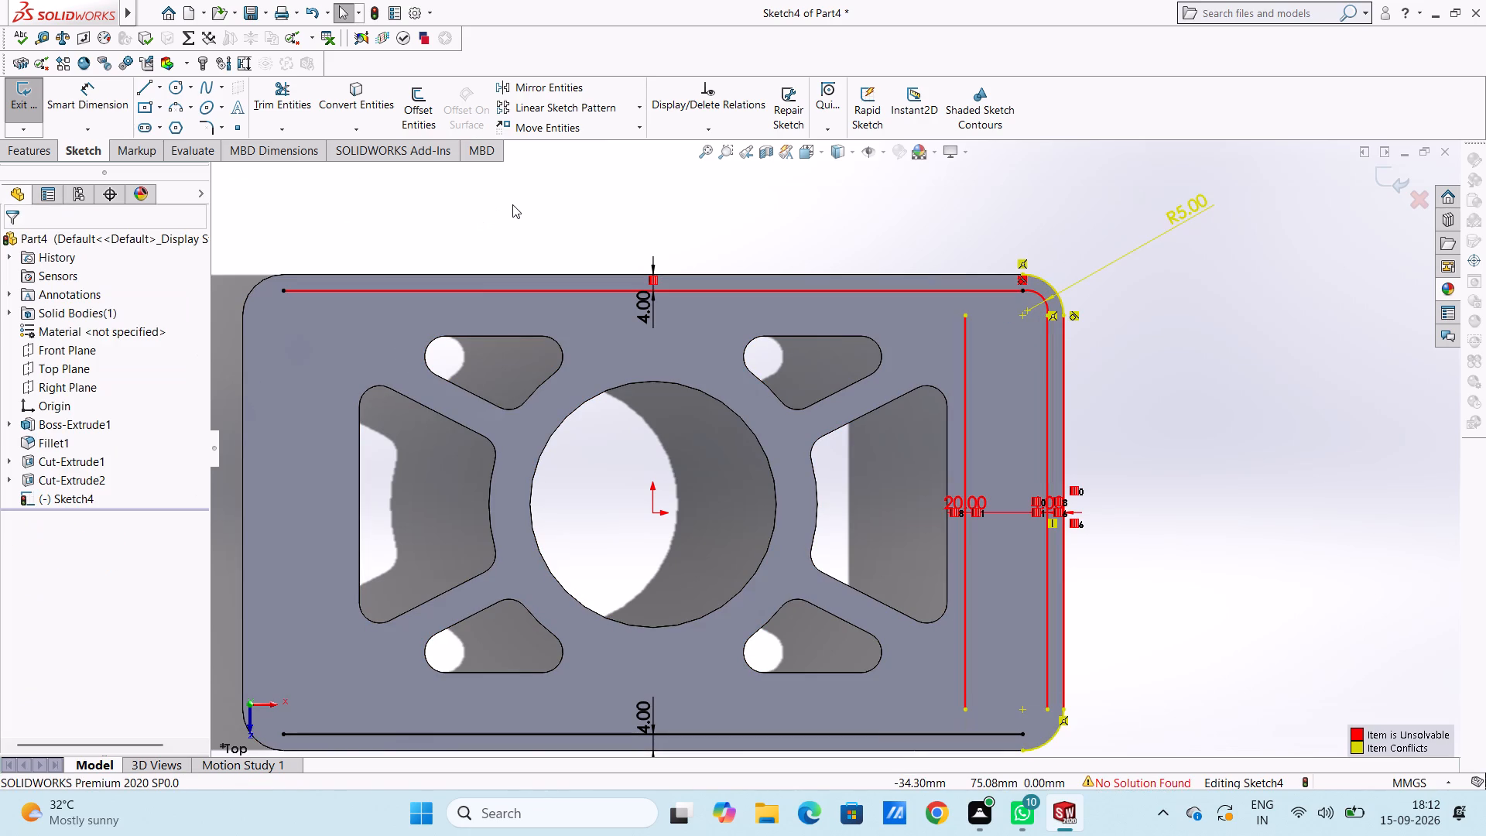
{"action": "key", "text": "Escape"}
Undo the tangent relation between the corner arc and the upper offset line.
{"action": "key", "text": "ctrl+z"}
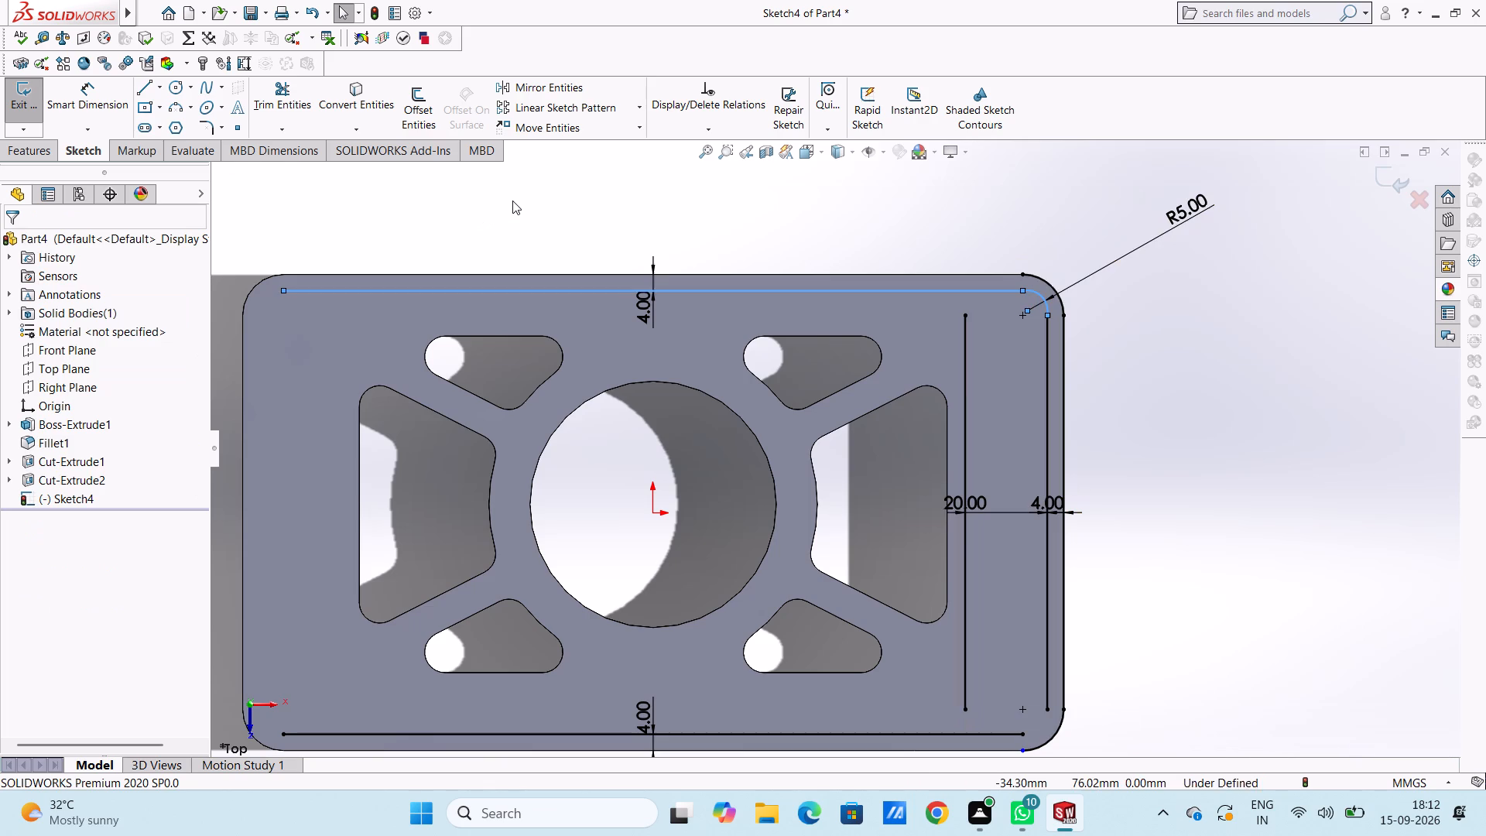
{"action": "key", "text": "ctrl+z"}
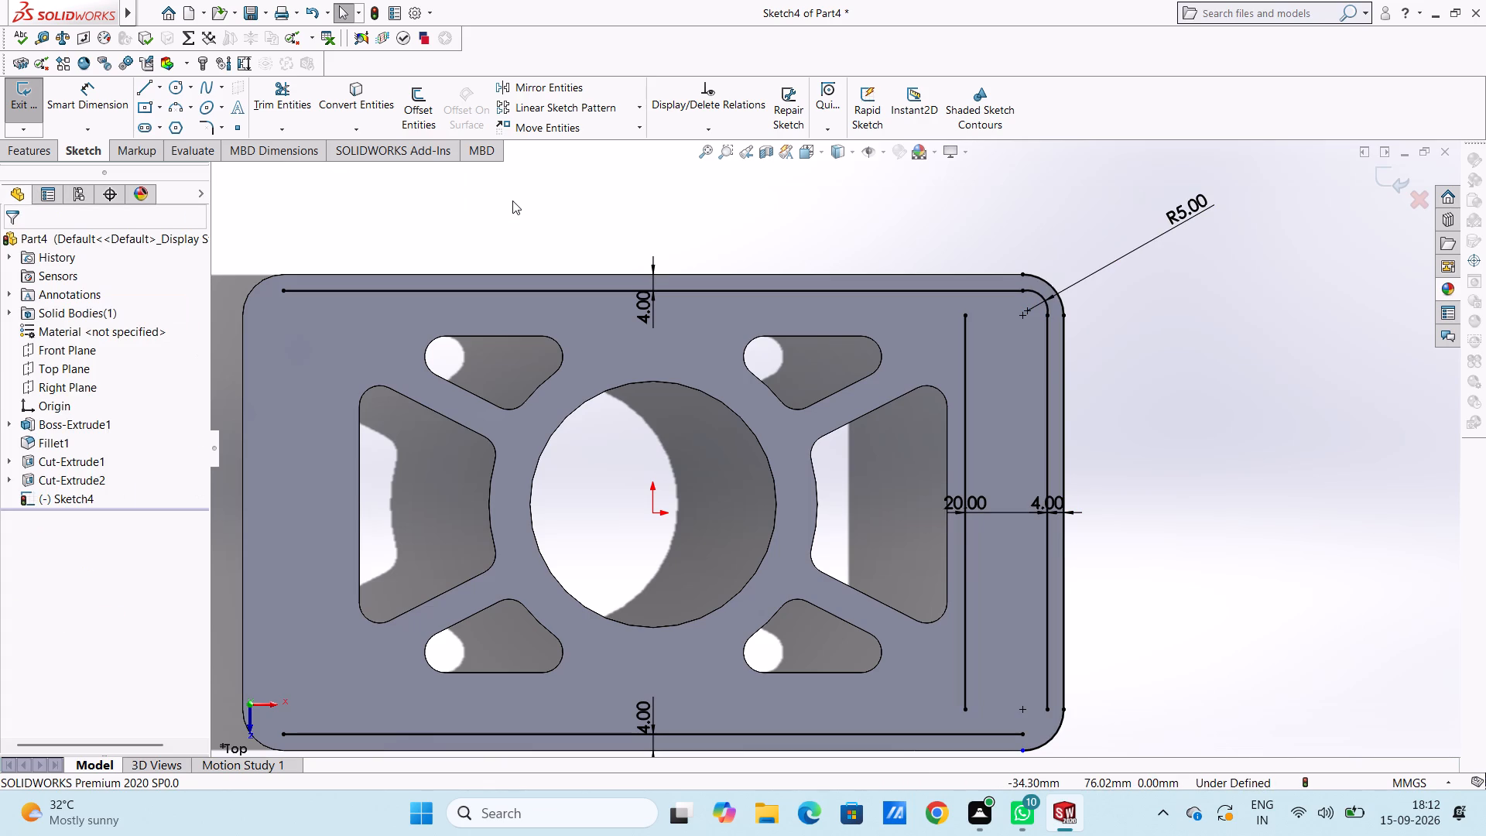
Set the radius of the pocket profile's upper-right corner arc to 6 mm.
{"action": "double_click", "coordinate": [1172, 220]}
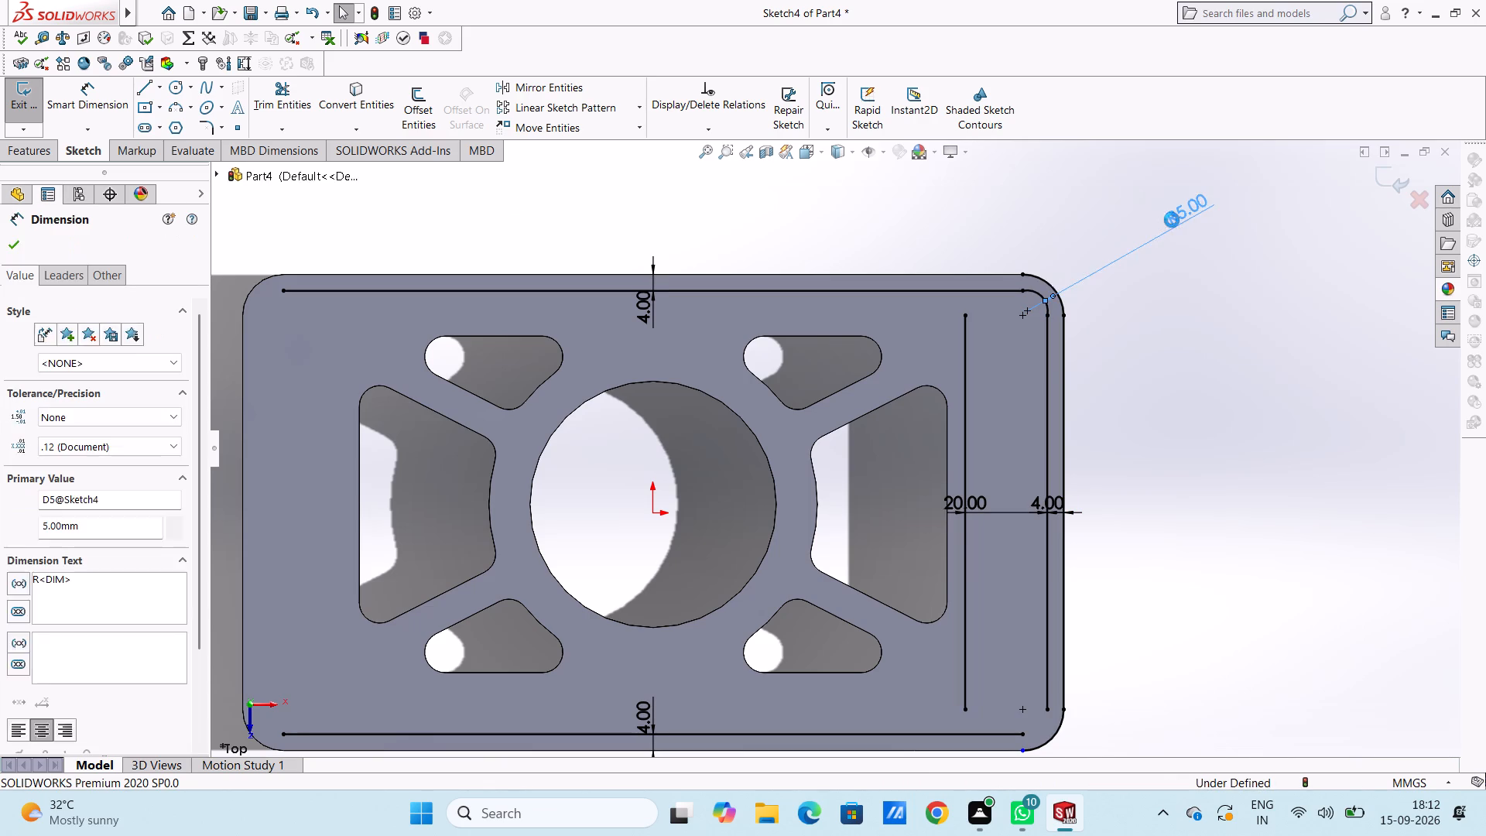
{"action": "key", "text": "6"}
{"action": "key", "text": "Return"}
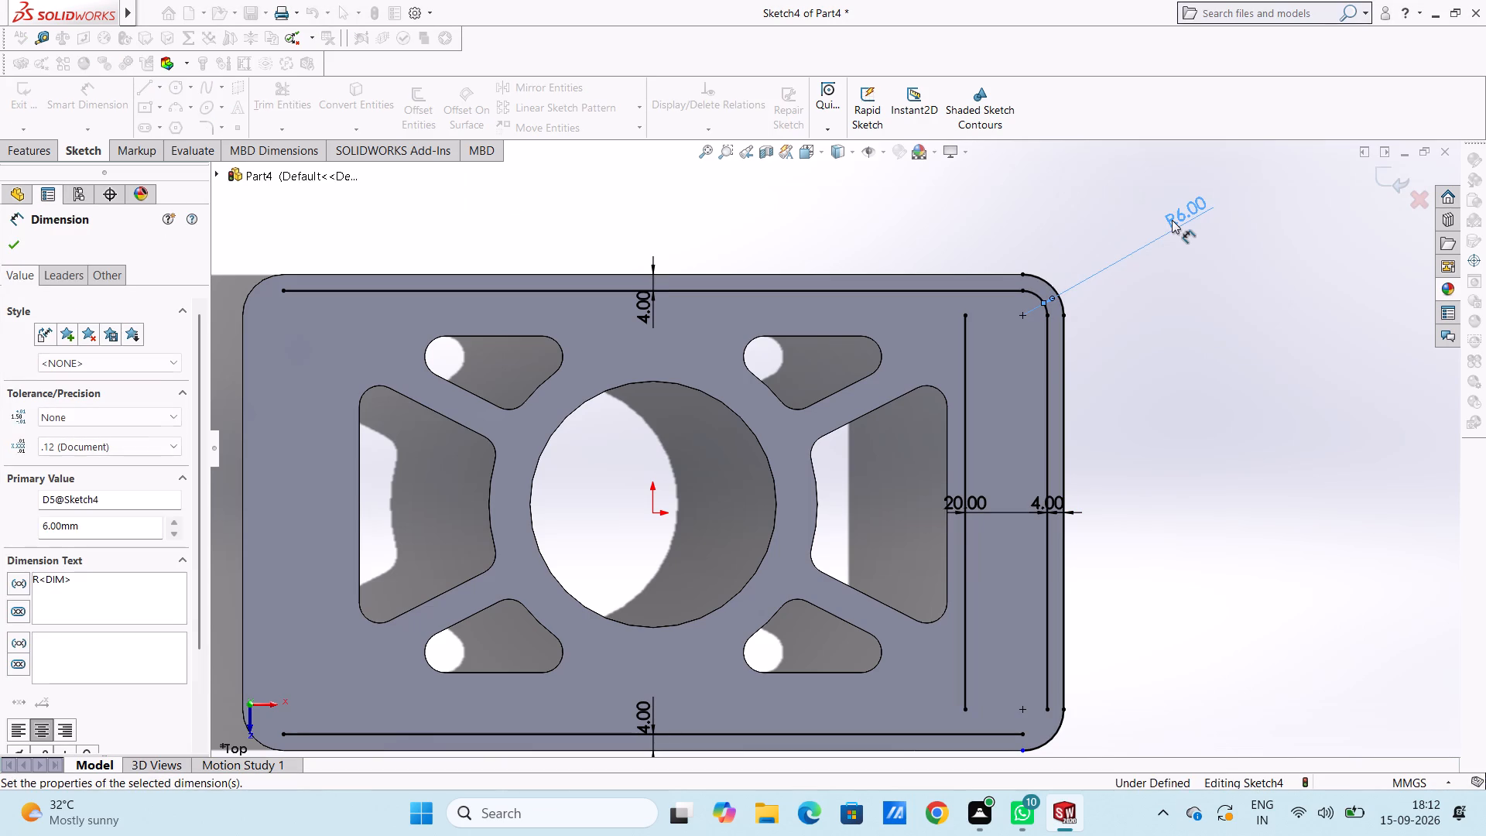
{"action": "left_click", "coordinate": [1213, 374]}
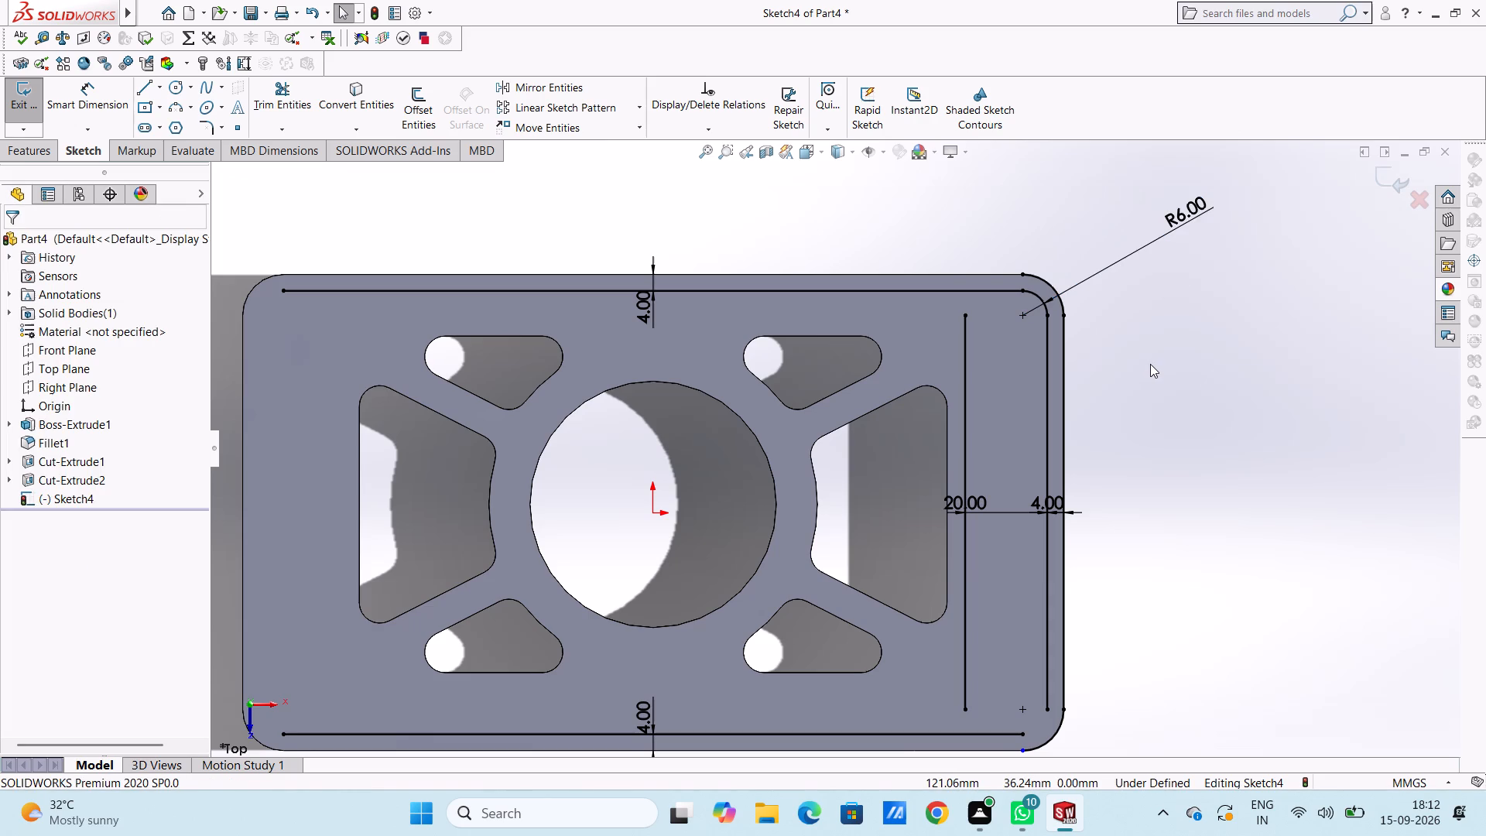
Sketch two three-point arcs of radius 6 mm joining the pocket's inner vertical line to the upper and lower offset lines.
{"action": "left_click", "coordinate": [178, 109]}
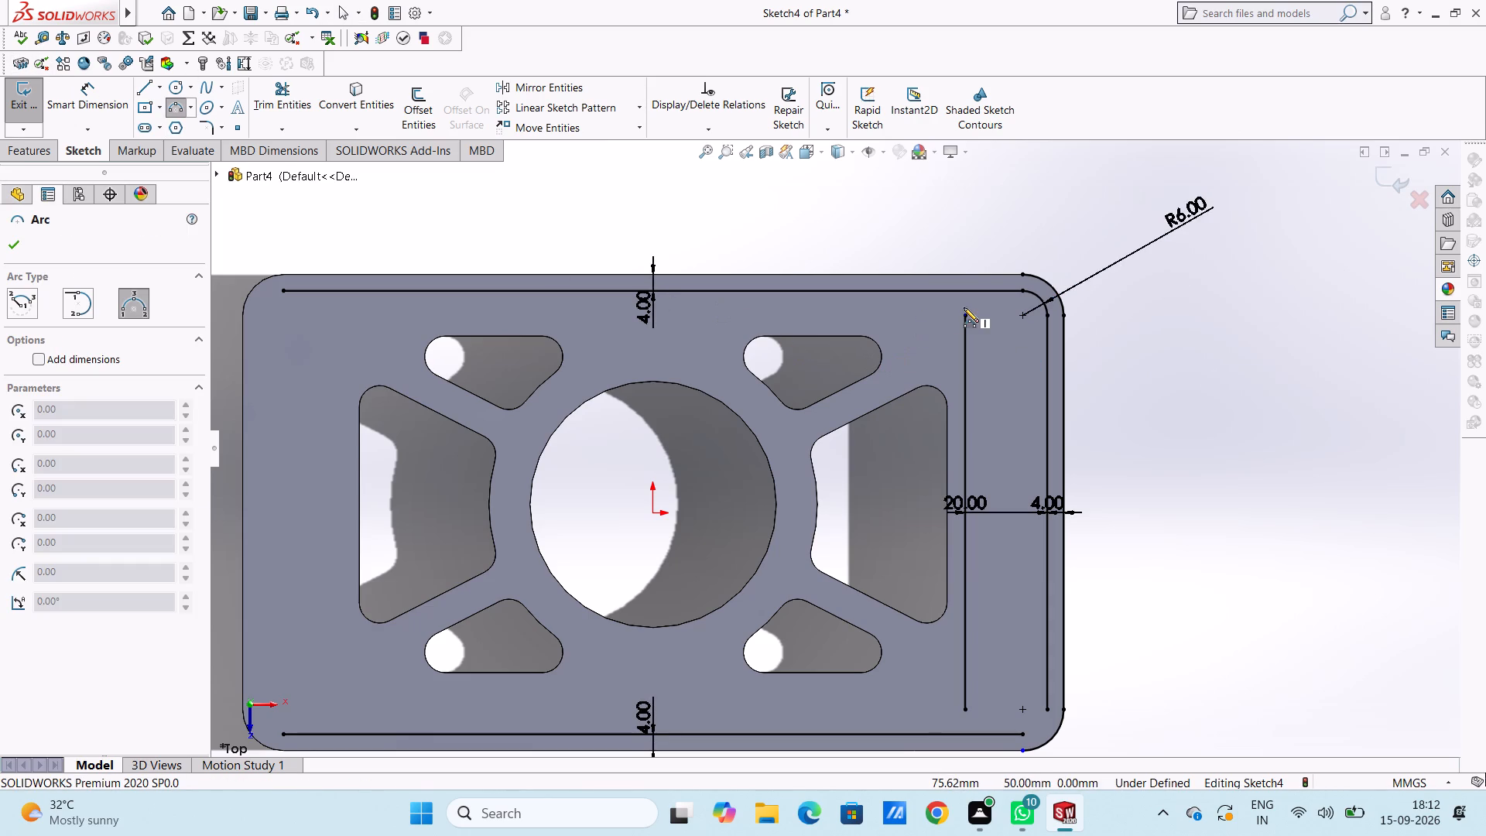
{"action": "left_click", "coordinate": [964, 312]}
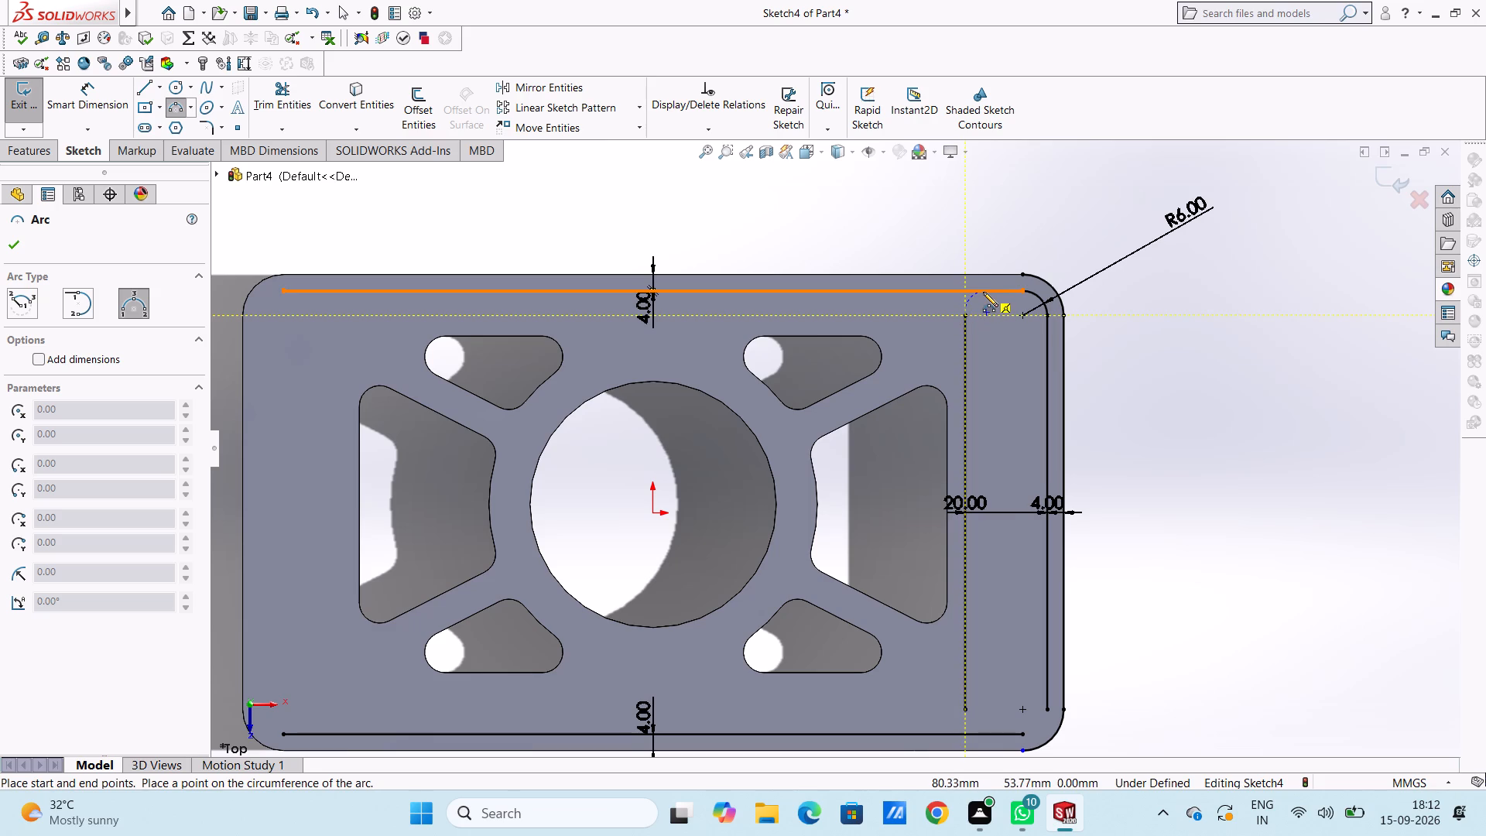
{"action": "left_click", "coordinate": [983, 292]}
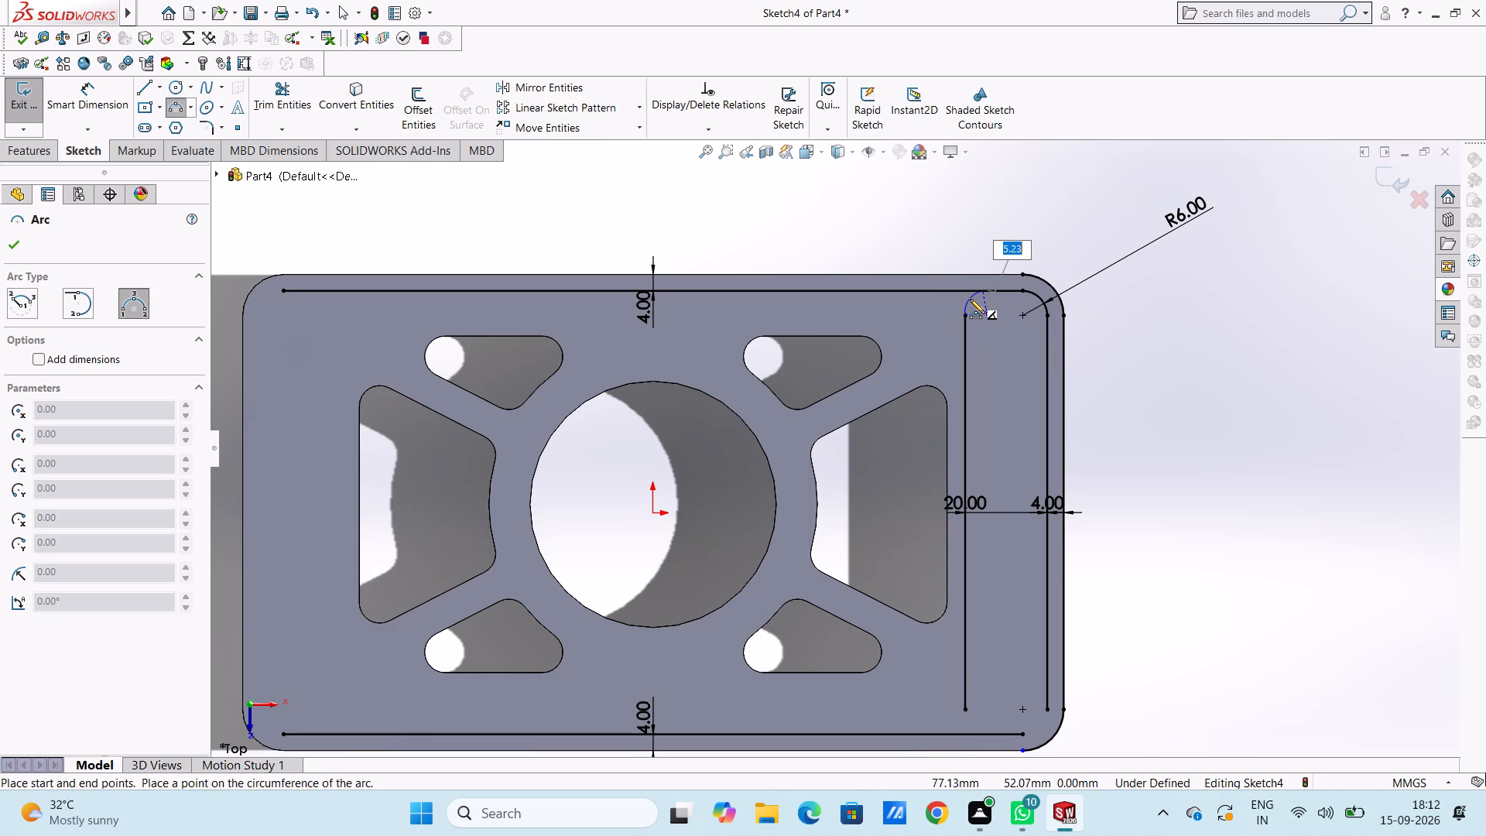
{"action": "key", "text": "6"}
{"action": "key", "text": "Return"}
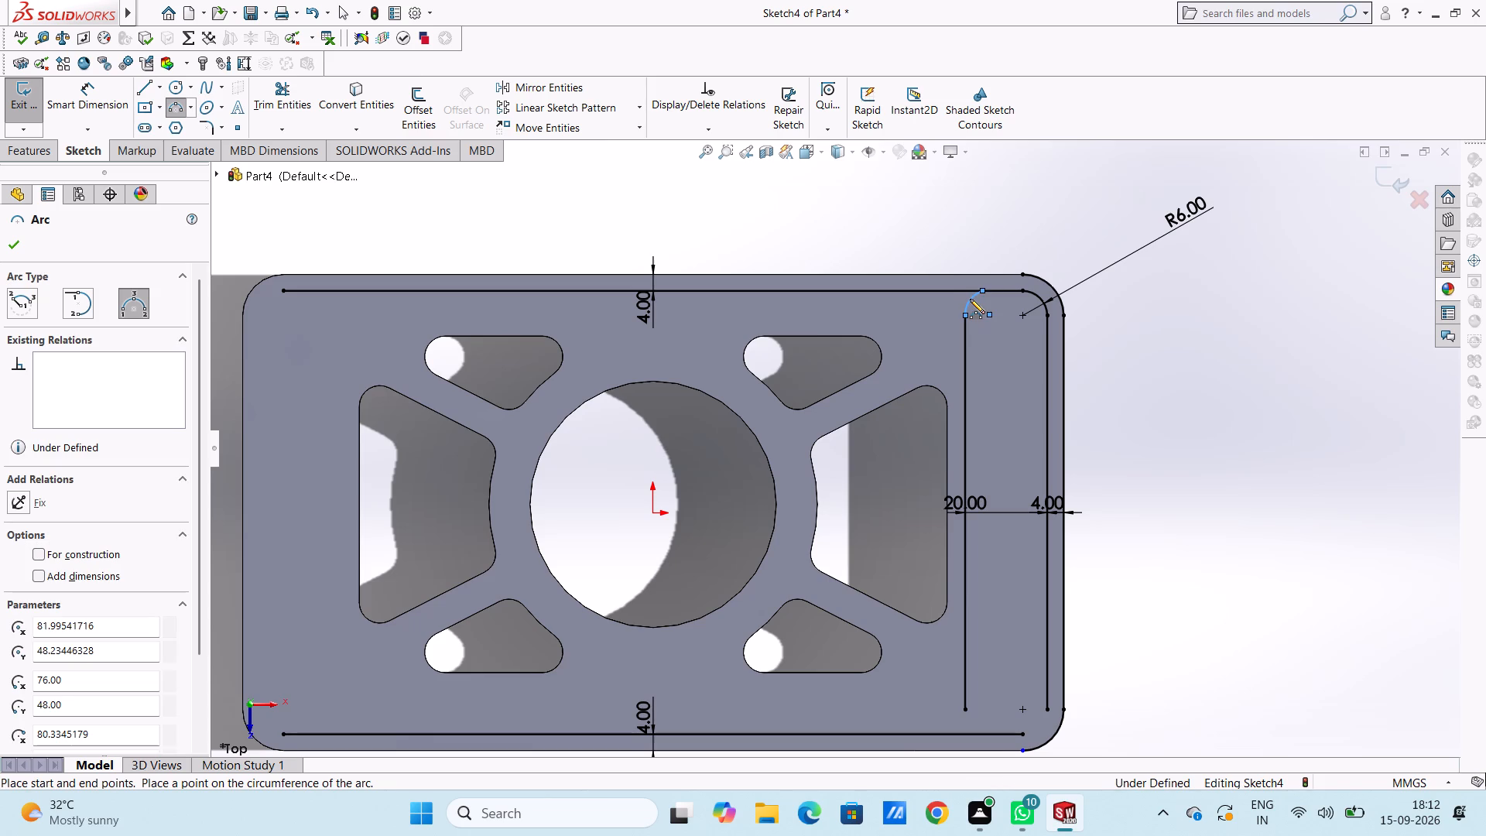
{"action": "left_click", "coordinate": [964, 711]}
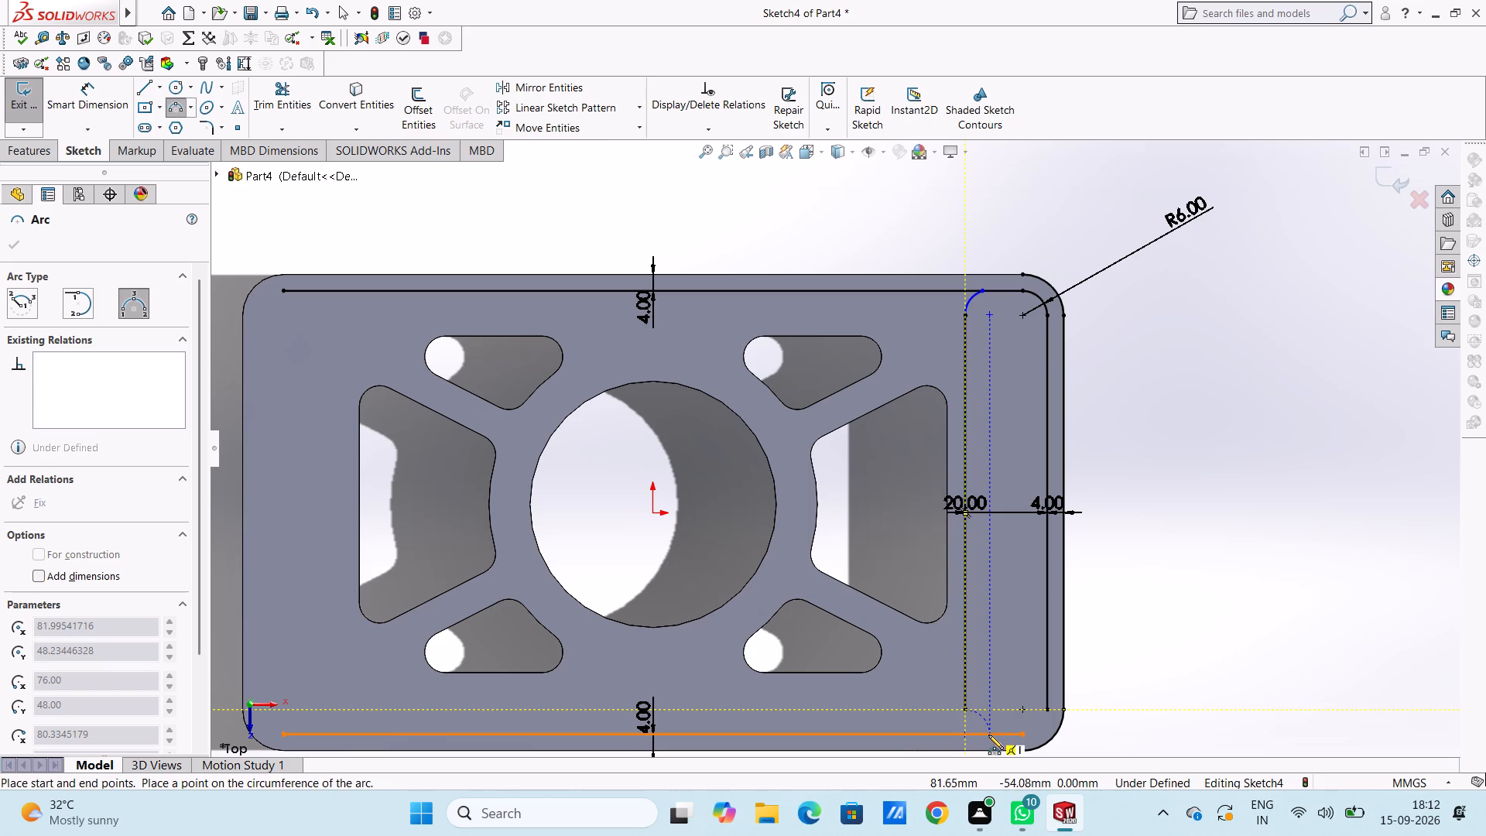
{"action": "left_click", "coordinate": [988, 734]}
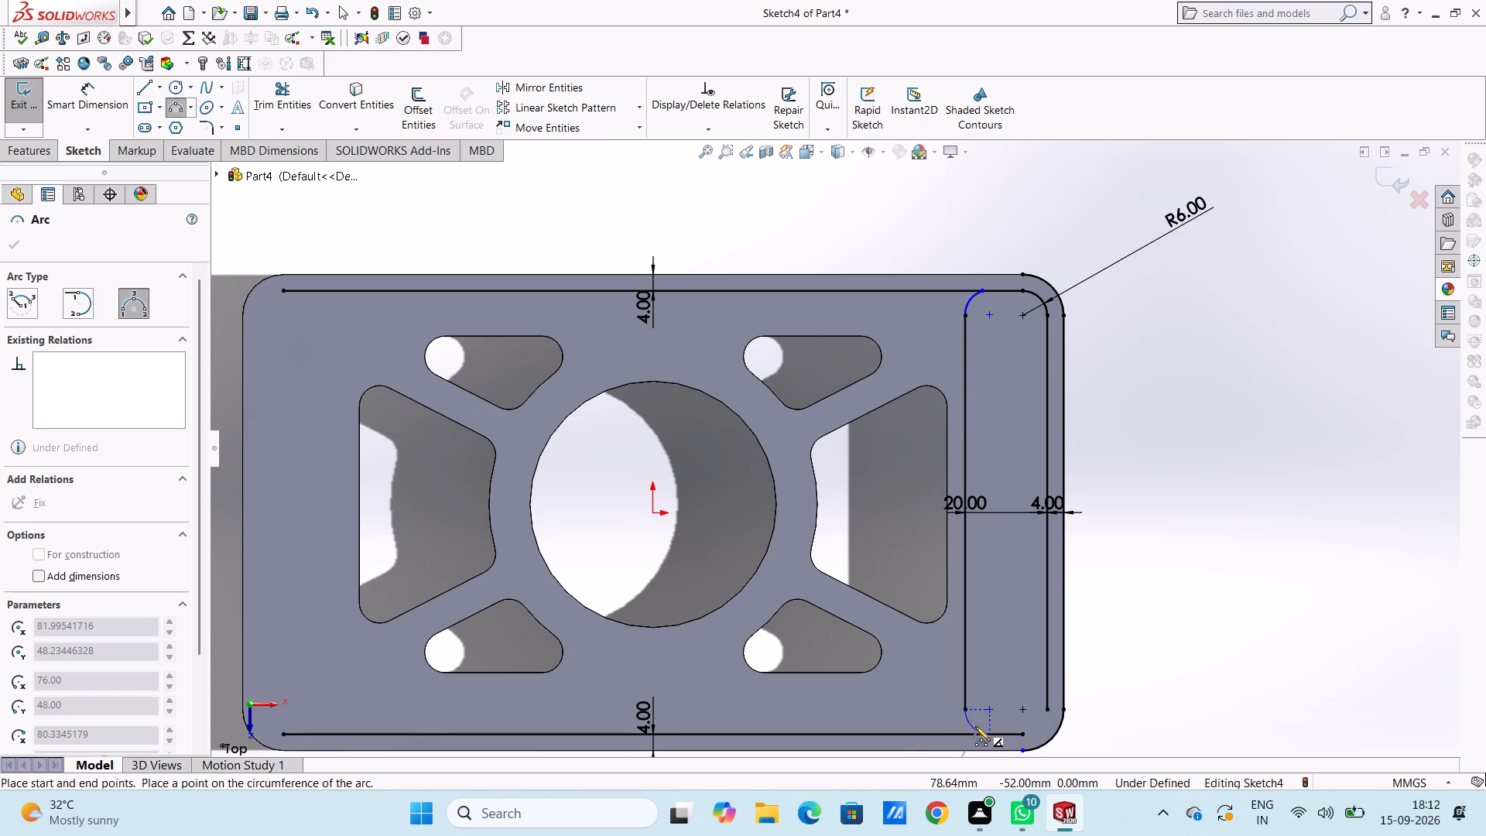
{"action": "key", "text": "6"}
{"action": "key", "text": "Return"}
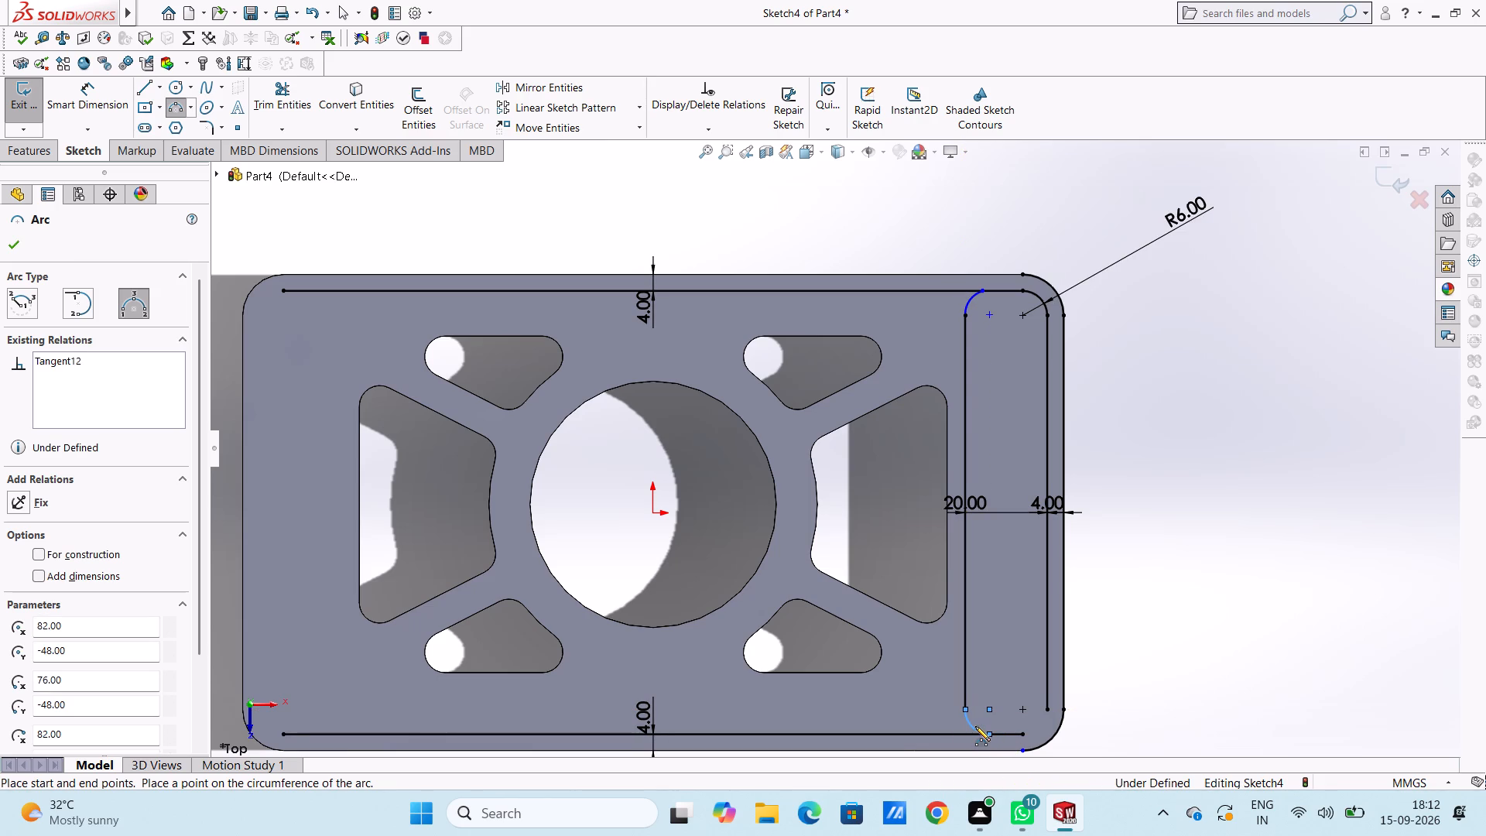
Sketch a three-point arc of radius 6 mm joining the lower offset line's right end to the outer vertical offset line.
{"action": "left_click", "coordinate": [1024, 734]}
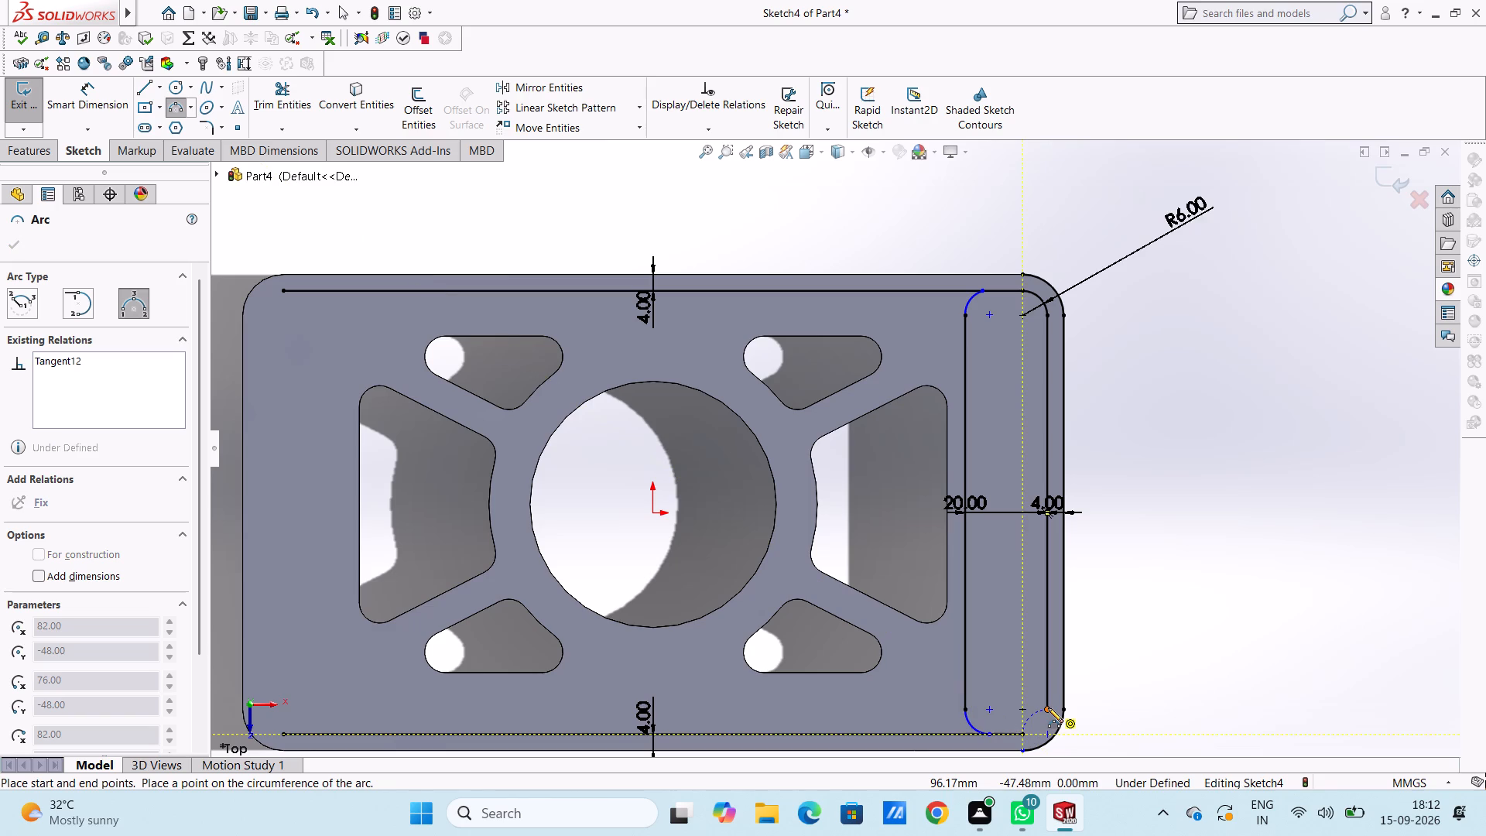
{"action": "left_click", "coordinate": [1048, 708]}
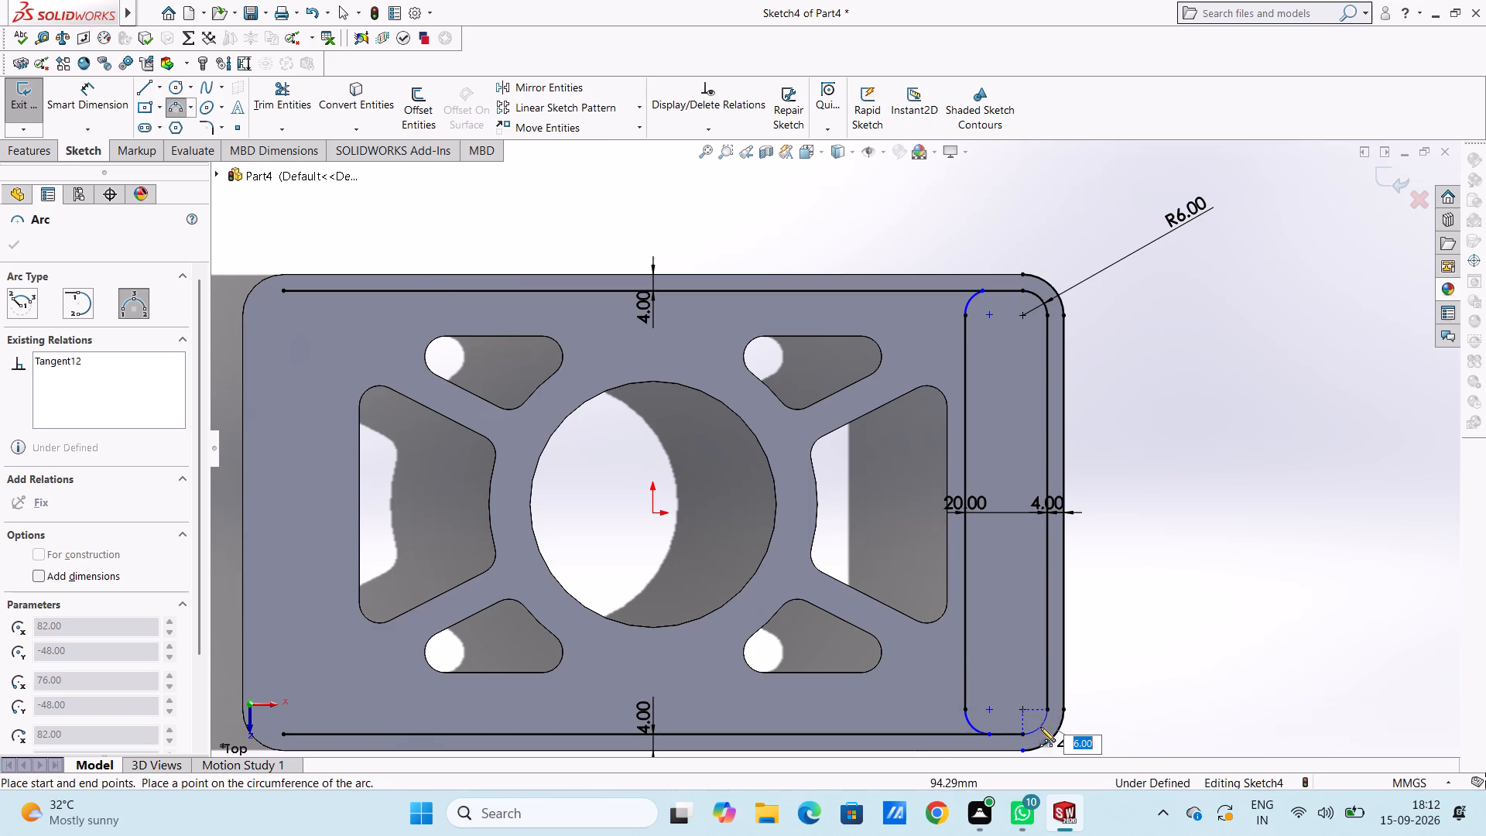
{"action": "left_click", "coordinate": [1040, 725]}
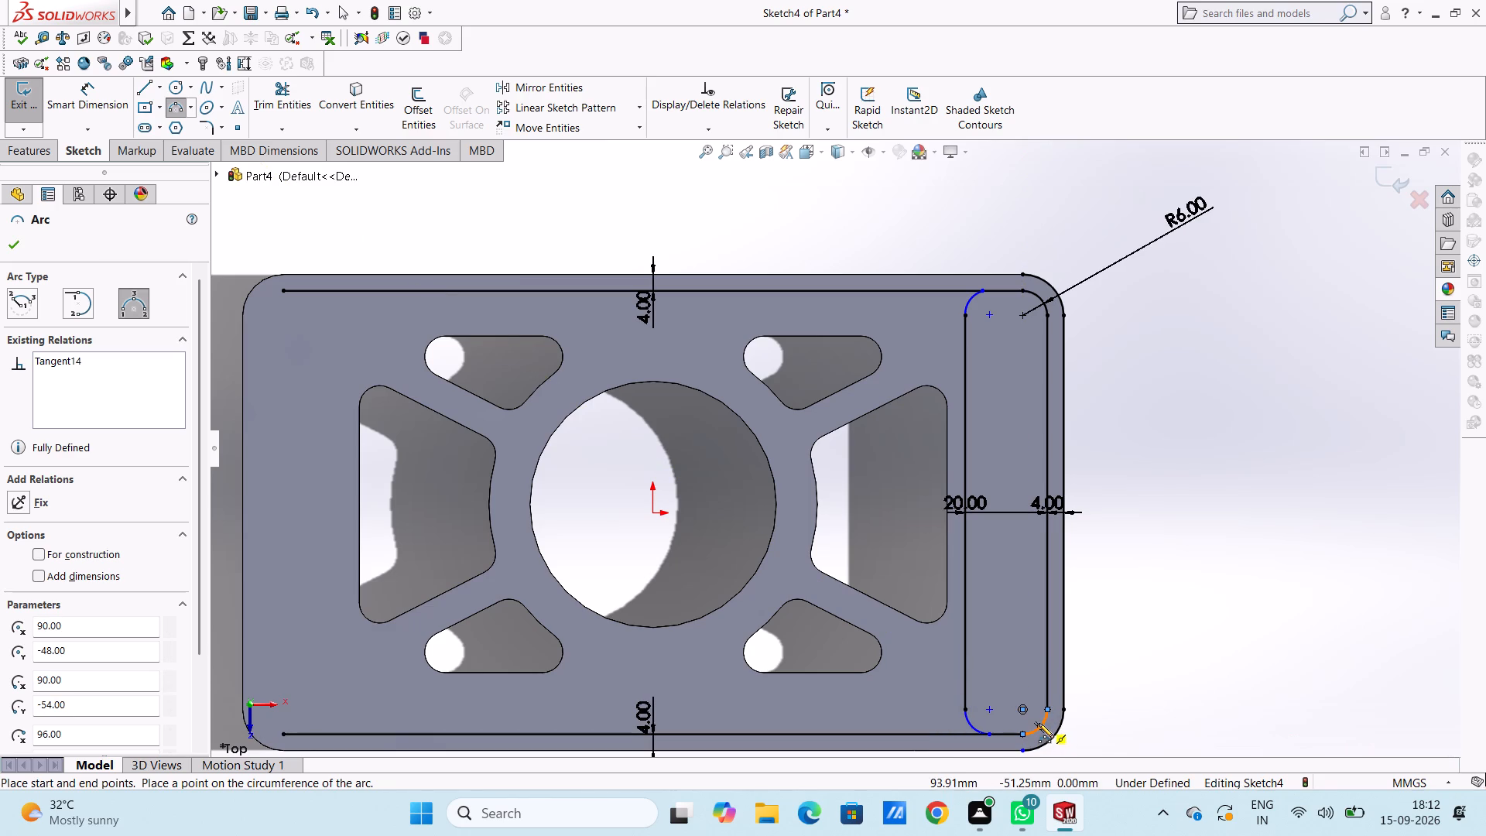
{"action": "key", "text": "Escape"}
{"action": "key", "text": "Escape"}
Add 6 mm radius dimensions to the pocket profile's upper-left and lower-left corner arcs.
{"action": "scroll", "coordinate": [1027, 679], "scroll_direction": "down", "scroll_amount": 1}
{"action": "scroll", "coordinate": [978, 696], "scroll_direction": "up", "scroll_amount": 4}
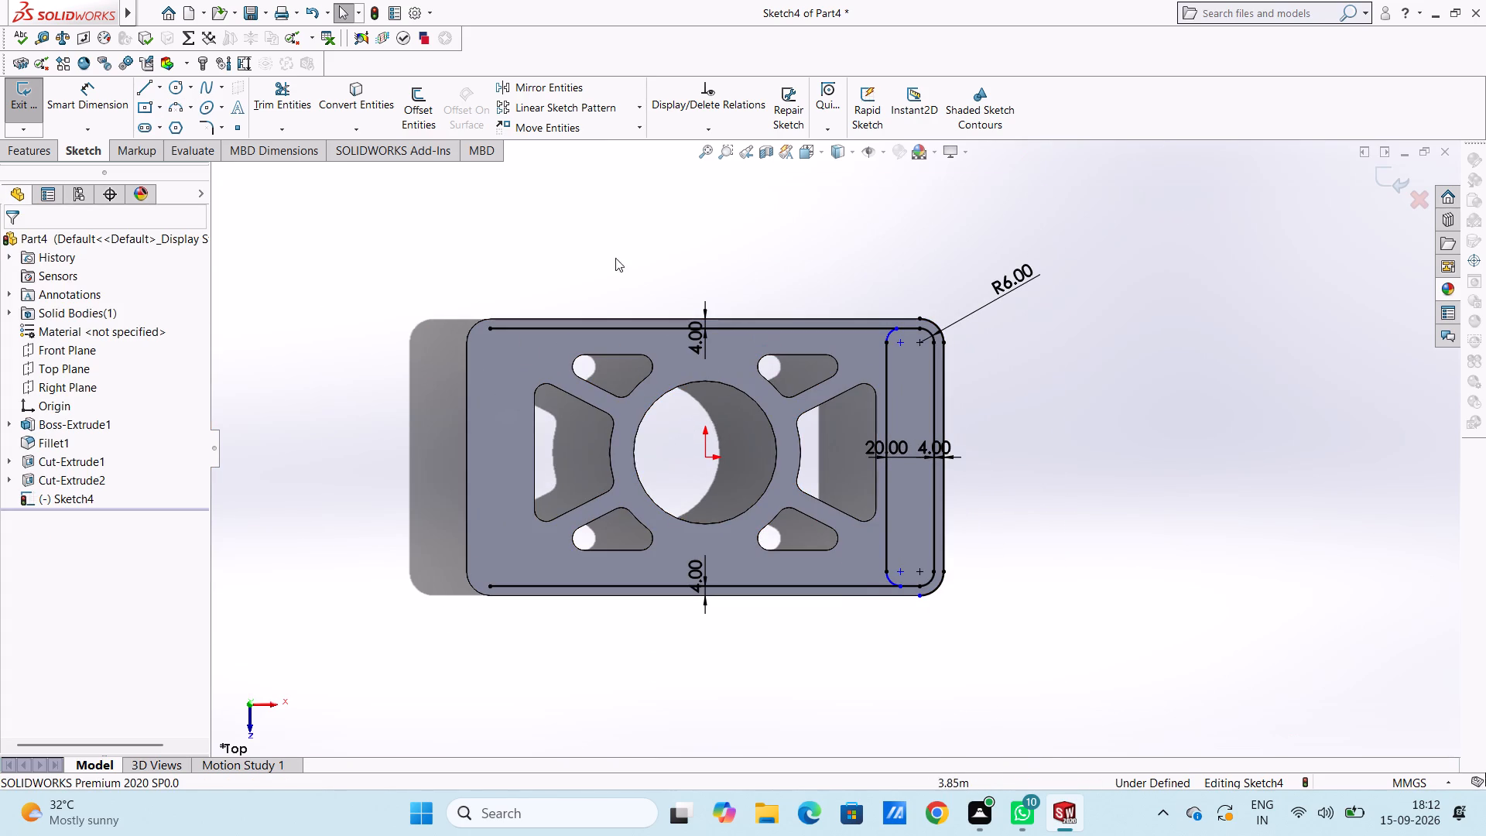
{"action": "left_click", "coordinate": [83, 105]}
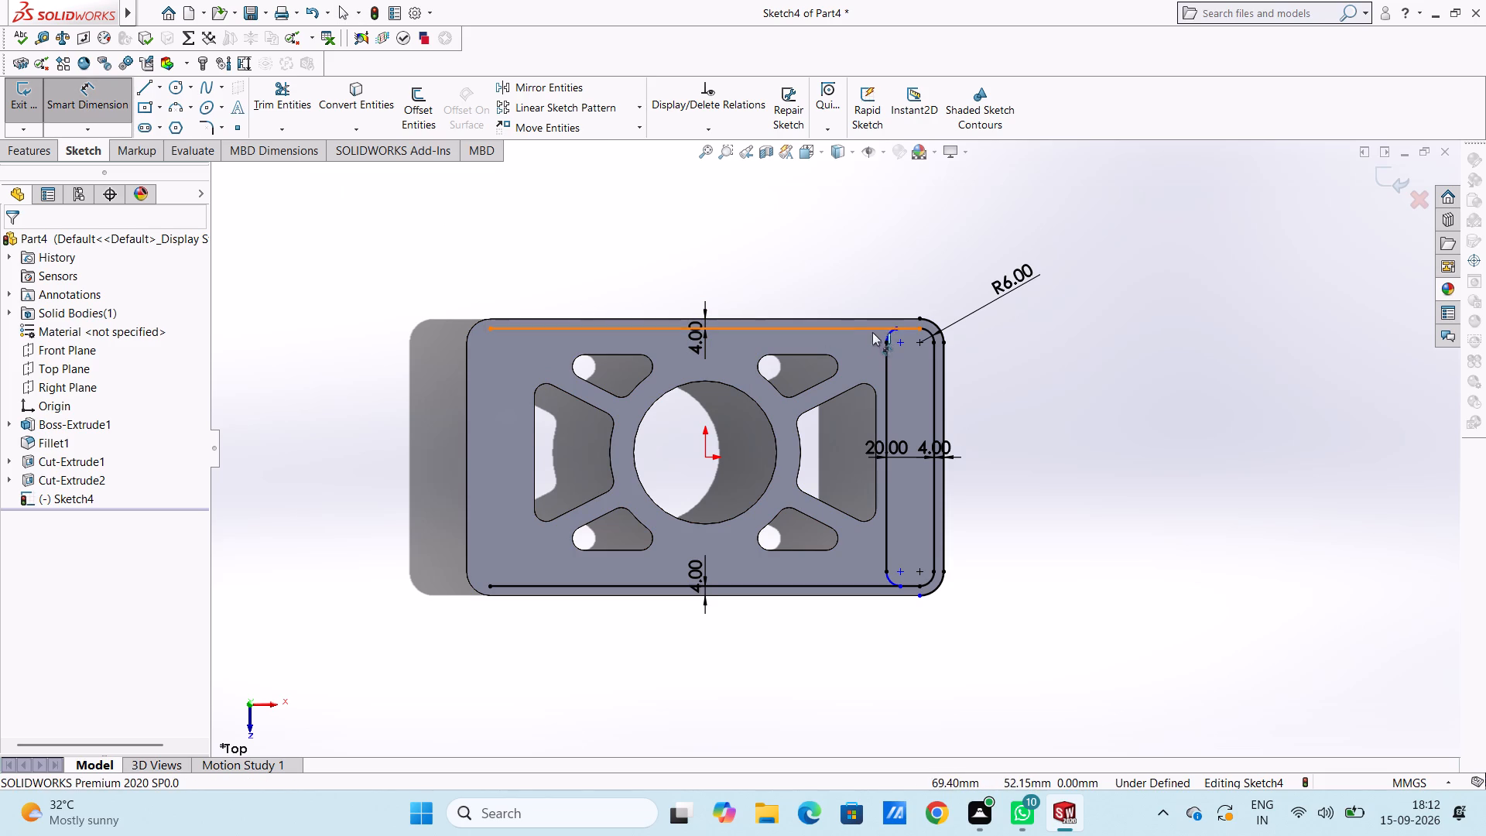
{"action": "left_click", "coordinate": [889, 335]}
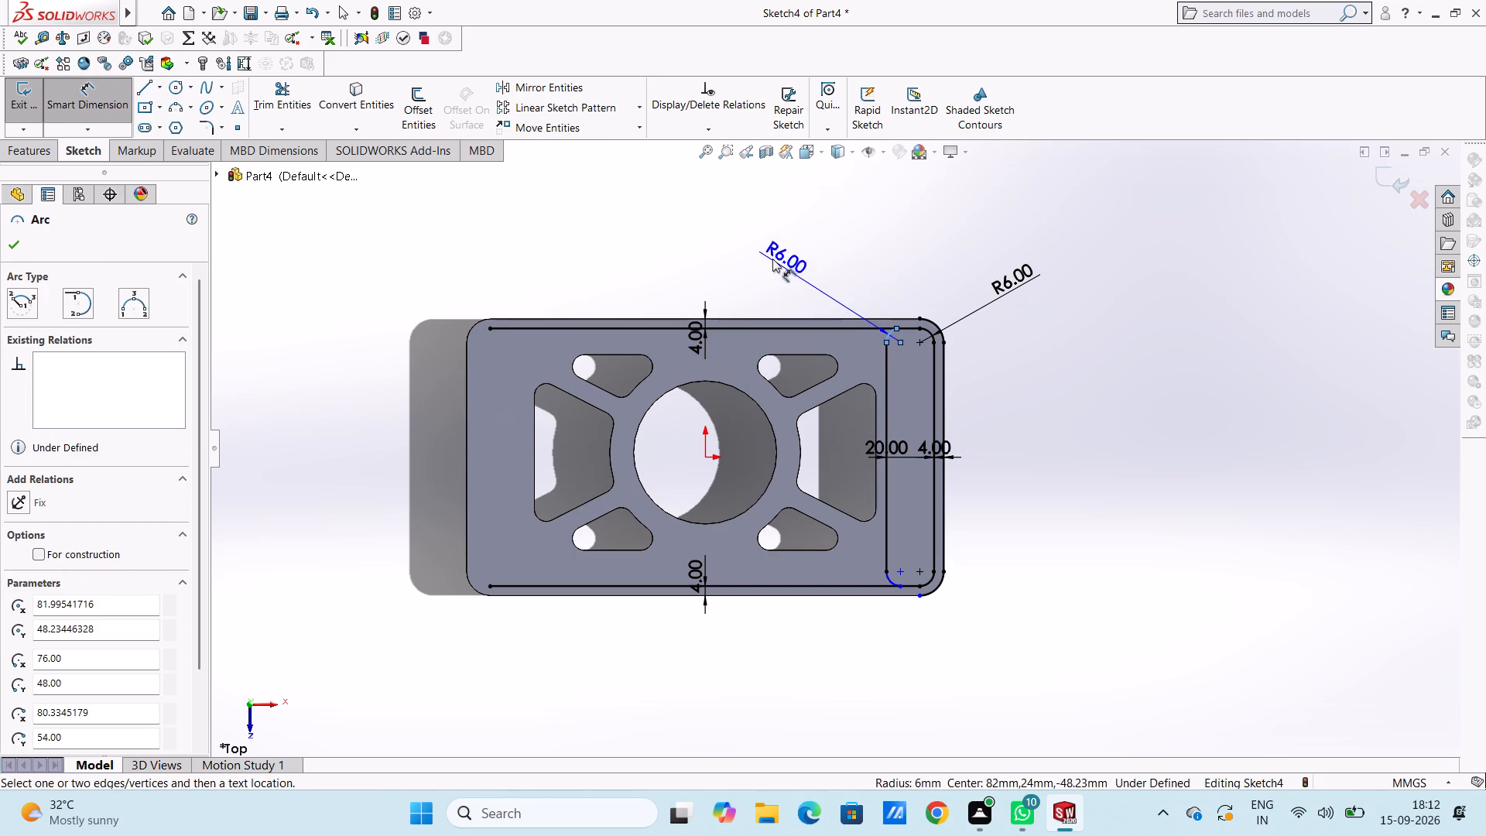
{"action": "left_click", "coordinate": [721, 225]}
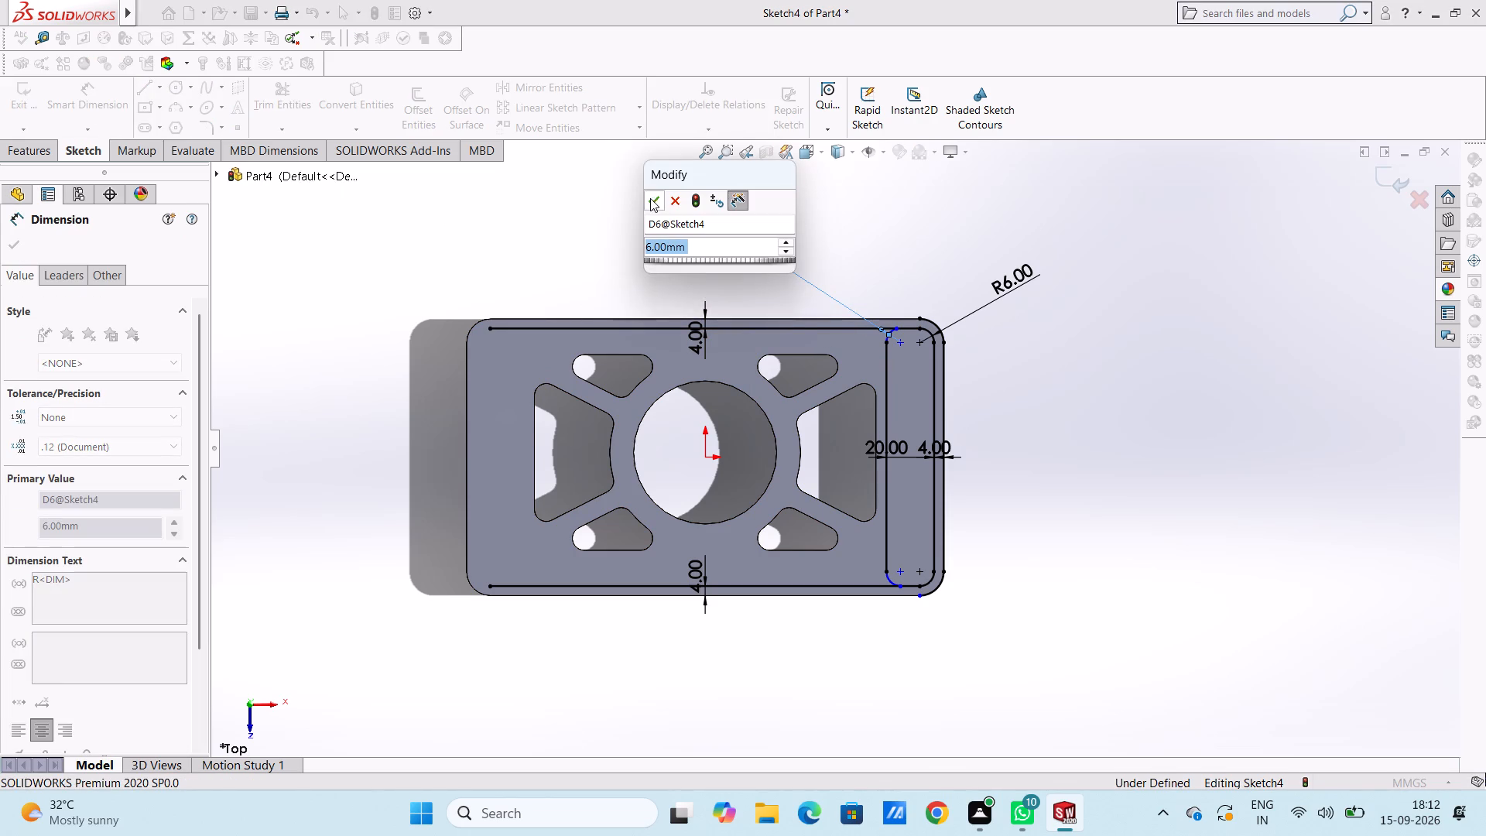
{"action": "left_click", "coordinate": [650, 198]}
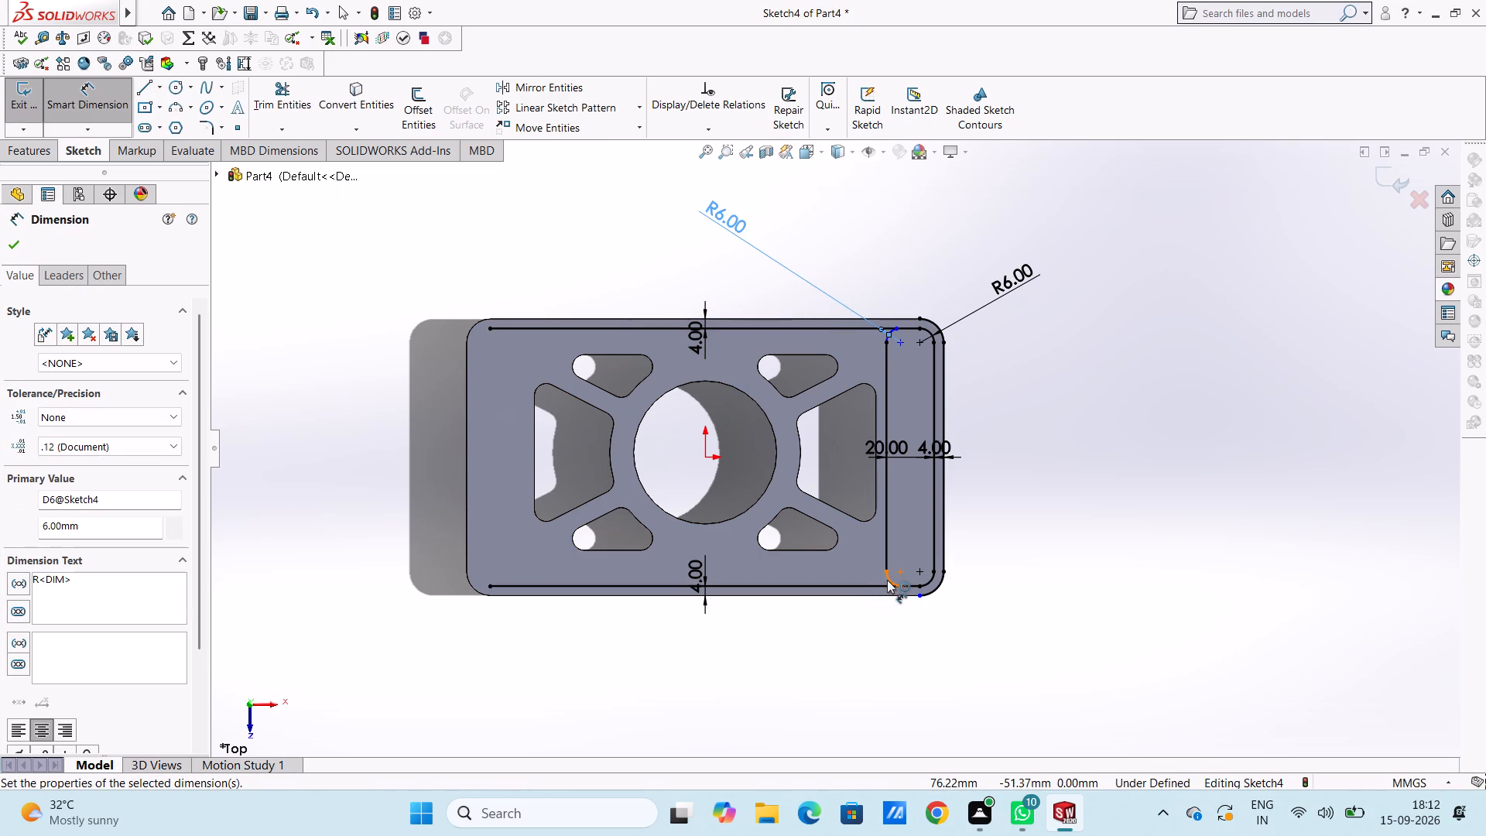
{"action": "left_click", "coordinate": [887, 580]}
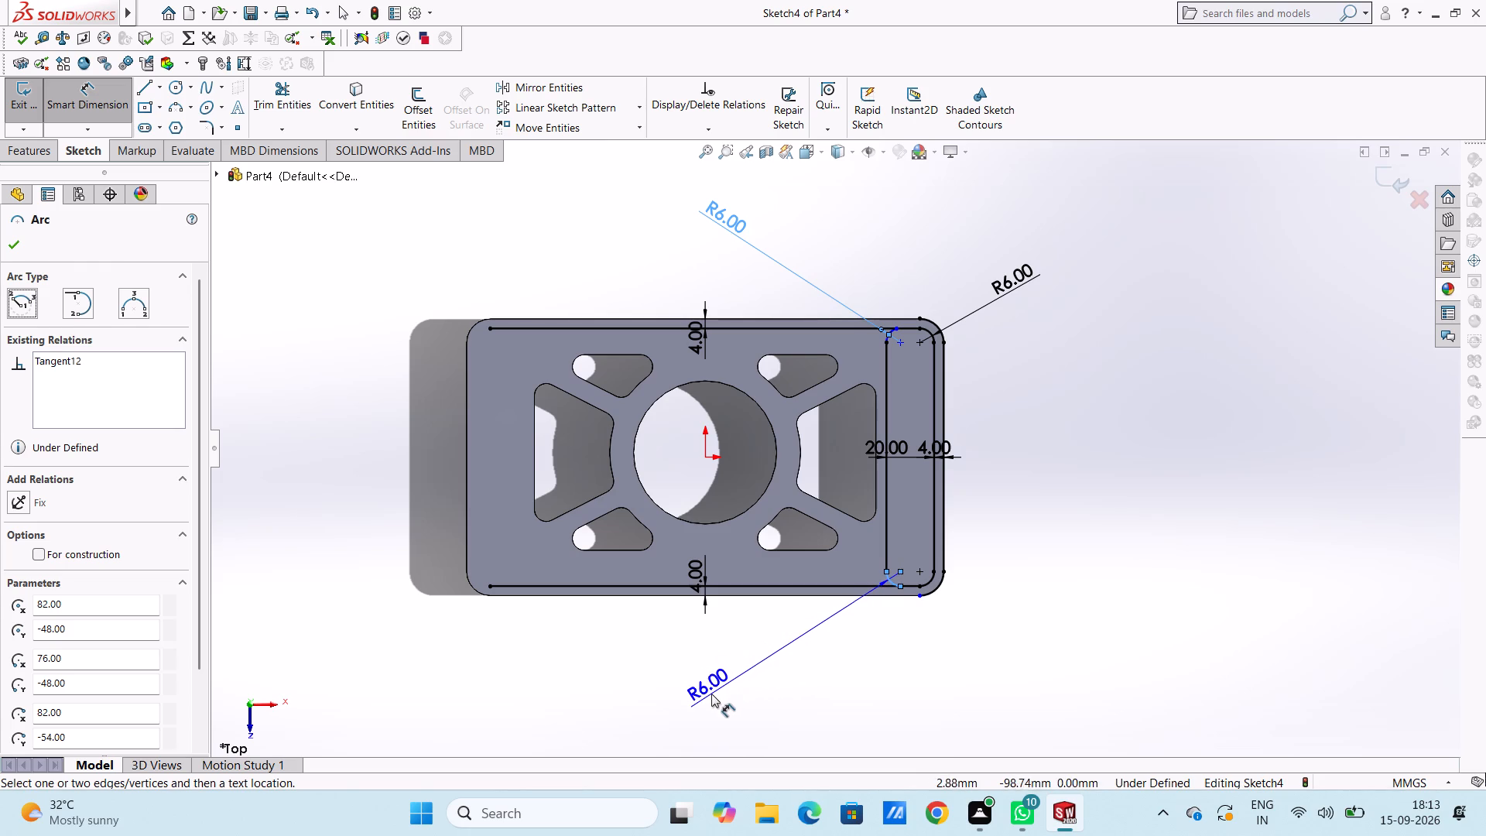
{"action": "left_click", "coordinate": [711, 695]}
{"action": "left_click", "coordinate": [645, 673]}
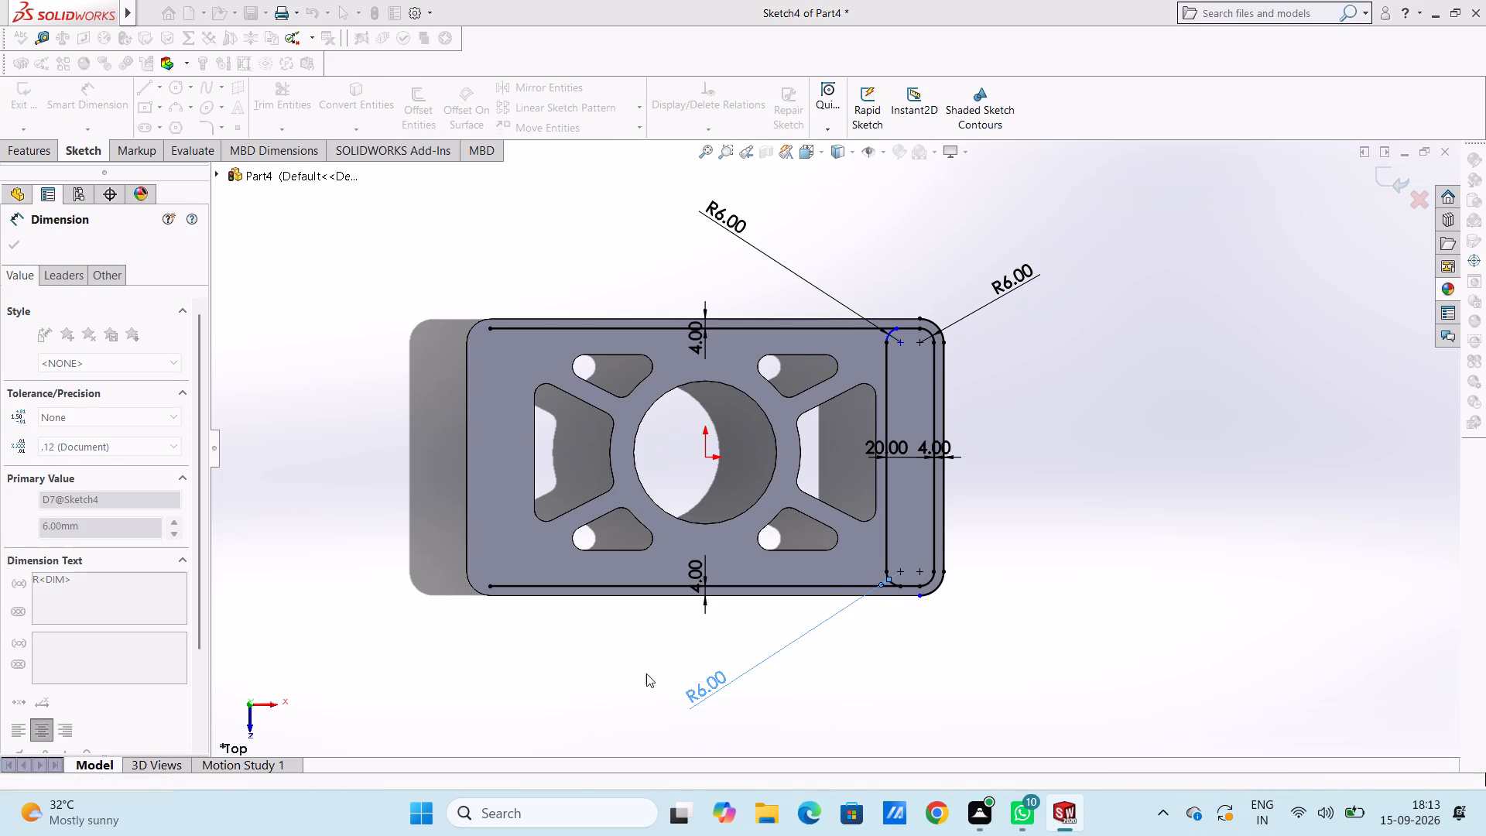
{"action": "key", "text": "Escape"}
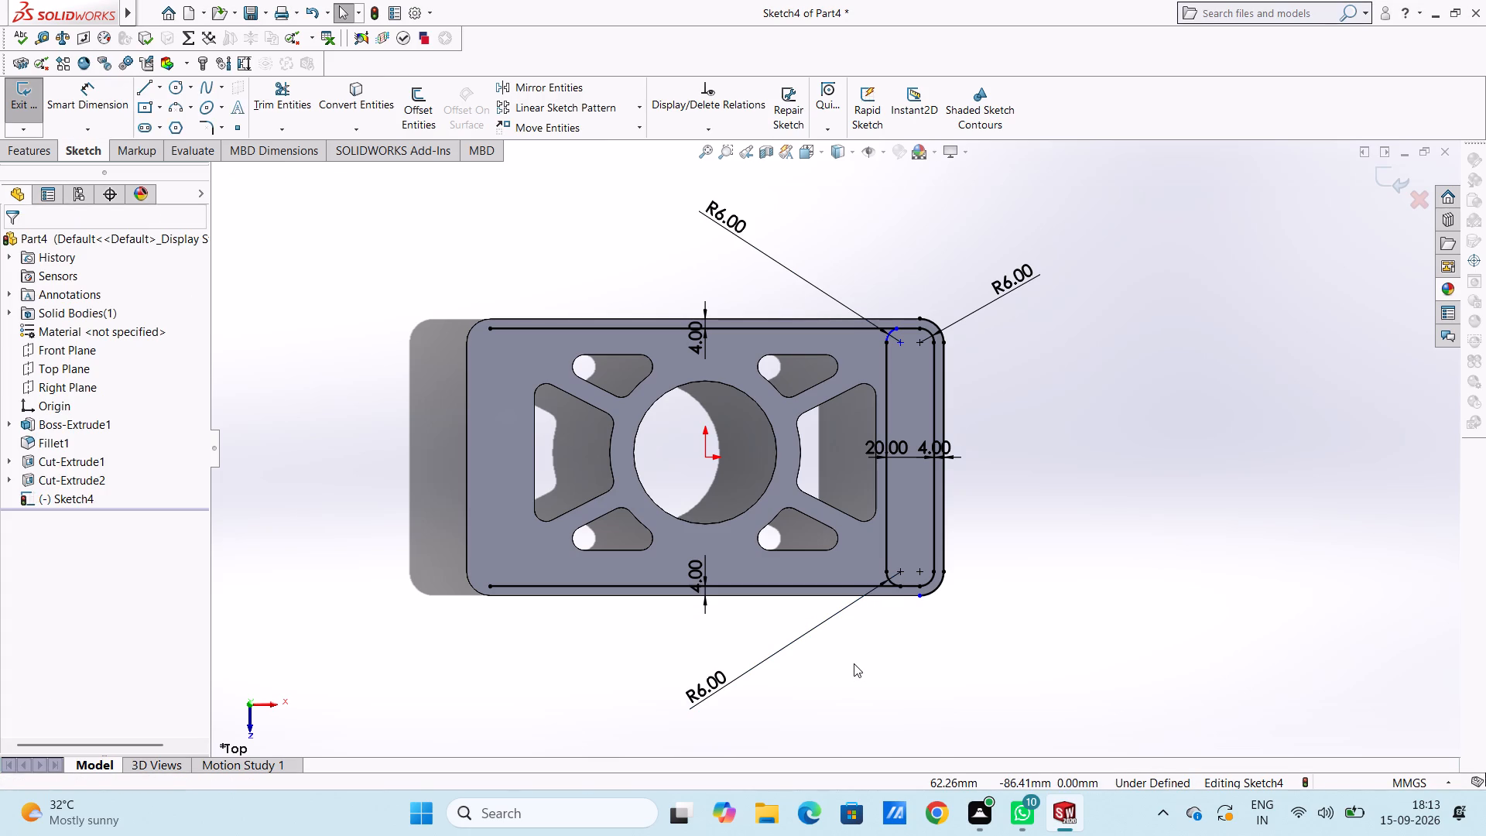
{"action": "key", "text": "Escape"}
Make the pocket's upper-left corner arc tangent to the upper offset line.
{"action": "scroll", "coordinate": [912, 351], "scroll_direction": "down", "scroll_amount": 3}
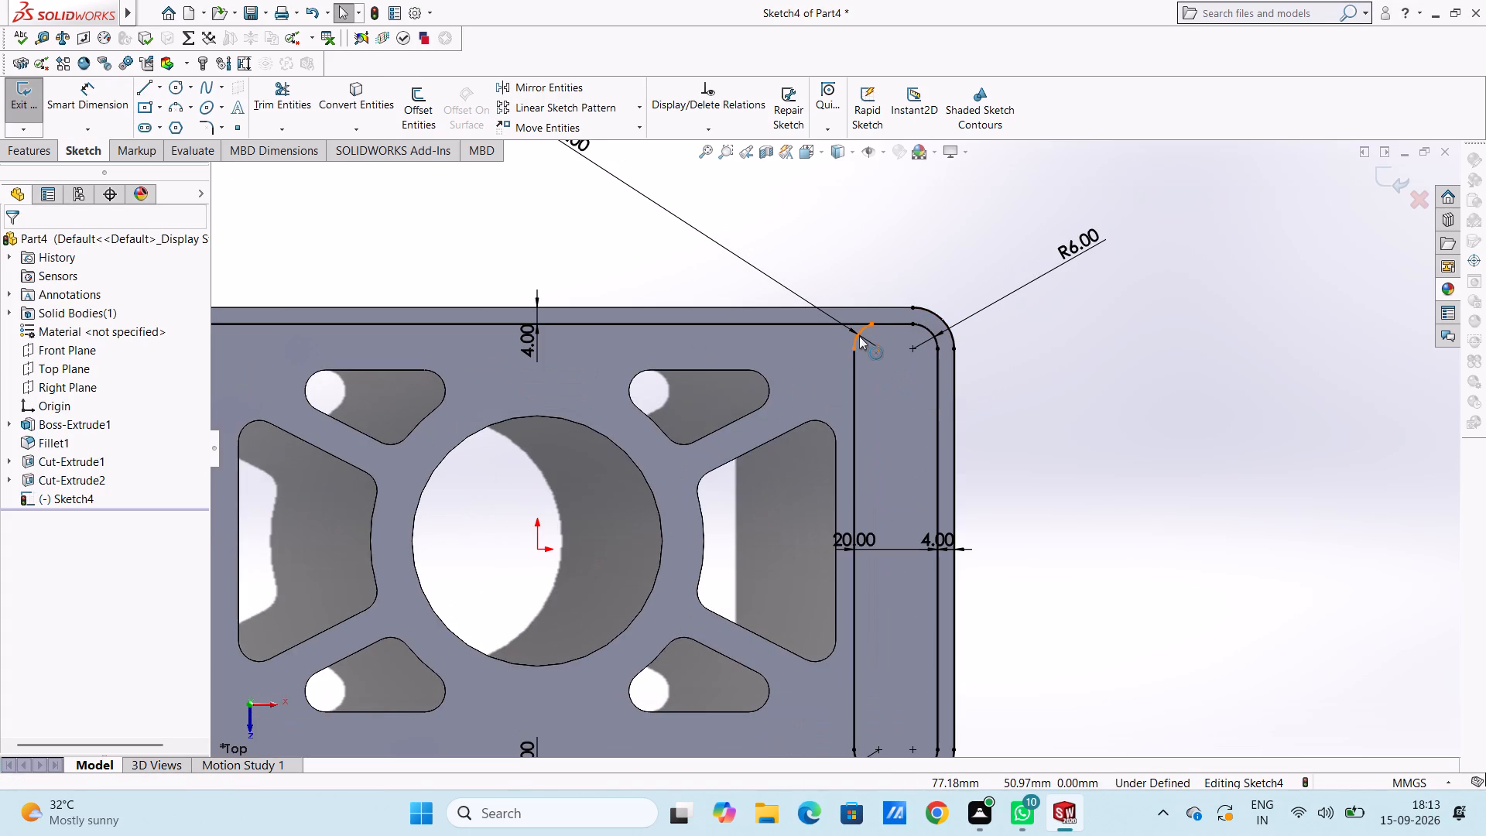
{"action": "left_click", "coordinate": [859, 336]}
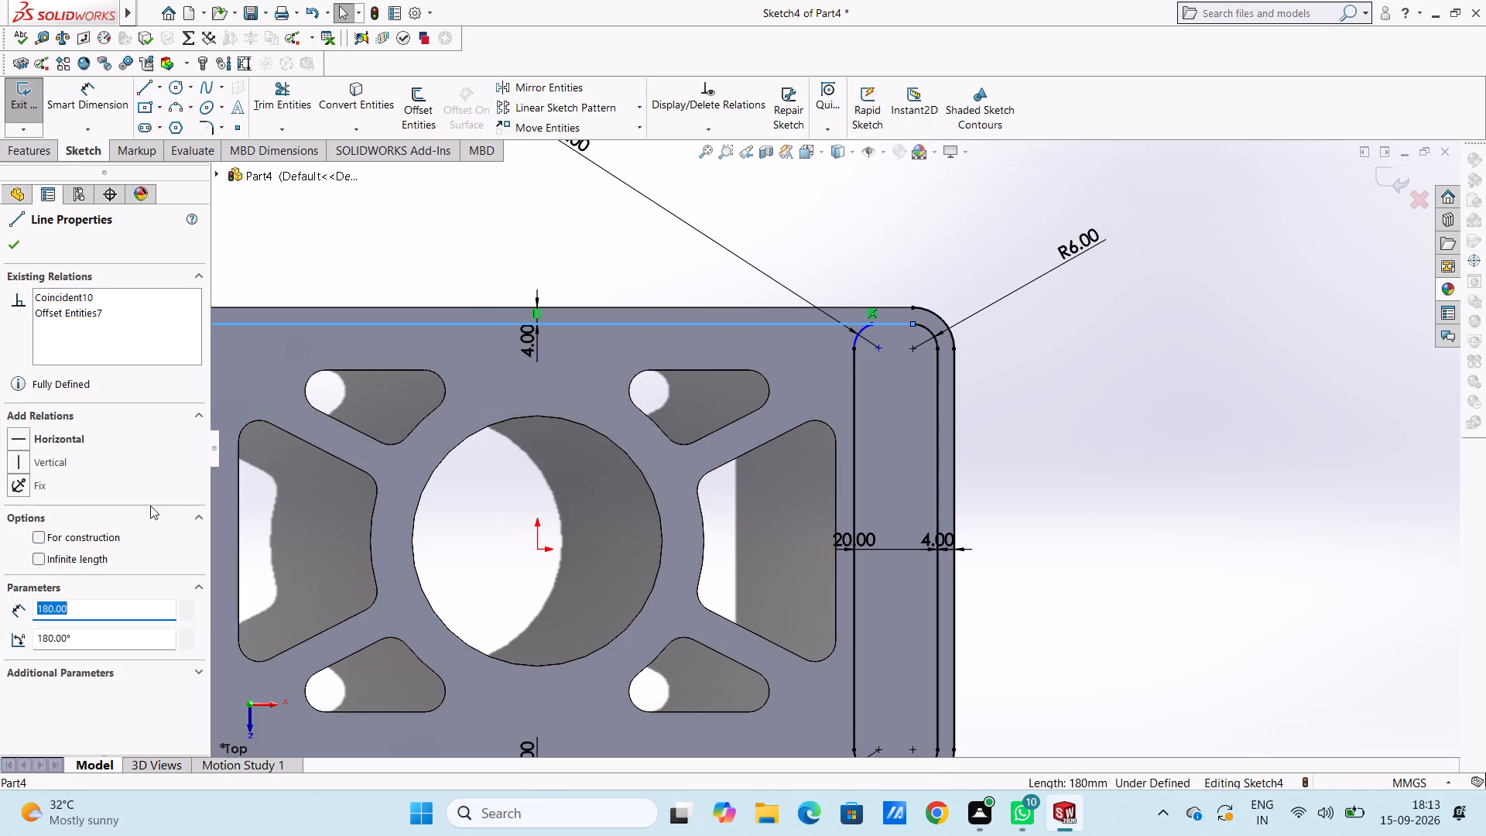
{"action": "key", "text": "Escape"}
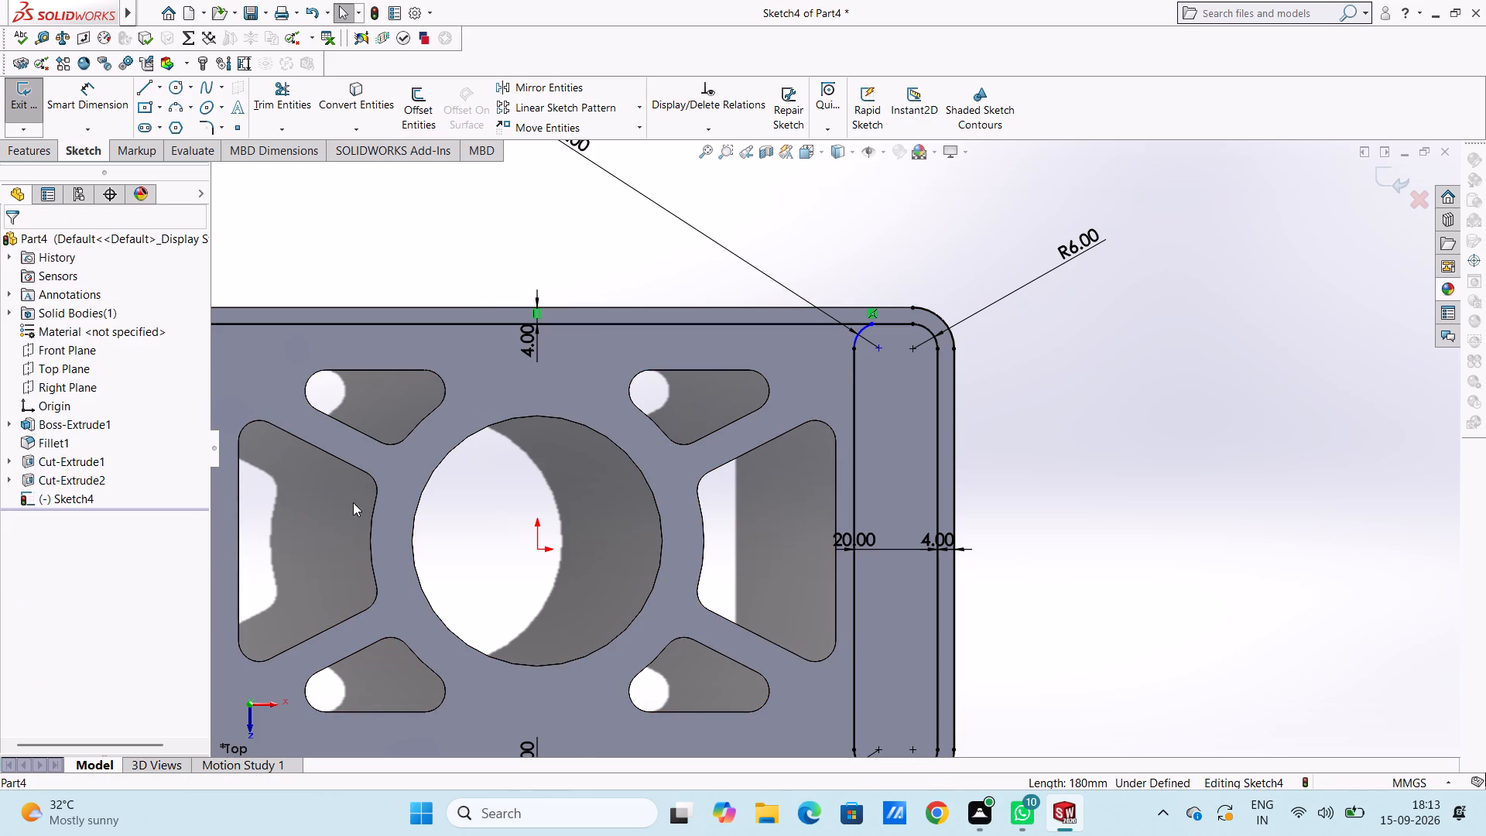
{"action": "left_click", "coordinate": [862, 333]}
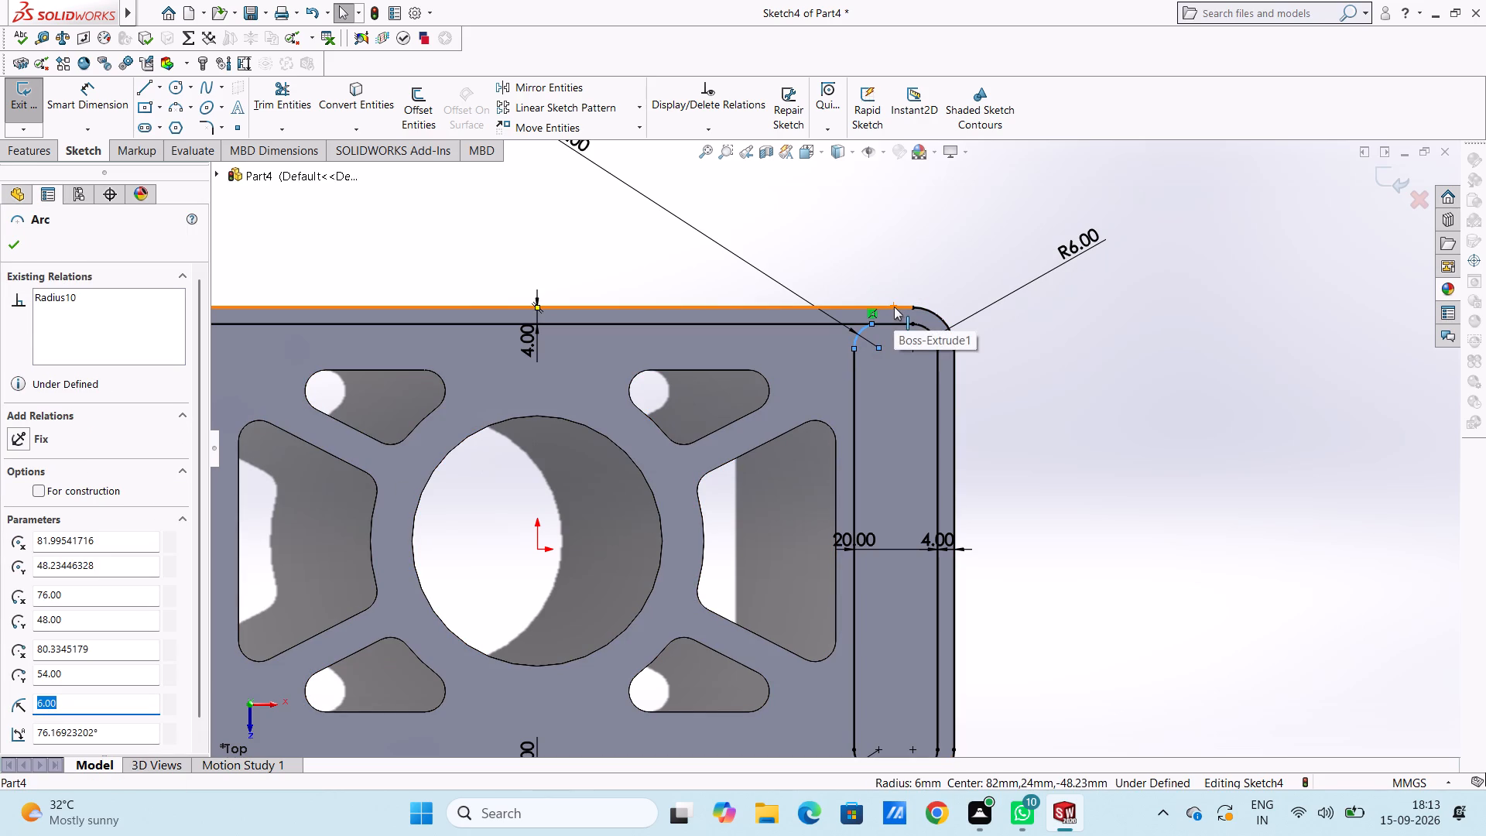
{"action": "left_click", "coordinate": [890, 324], "text": "ctrl"}
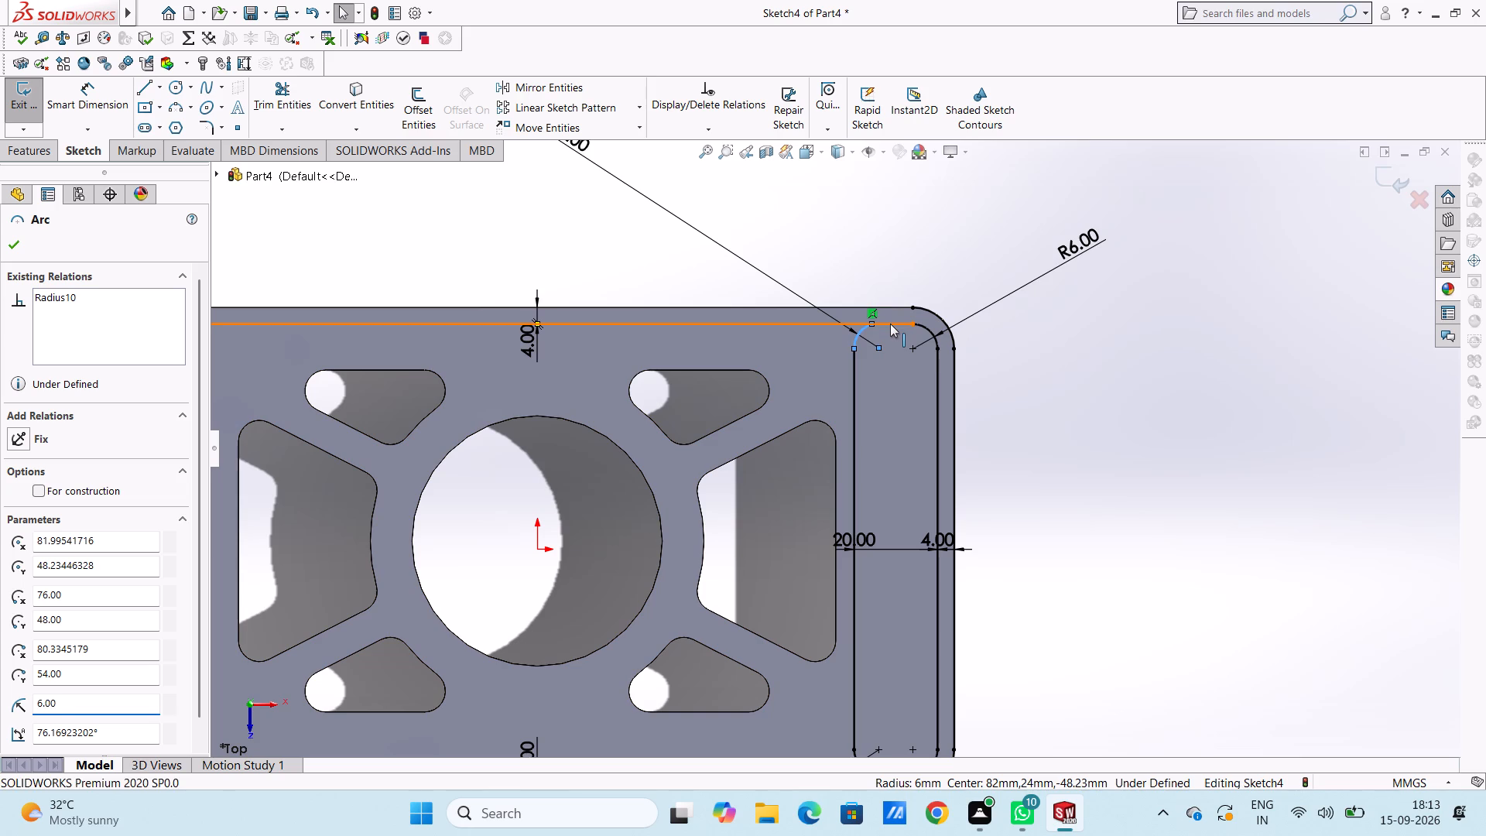
{"action": "left_click", "coordinate": [20, 514]}
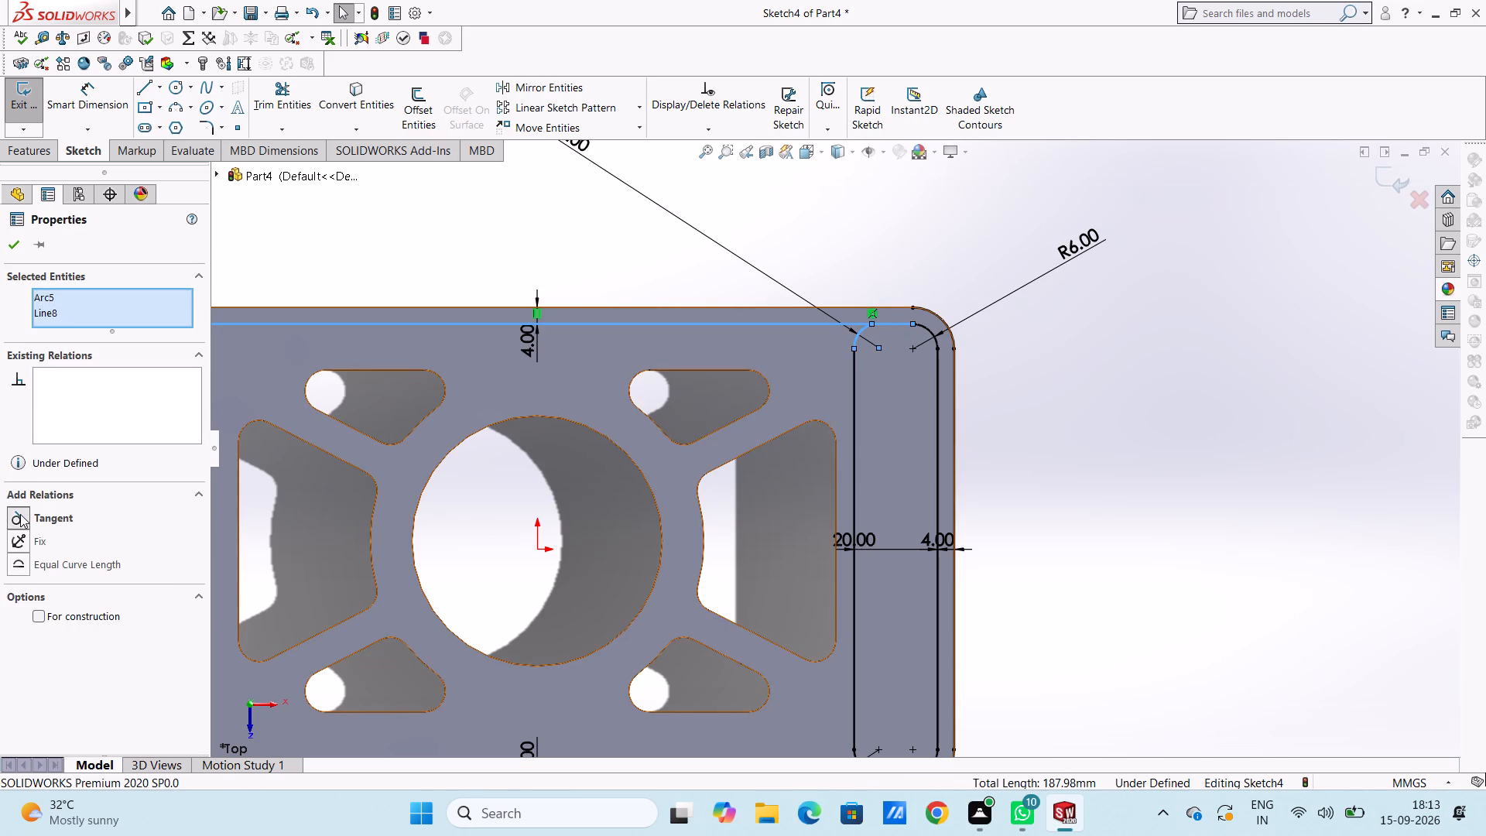
{"action": "left_click", "coordinate": [348, 276]}
Trim away the upper and lower offset lines where they extend left beyond the pocket's corner arcs.
{"action": "scroll", "coordinate": [382, 413], "scroll_direction": "down", "scroll_amount": 2}
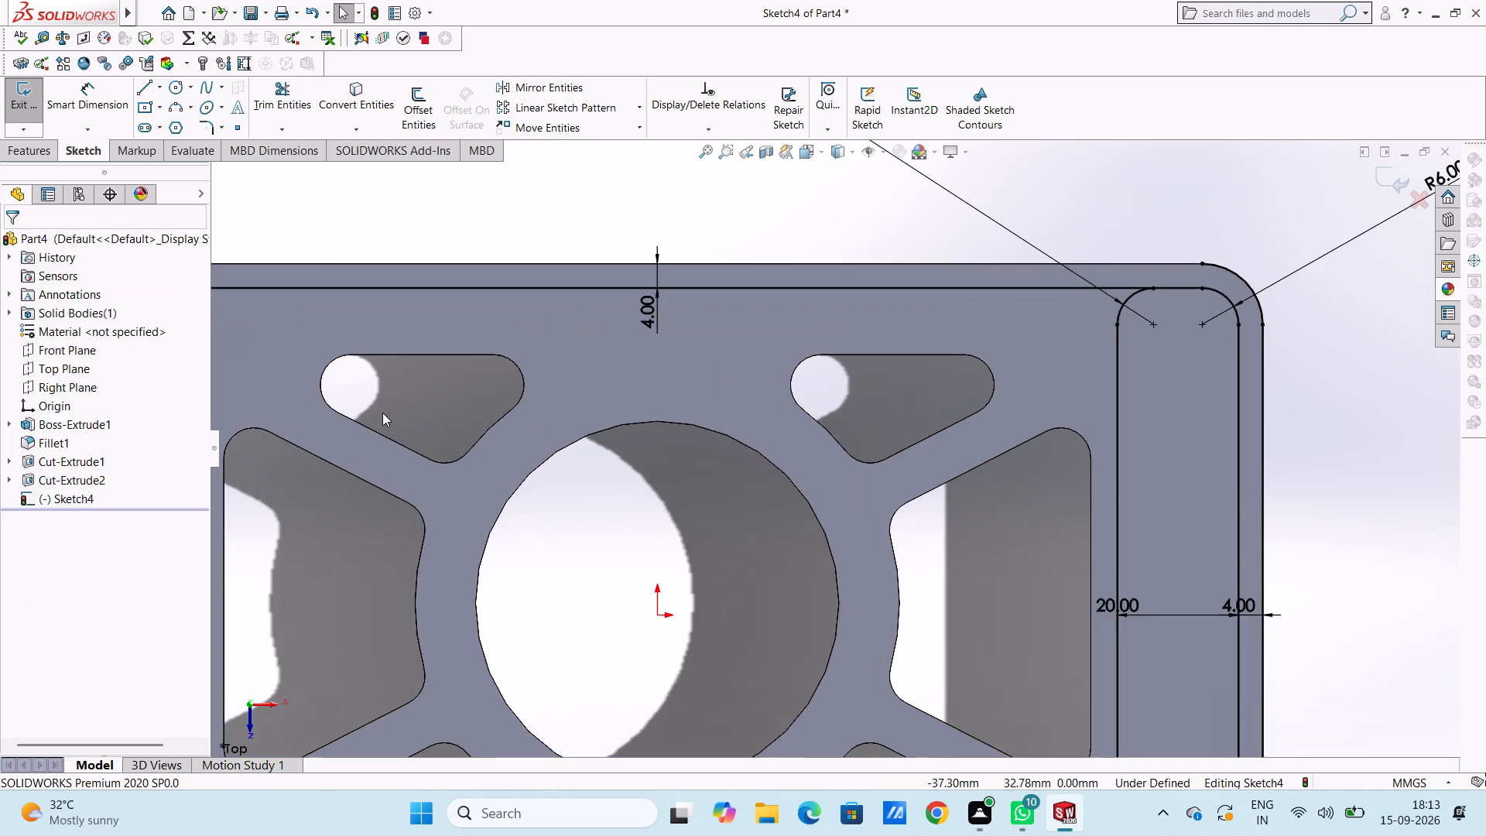
{"action": "scroll", "coordinate": [382, 413], "scroll_direction": "up", "scroll_amount": 4}
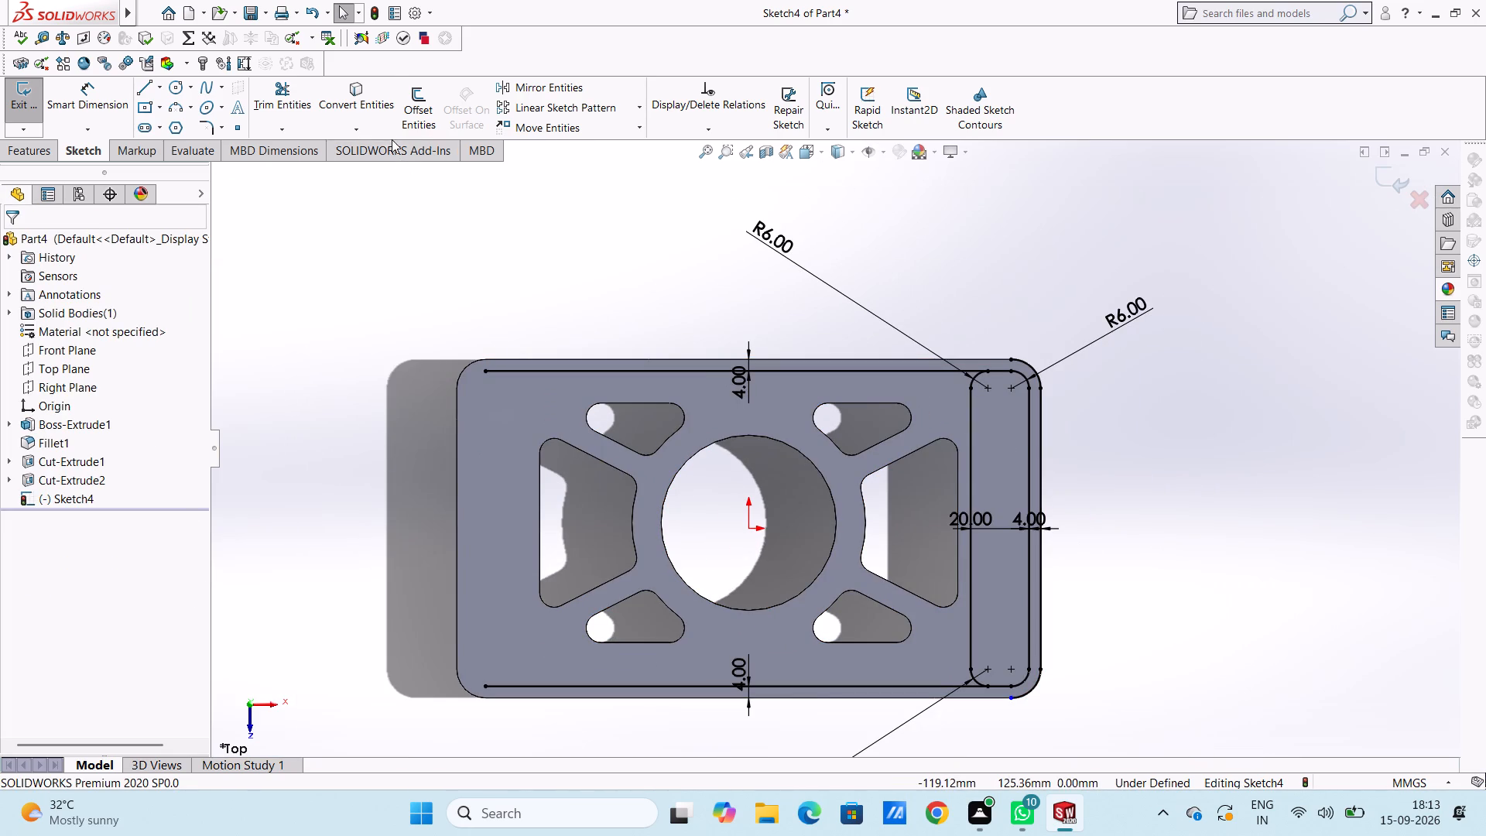
{"action": "left_click", "coordinate": [265, 90]}
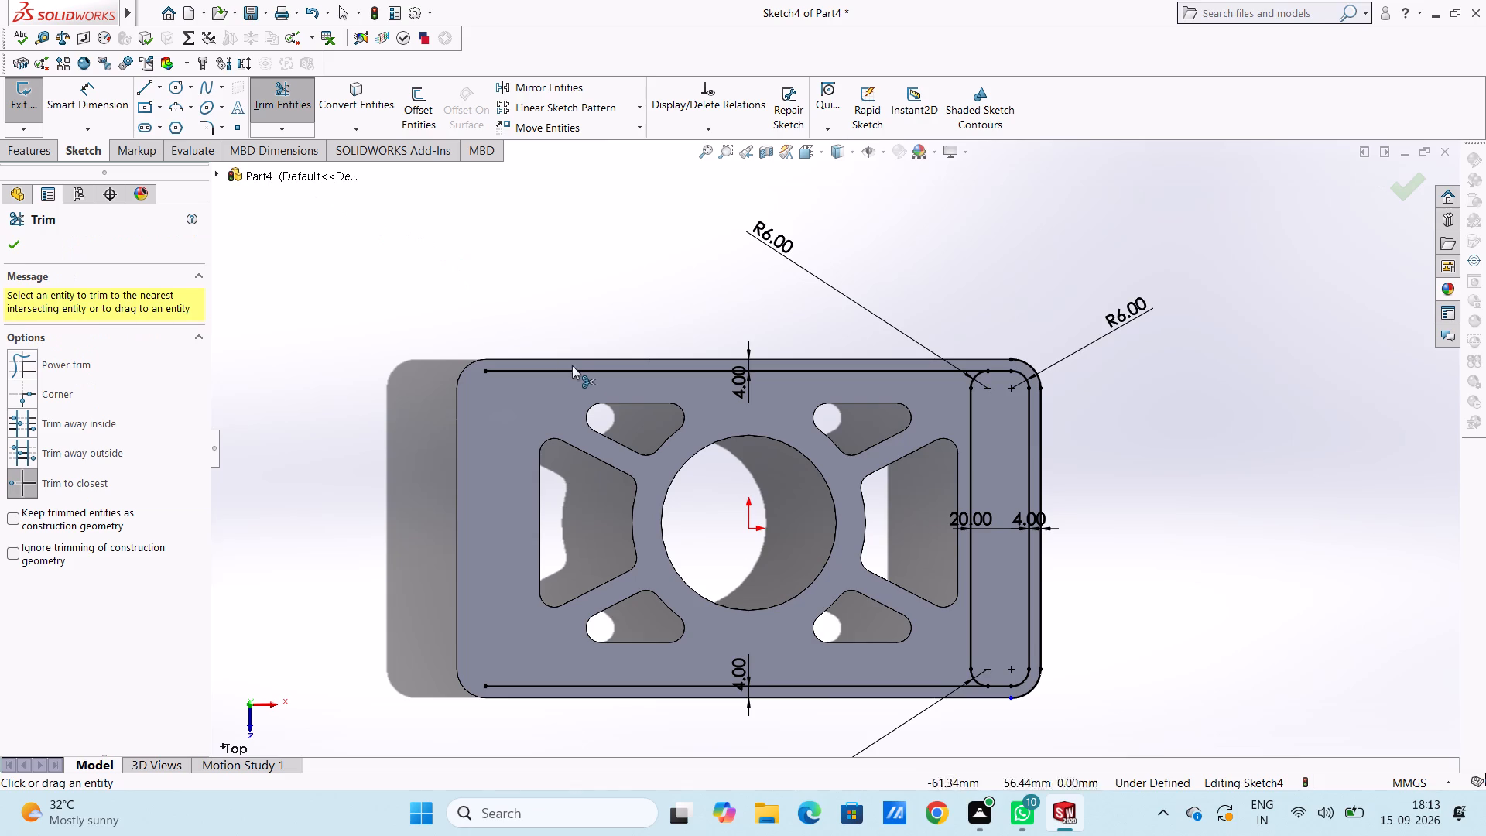
{"action": "left_click", "coordinate": [577, 370]}
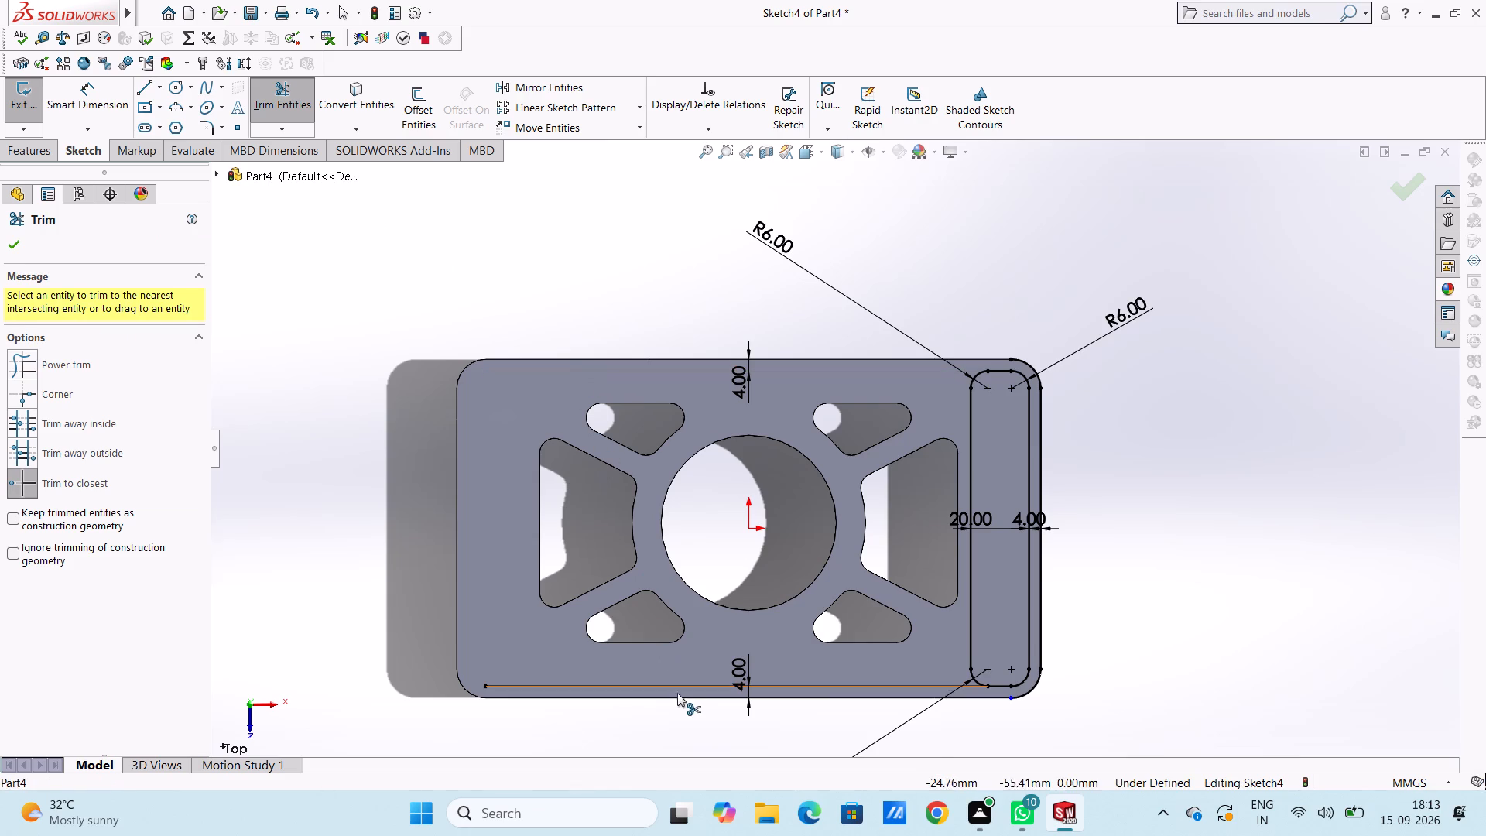
{"action": "left_click", "coordinate": [679, 687]}
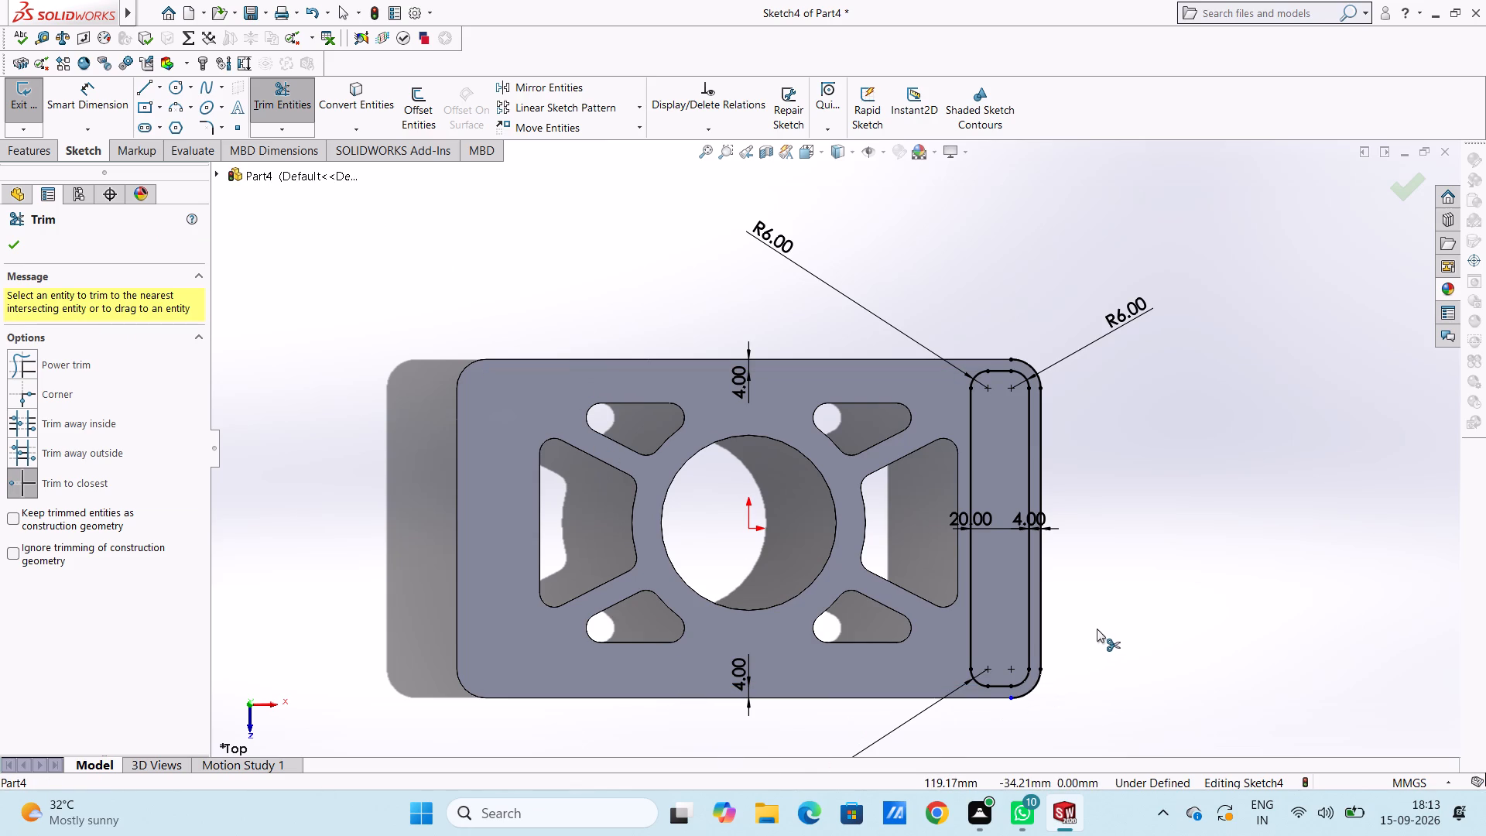
Trim away the sketch line and two corner arcs lying on the base's outer right edge, leaving only the pocket outline.
{"action": "left_click", "coordinate": [1045, 594]}
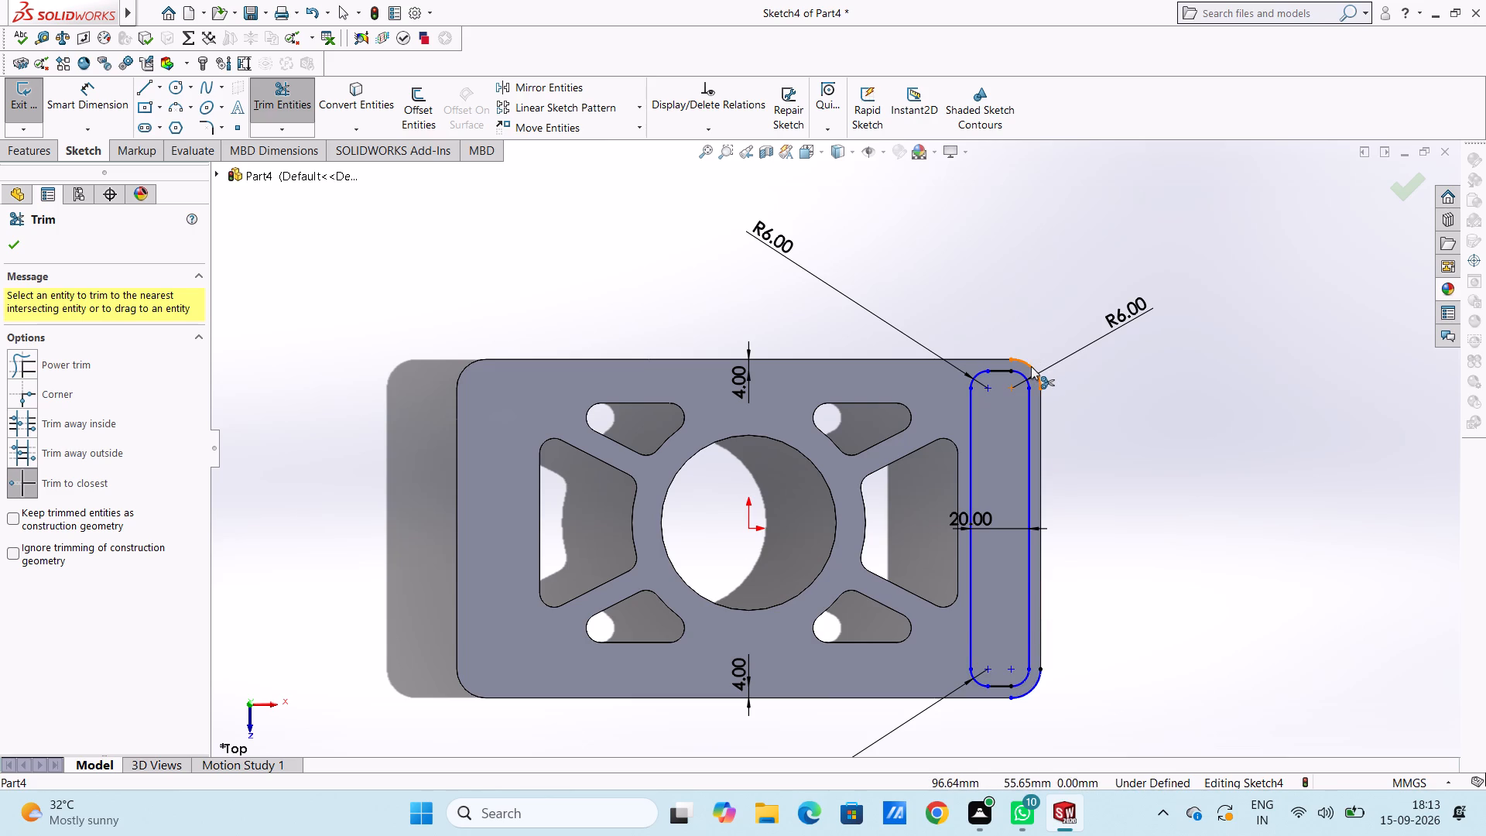
{"action": "left_click", "coordinate": [1031, 366]}
{"action": "left_click", "coordinate": [1031, 691]}
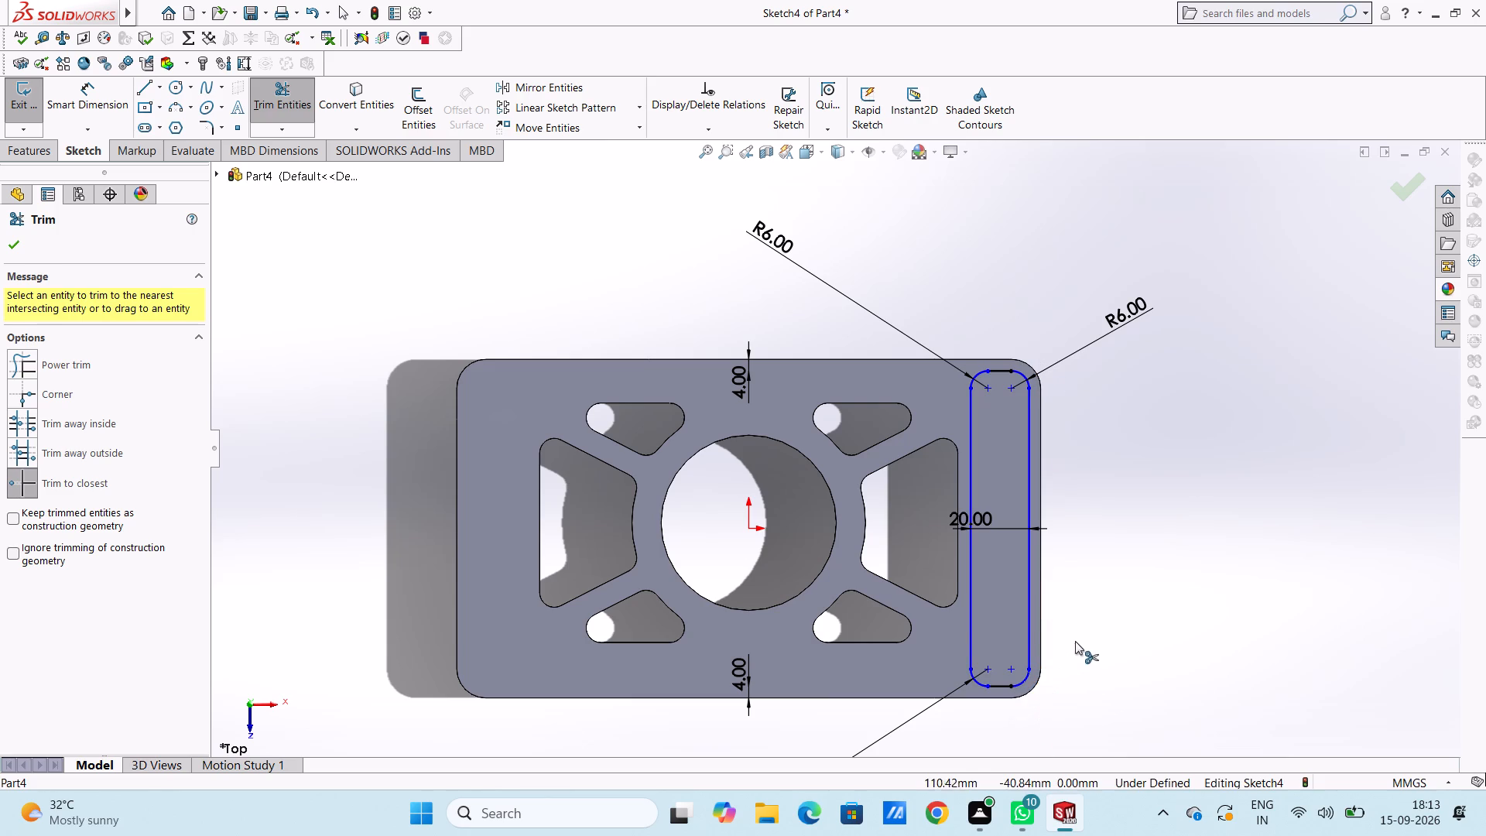
{"action": "key", "text": "Escape"}
{"action": "key", "text": "Escape"}
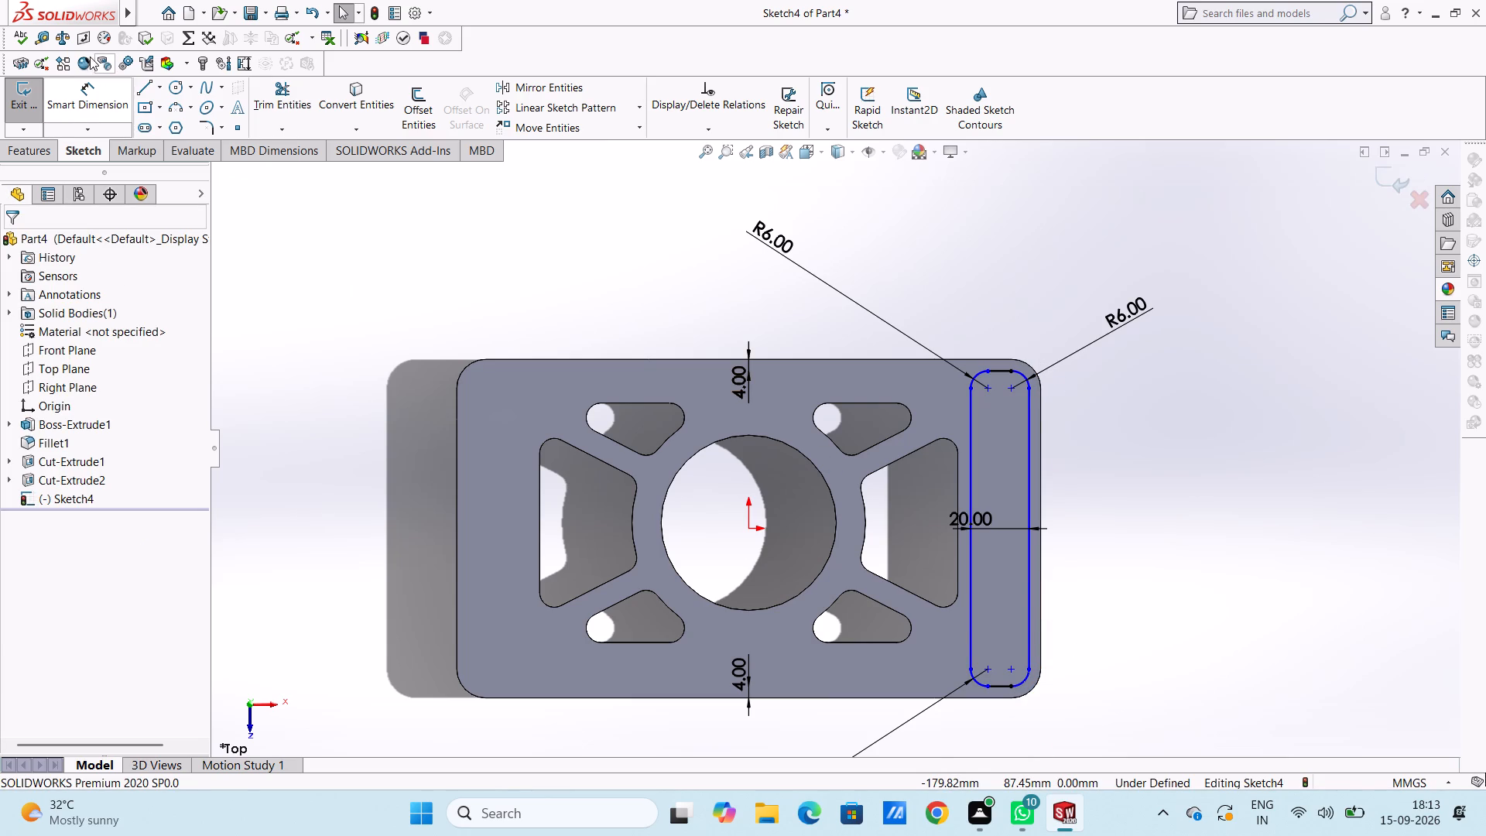
Dimension the length of the straight outer vertical line of the pocket outline near the base's right edge.
{"action": "left_click", "coordinate": [91, 98]}
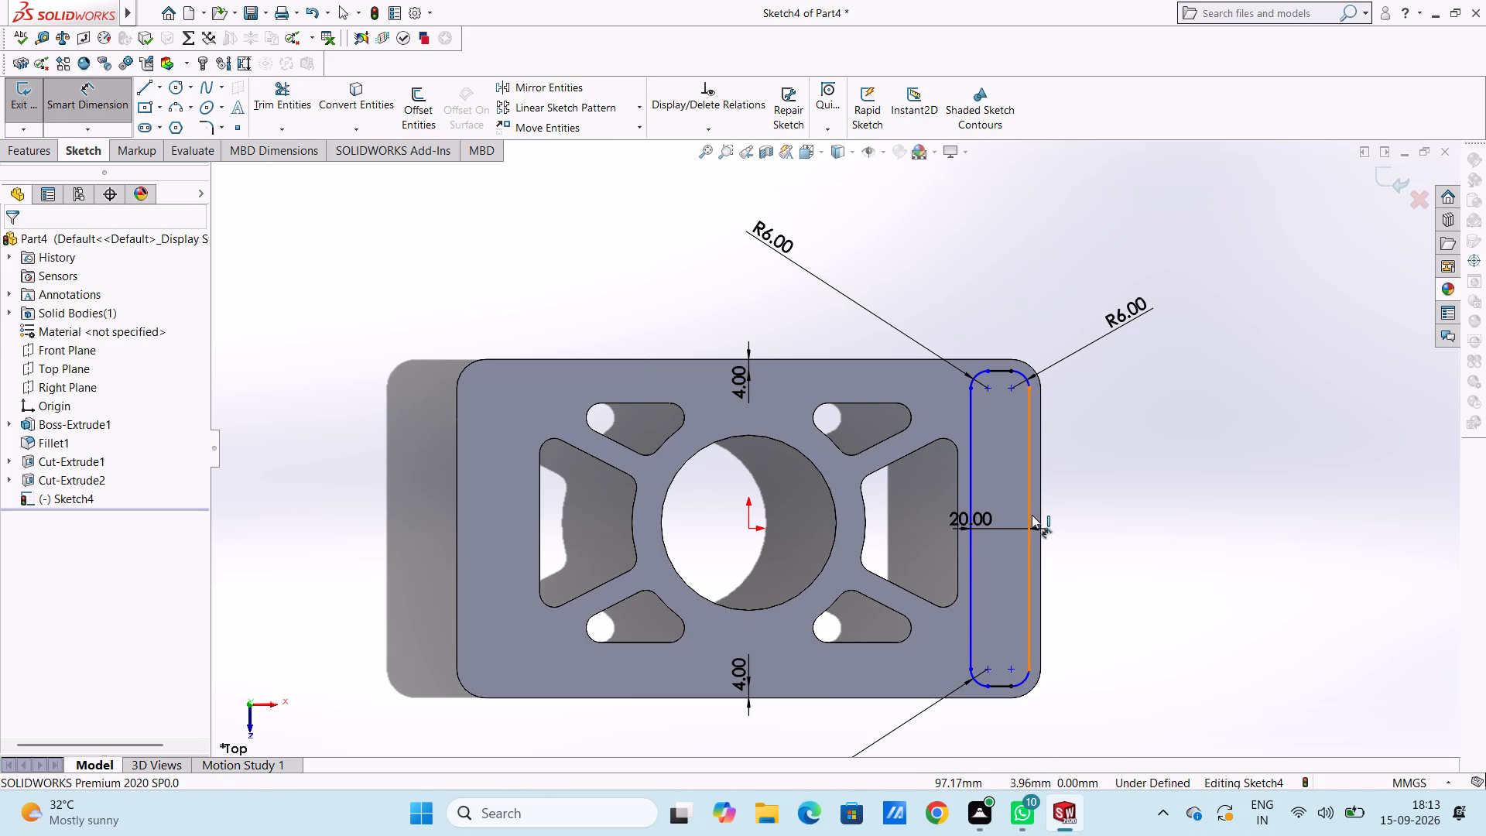
{"action": "left_click", "coordinate": [1032, 515]}
{"action": "left_click", "coordinate": [1153, 502]}
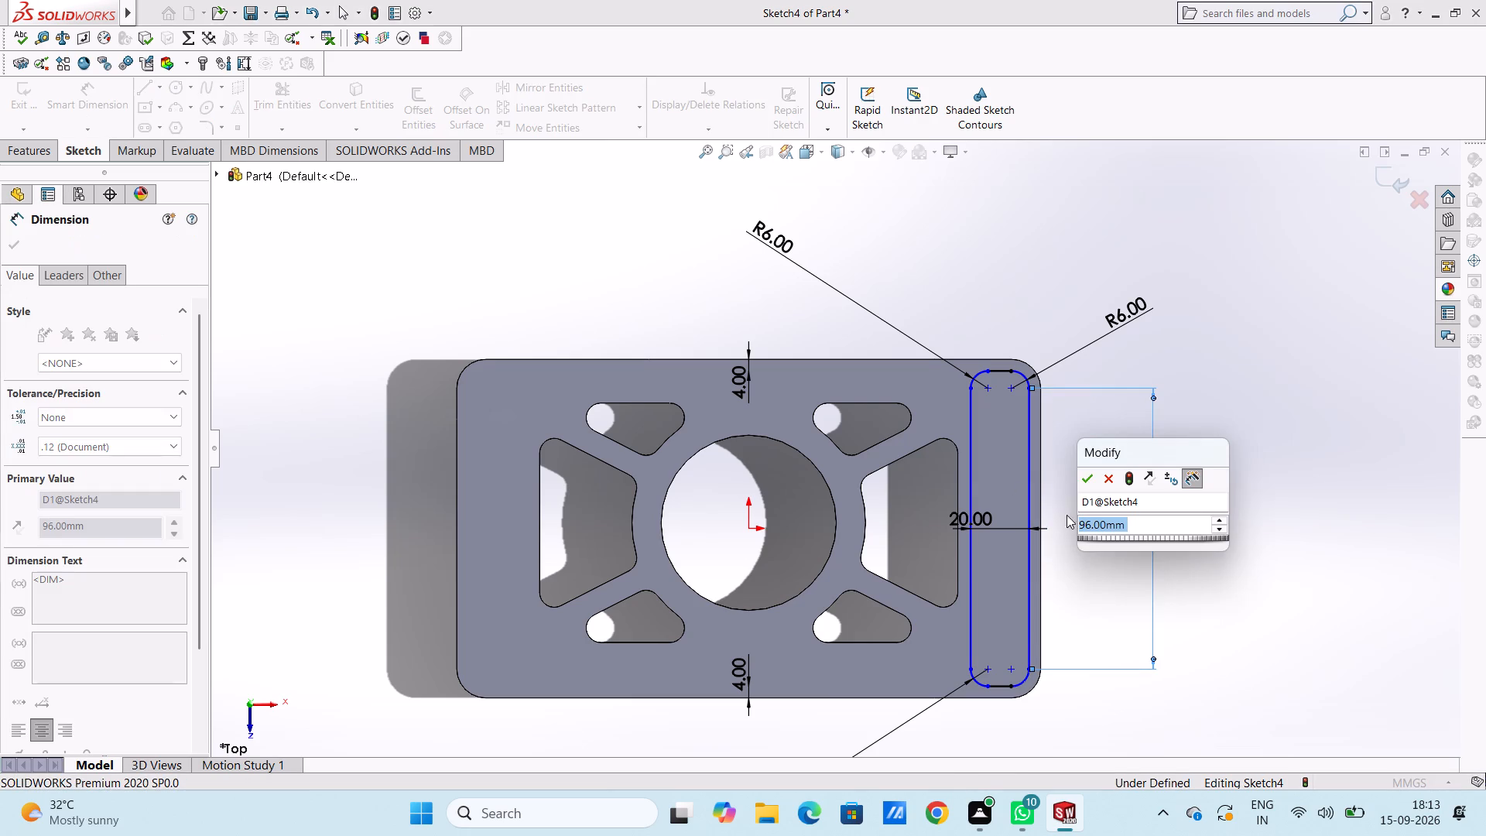
{"action": "left_click", "coordinate": [1087, 476]}
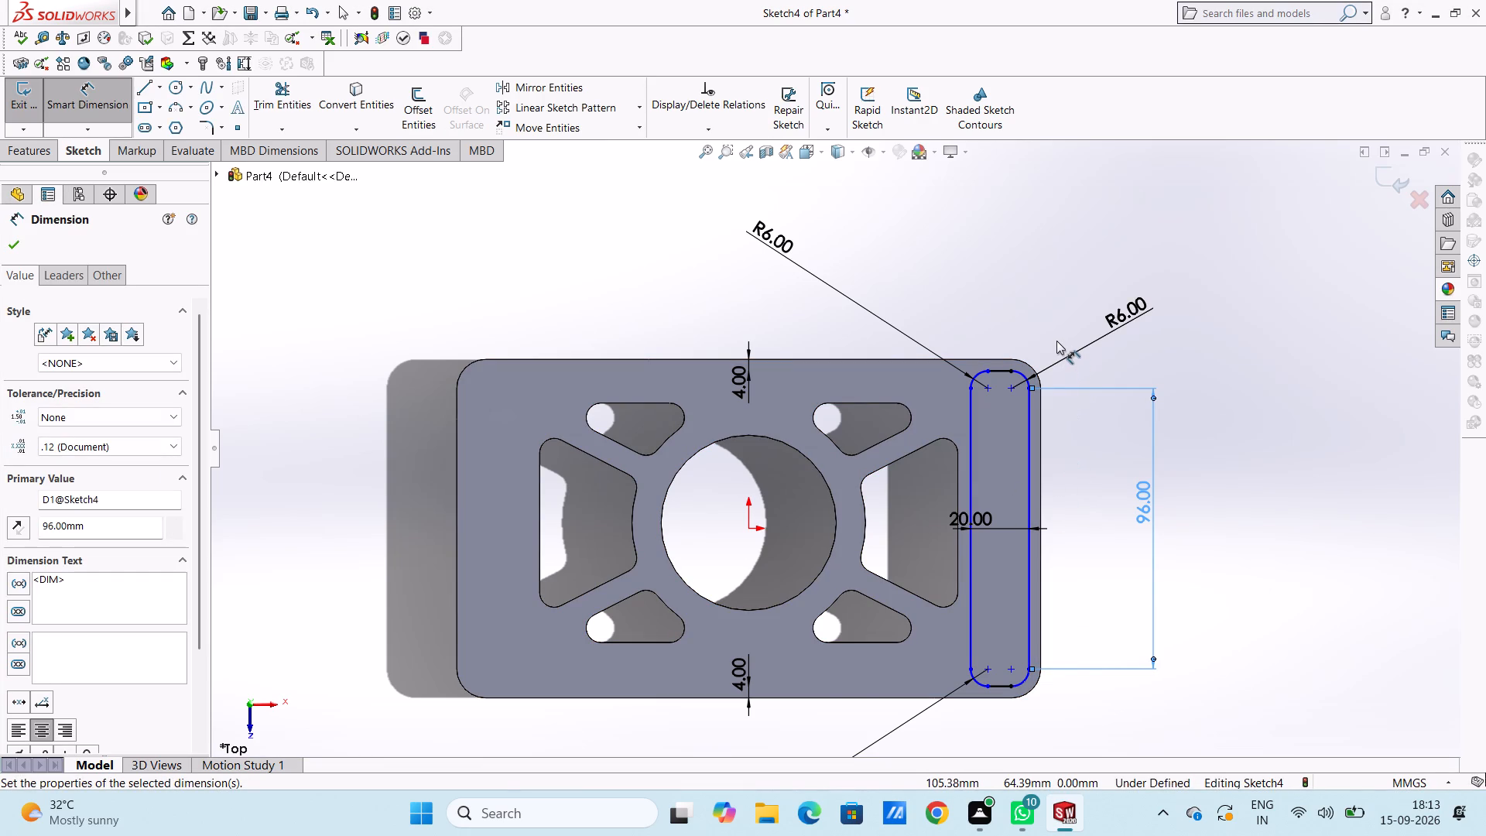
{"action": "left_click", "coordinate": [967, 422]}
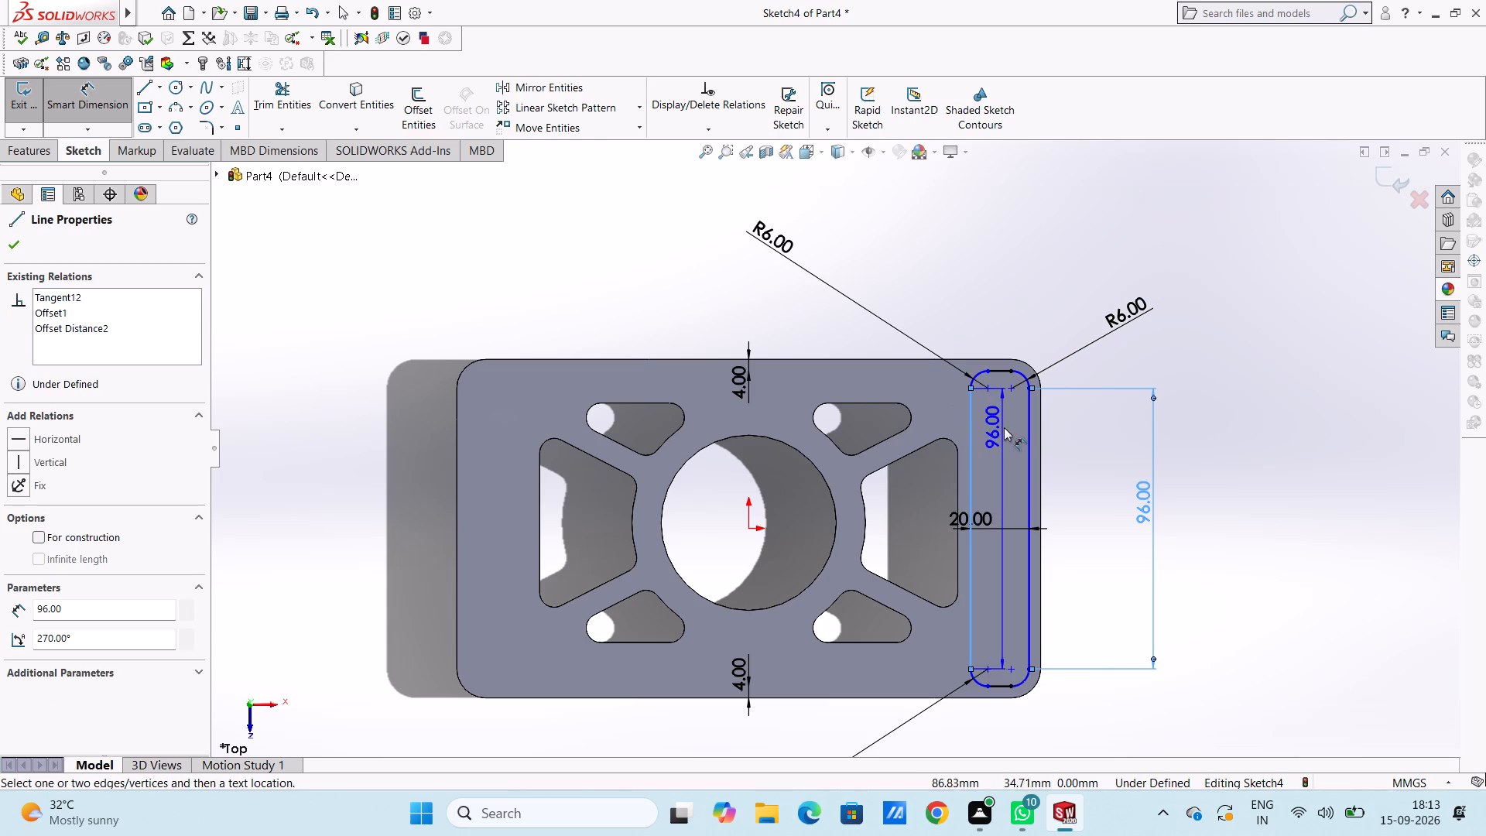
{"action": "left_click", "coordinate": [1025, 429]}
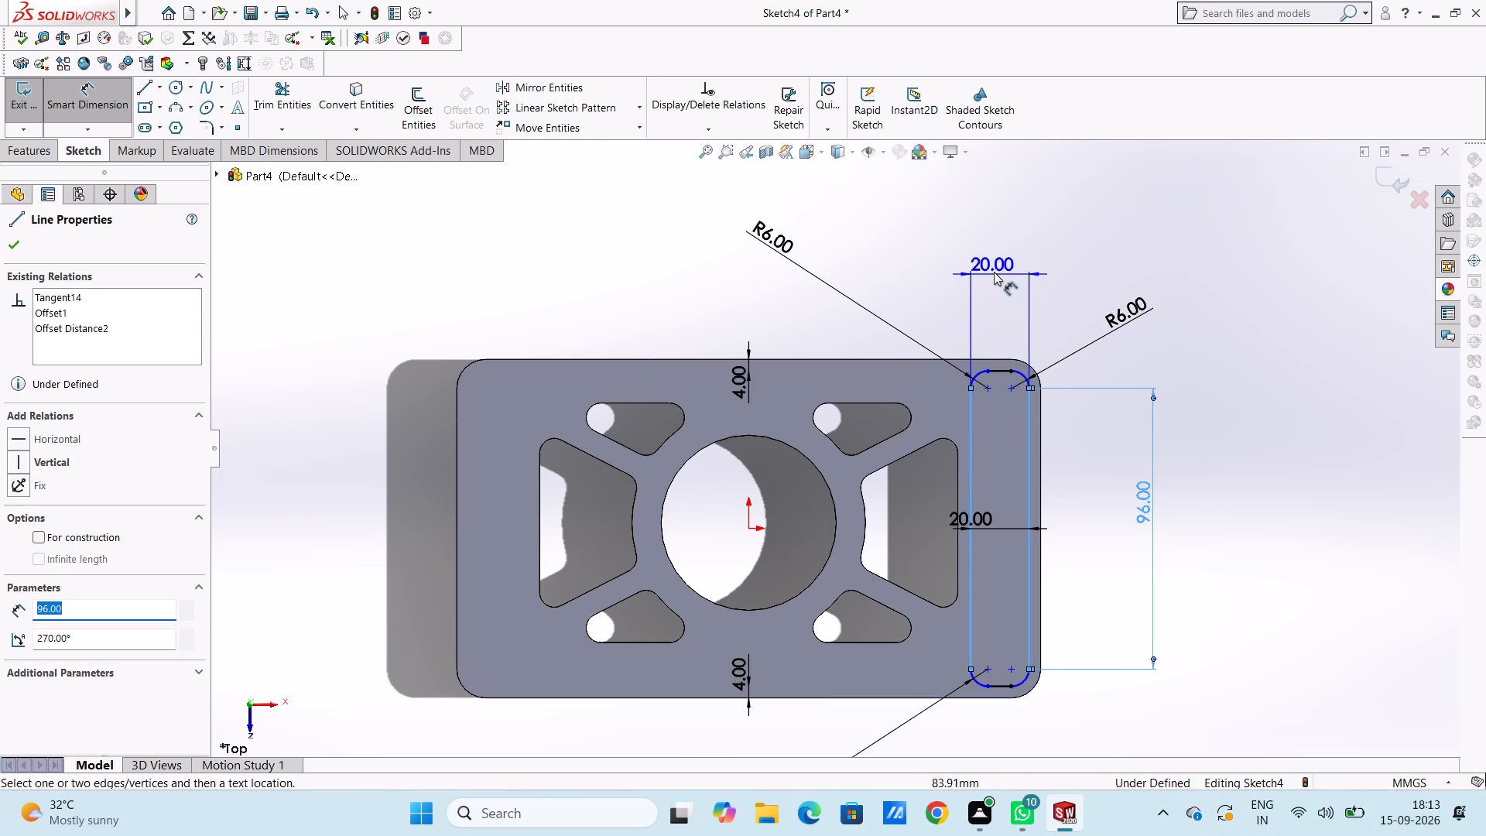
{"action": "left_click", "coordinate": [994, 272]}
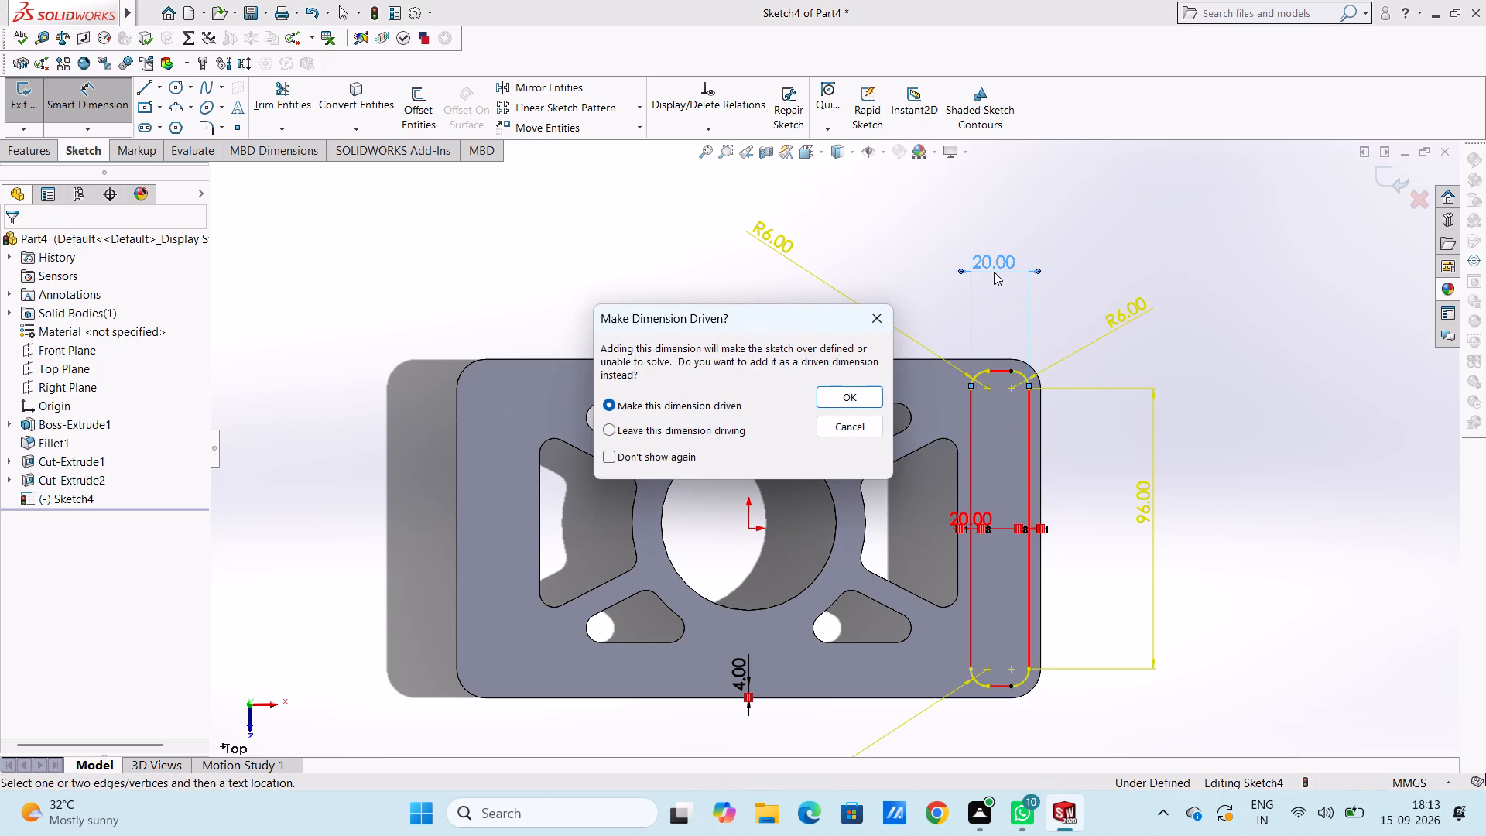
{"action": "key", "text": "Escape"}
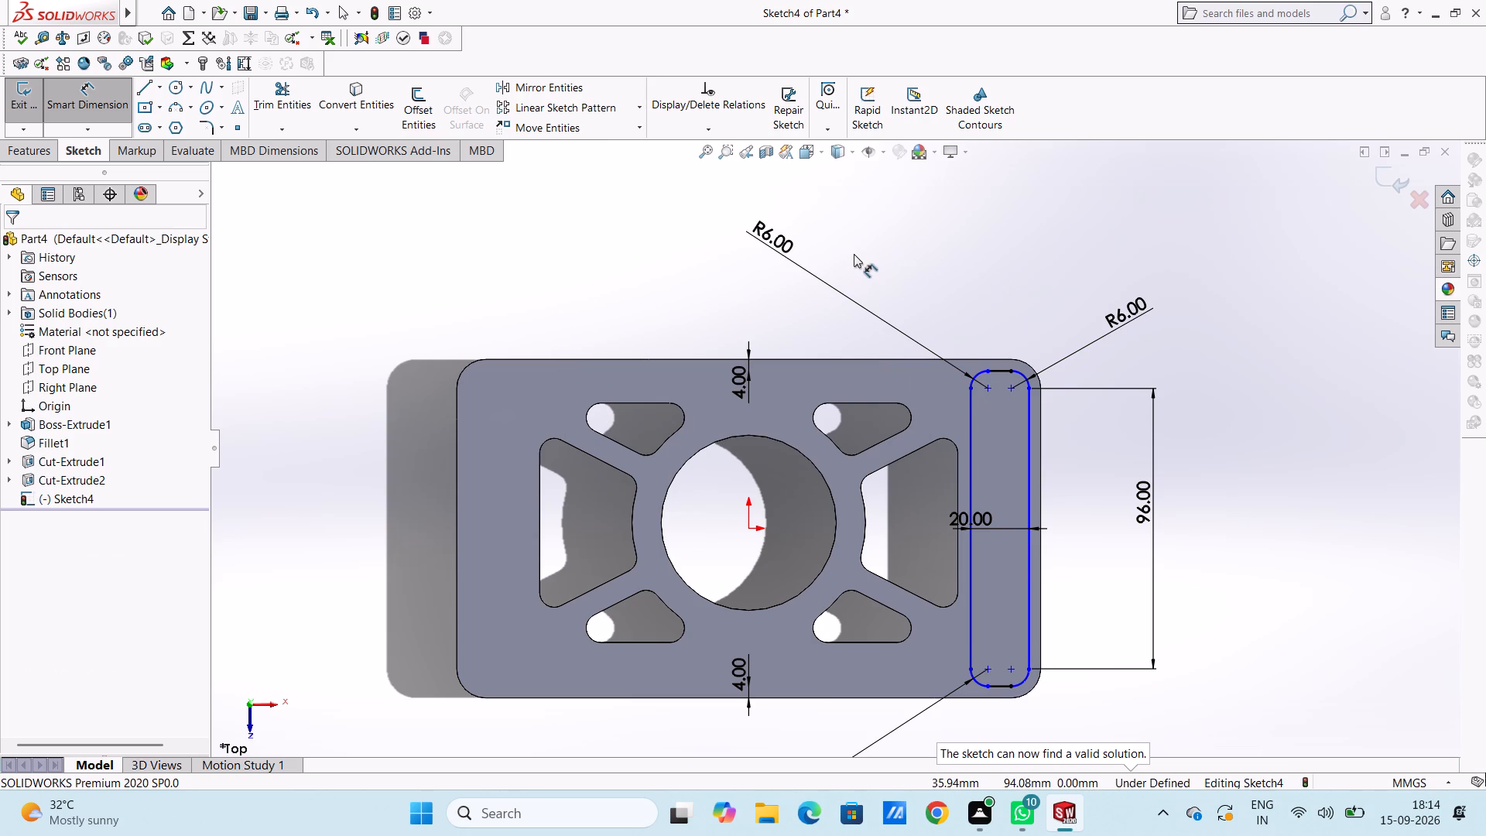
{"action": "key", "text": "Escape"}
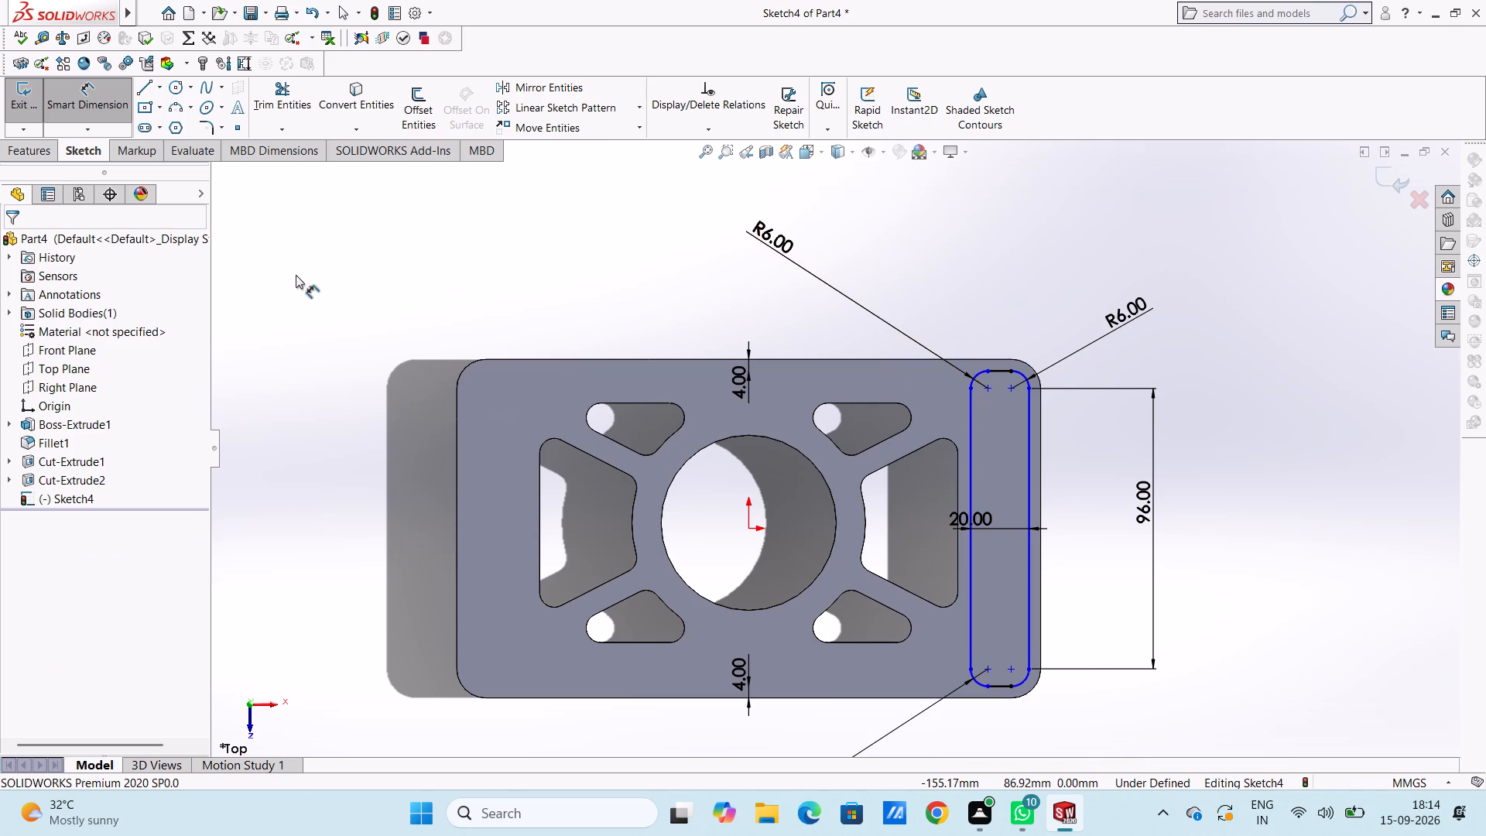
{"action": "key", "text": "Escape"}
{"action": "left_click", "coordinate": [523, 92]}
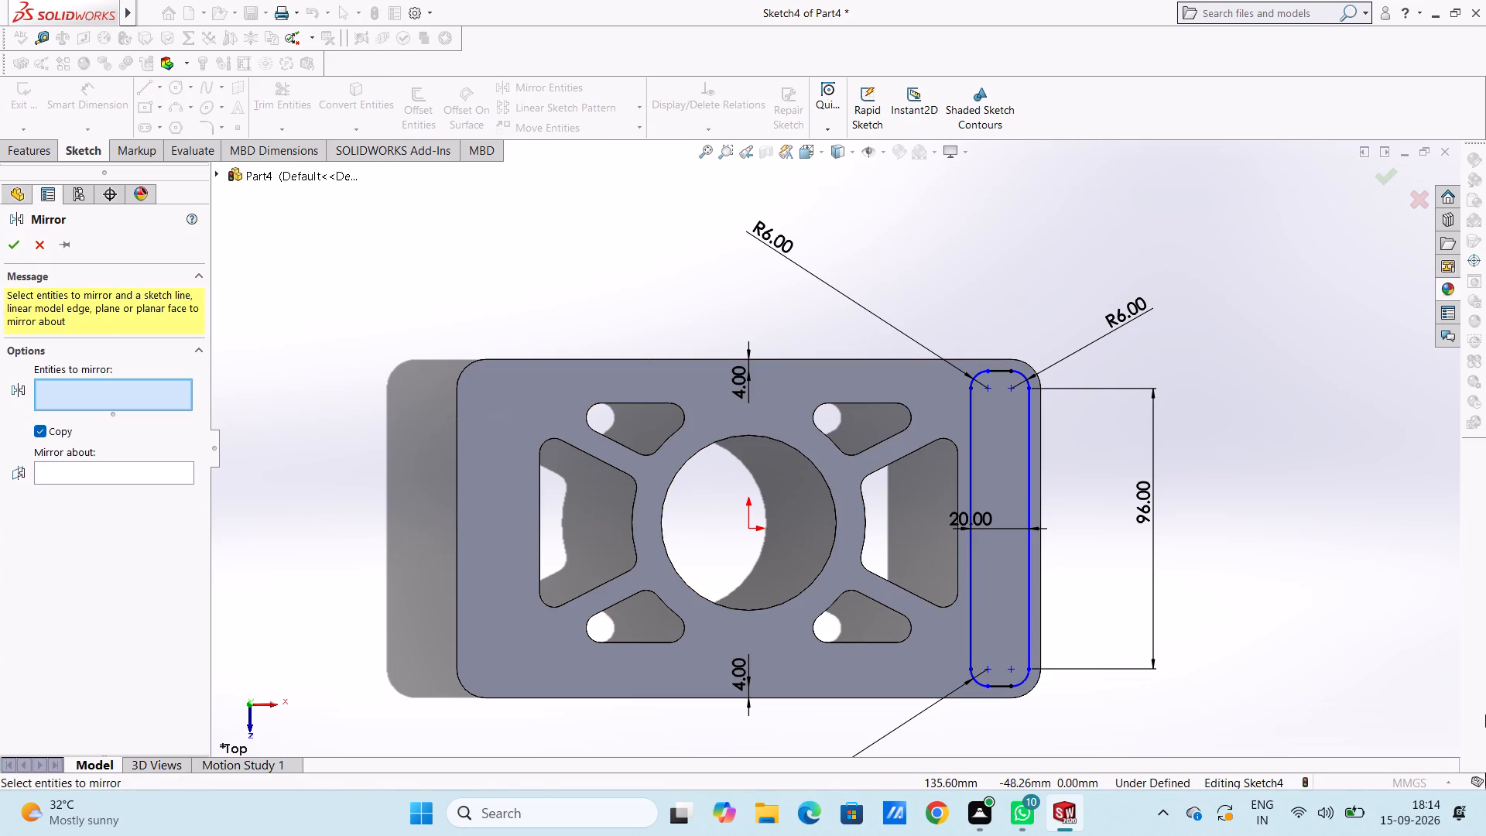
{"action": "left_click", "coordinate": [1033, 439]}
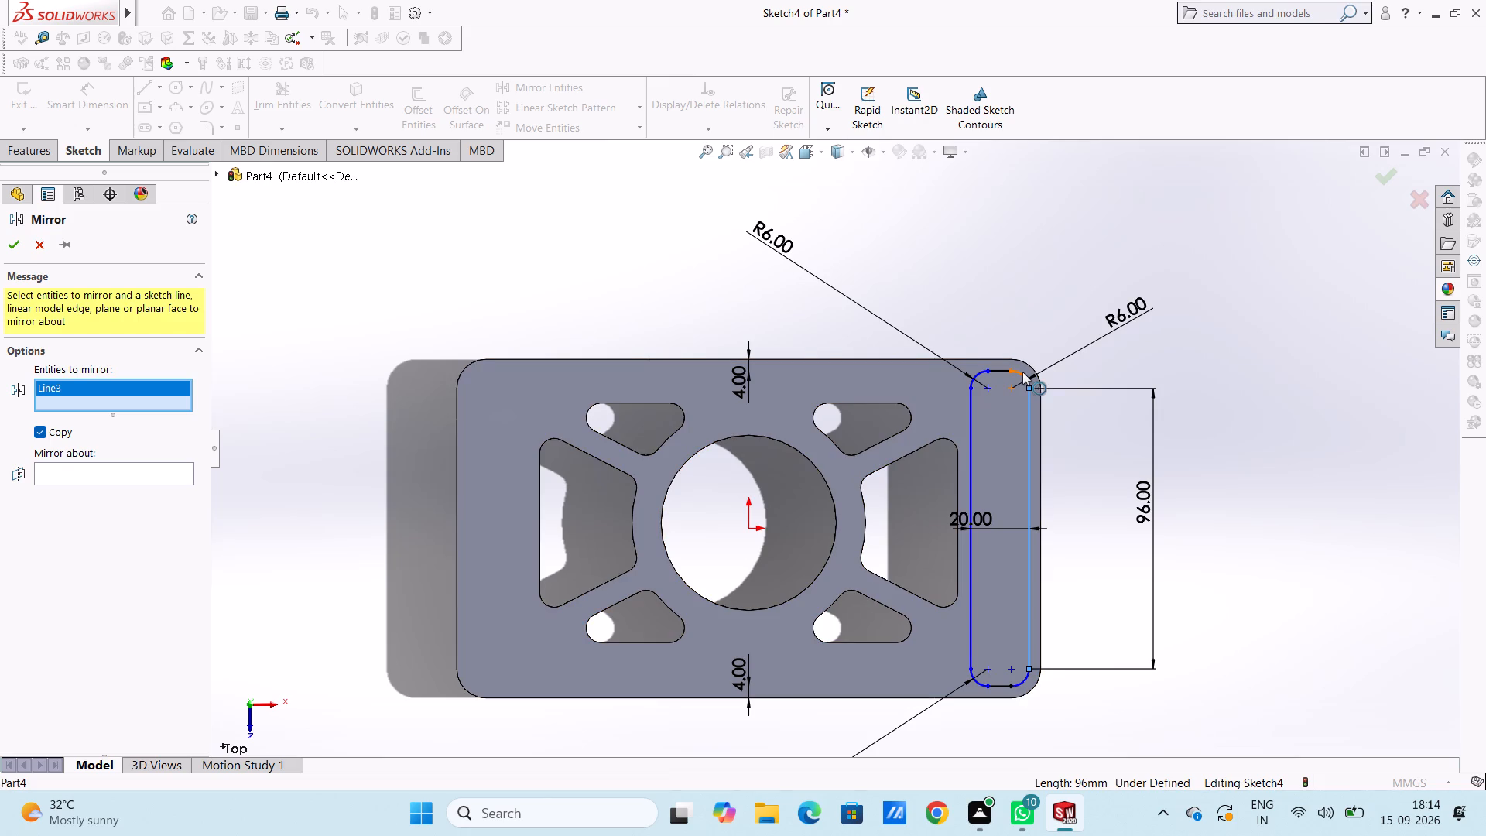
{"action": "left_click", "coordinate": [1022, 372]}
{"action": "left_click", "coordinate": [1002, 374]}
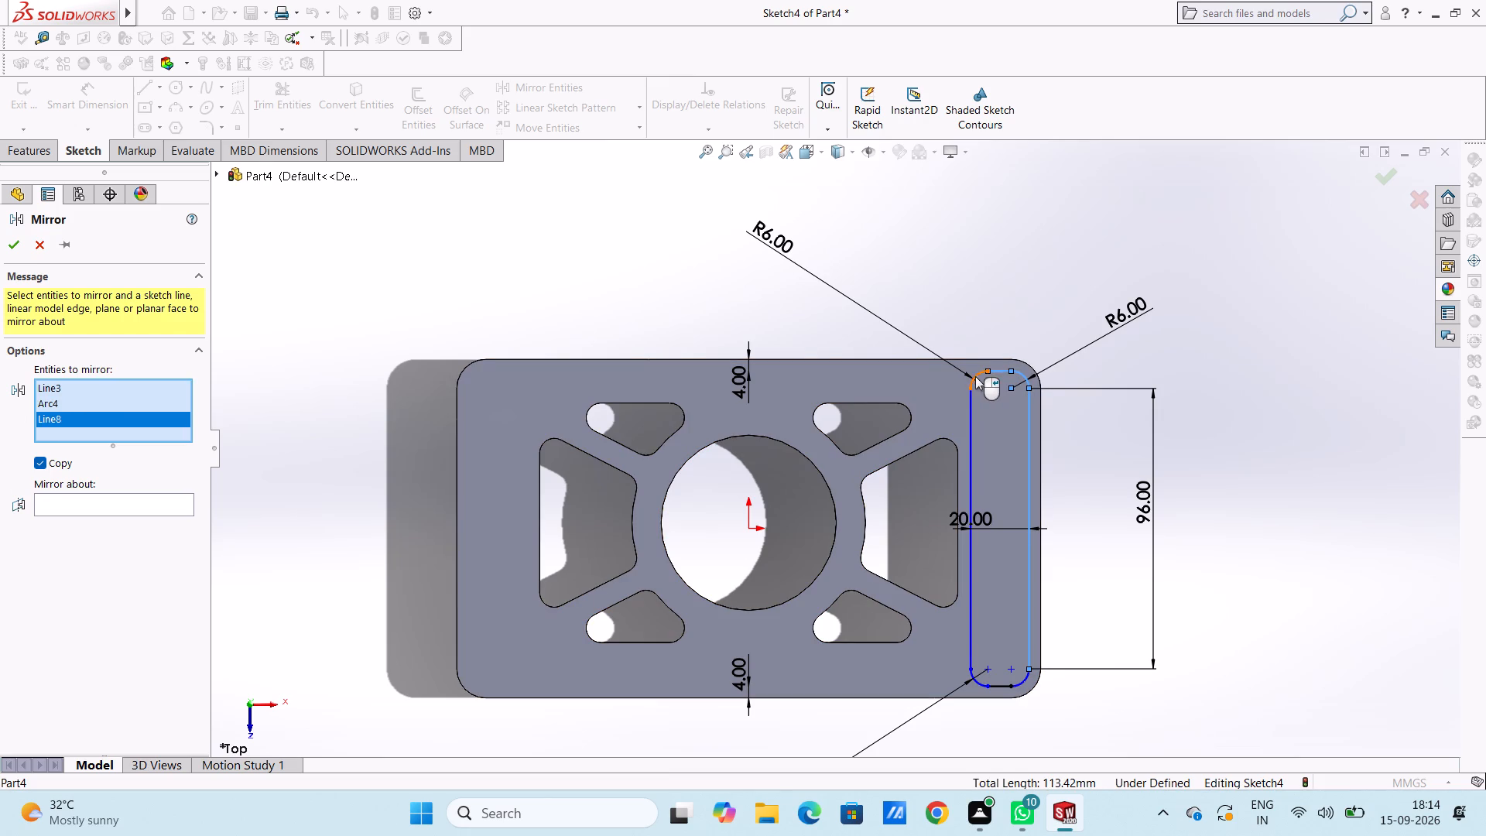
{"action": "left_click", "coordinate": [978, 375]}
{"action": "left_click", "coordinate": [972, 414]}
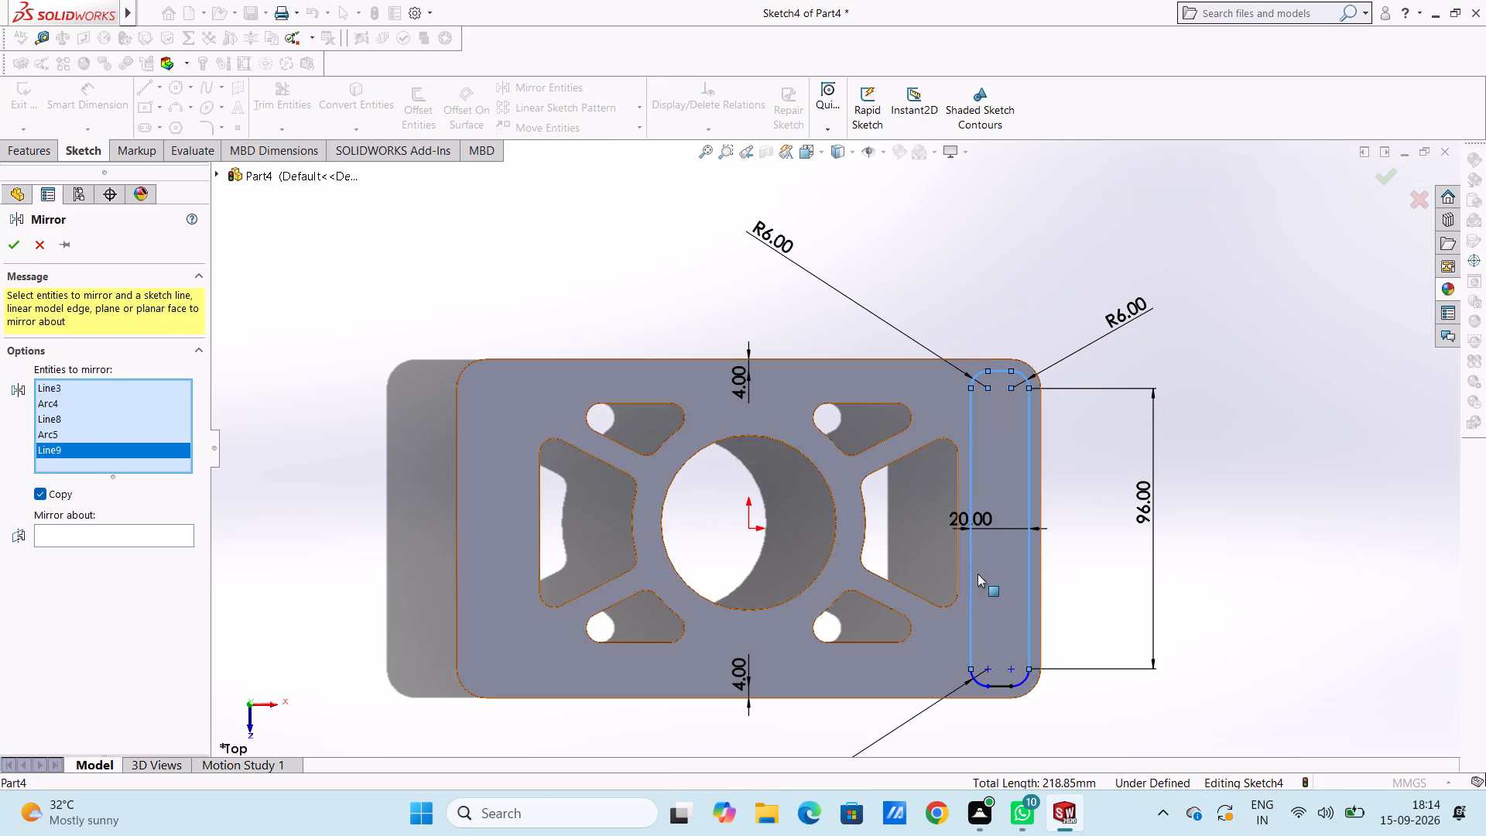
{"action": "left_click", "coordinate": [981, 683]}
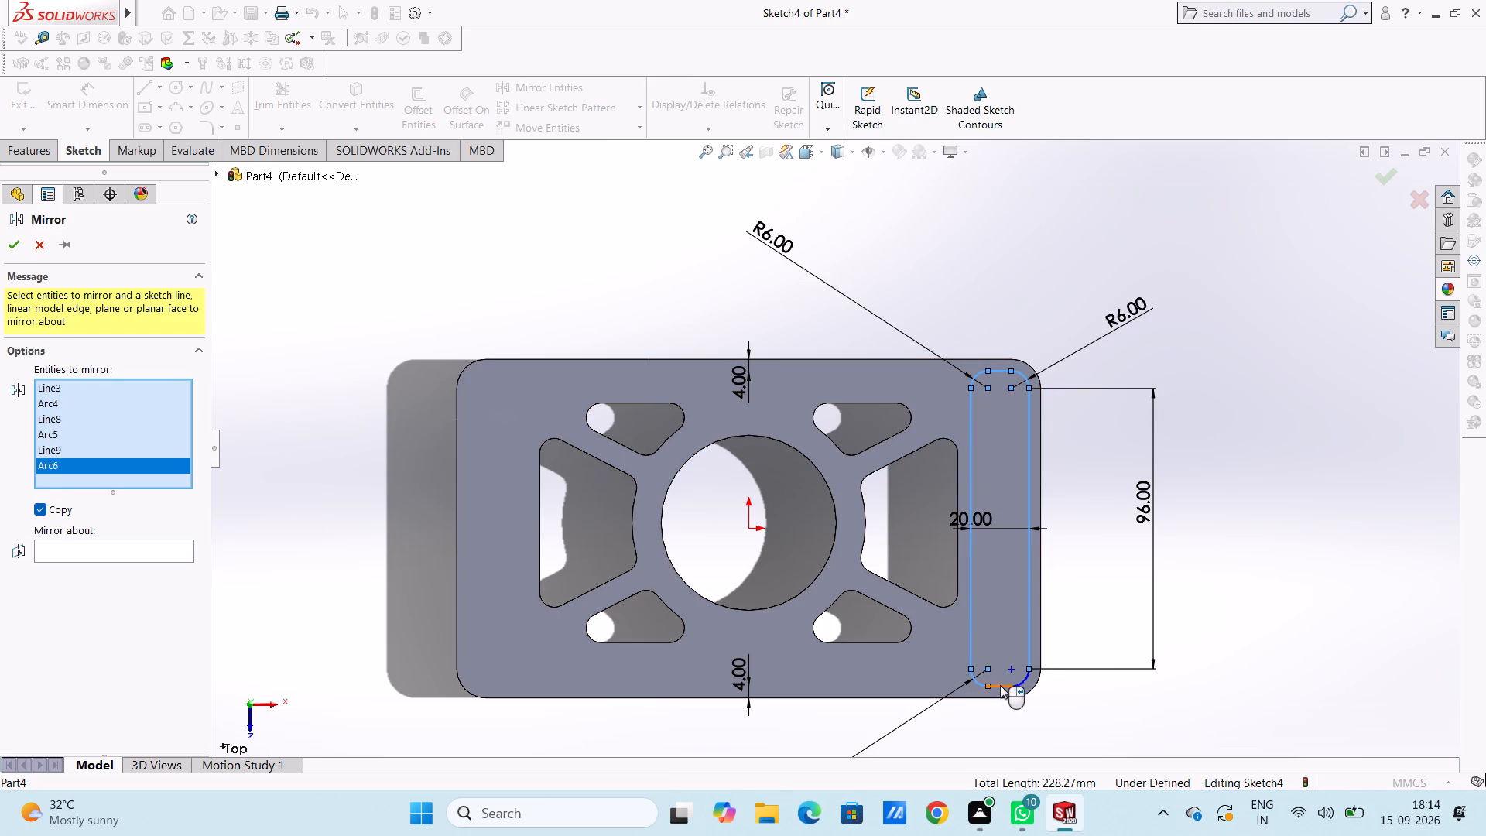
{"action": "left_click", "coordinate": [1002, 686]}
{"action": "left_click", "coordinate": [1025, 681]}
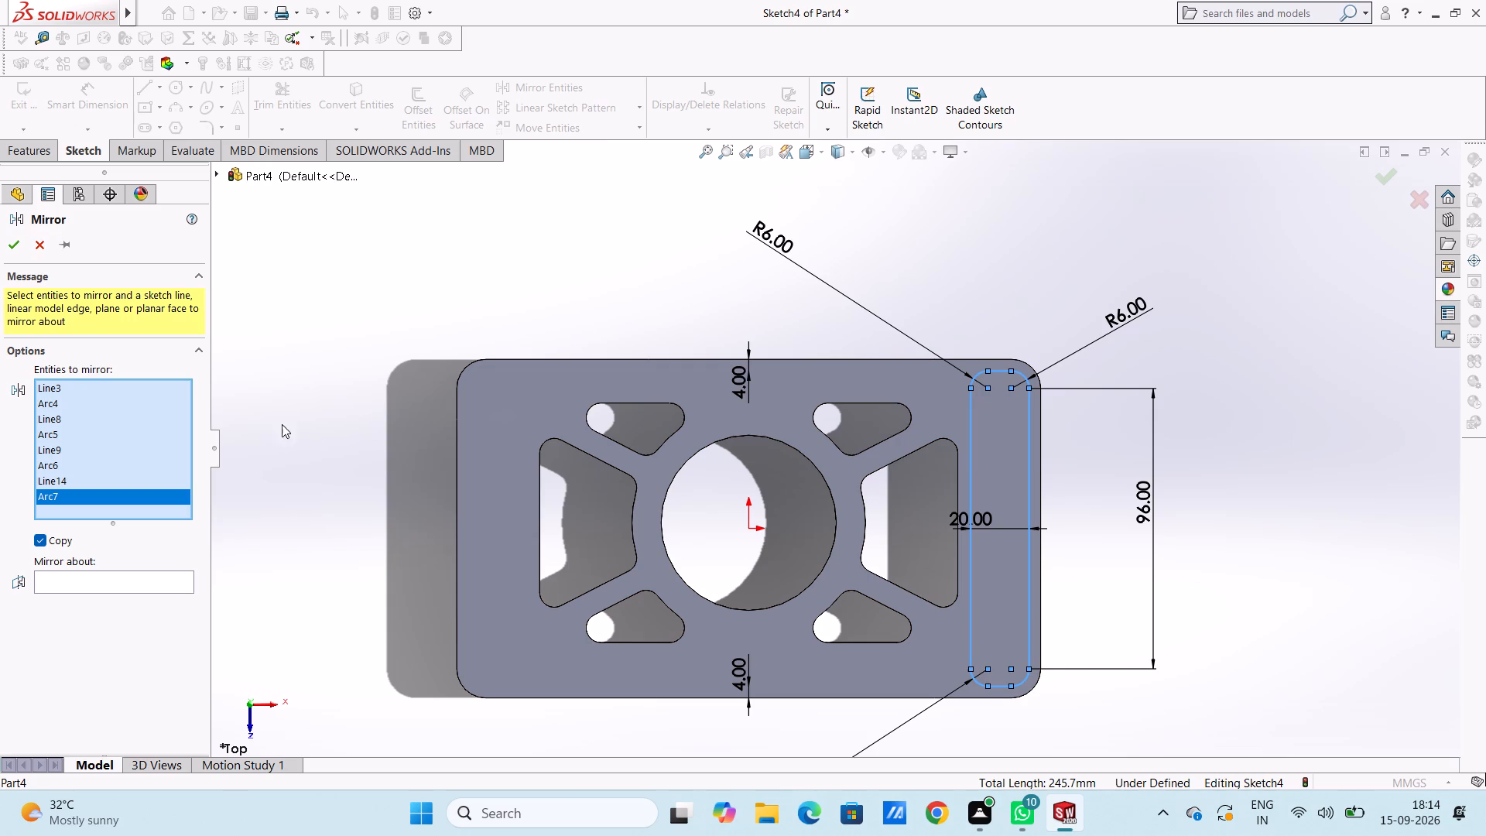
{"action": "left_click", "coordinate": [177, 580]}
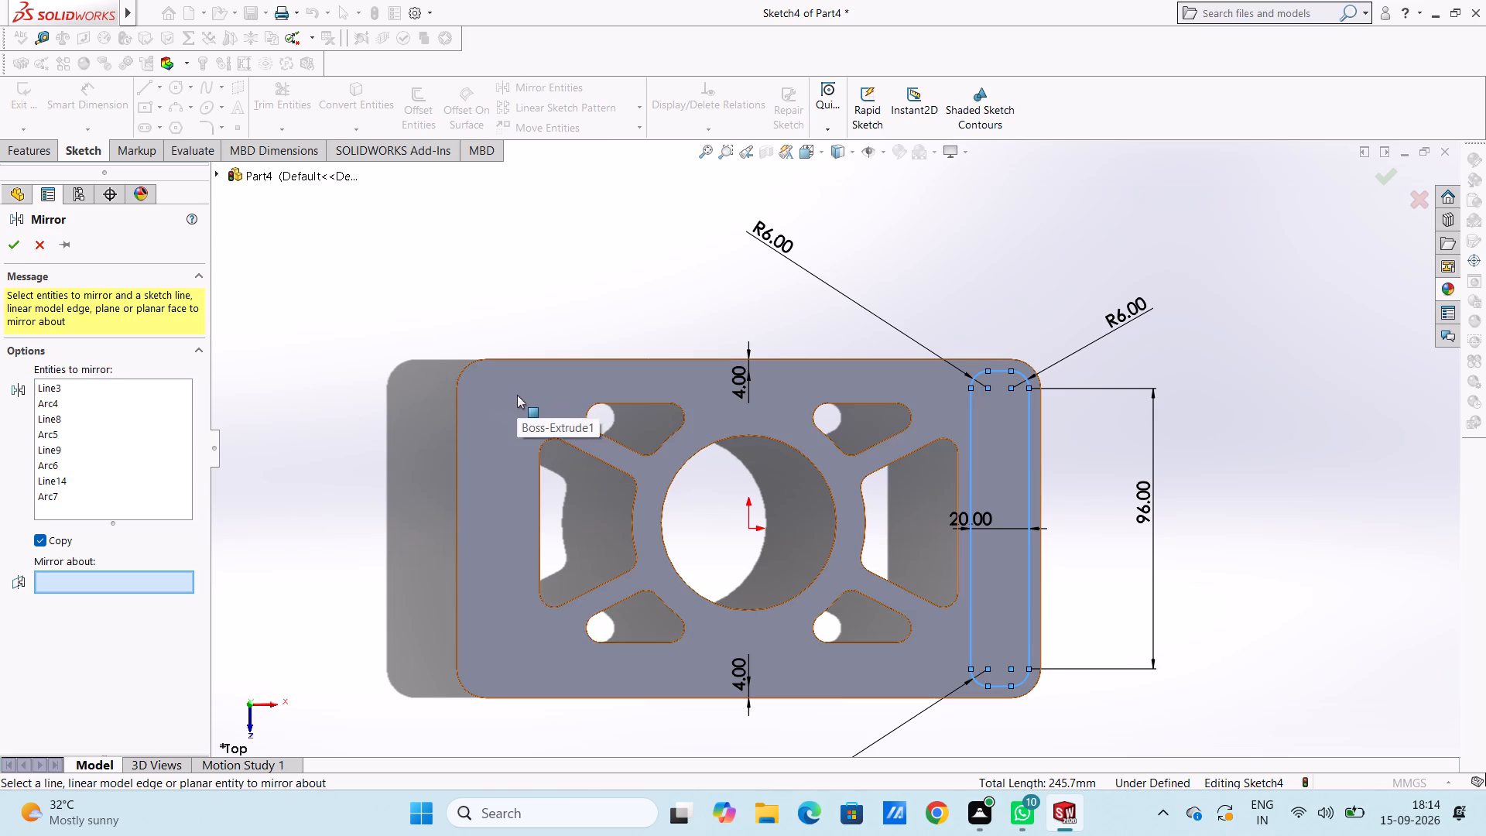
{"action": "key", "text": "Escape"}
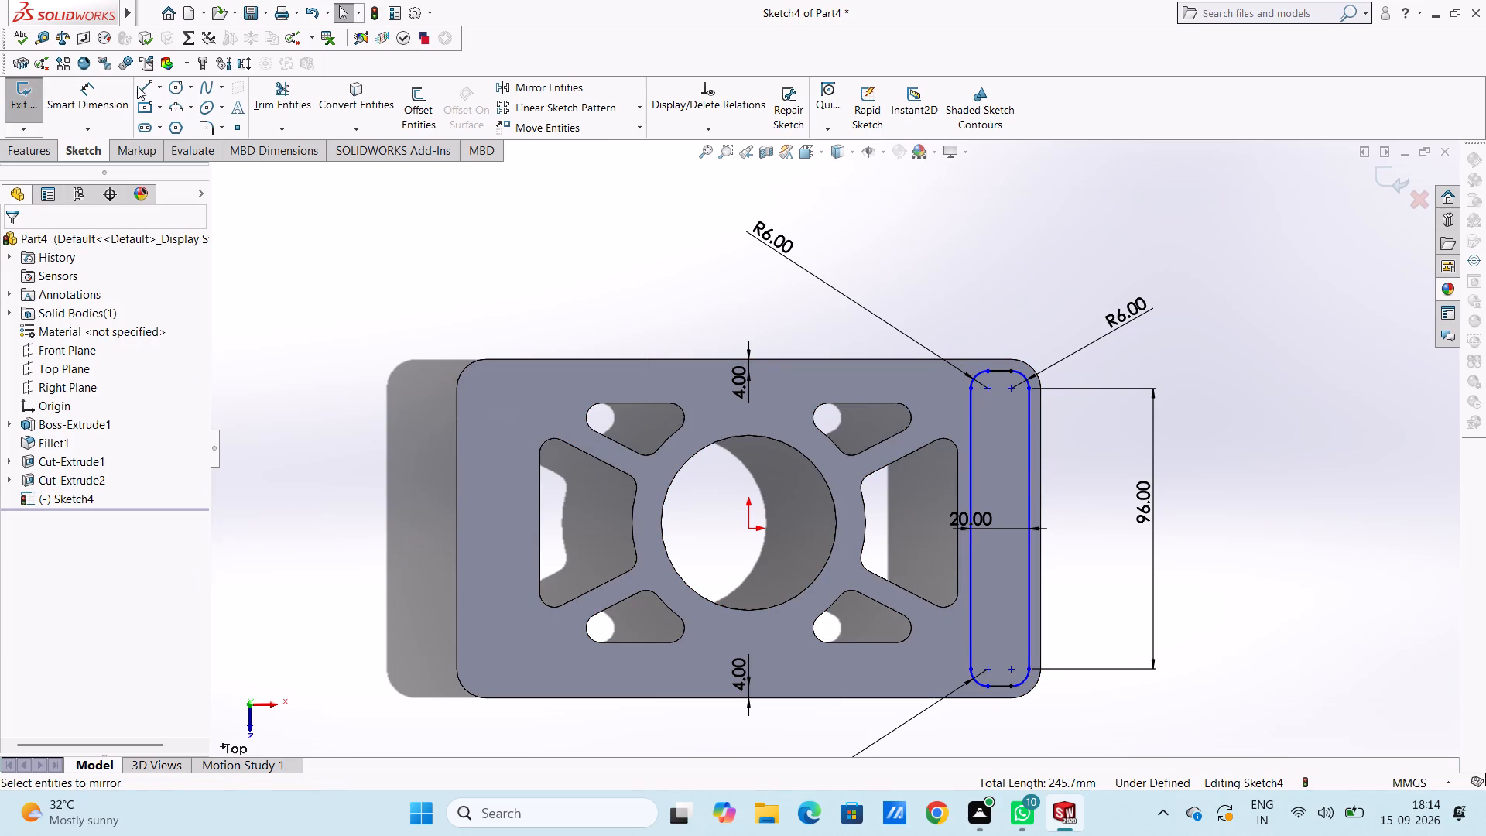
Sketch a vertical line through the origin from the midpoint of the base's upper edge to the midpoint of its lower edge.
{"action": "left_click", "coordinate": [142, 85]}
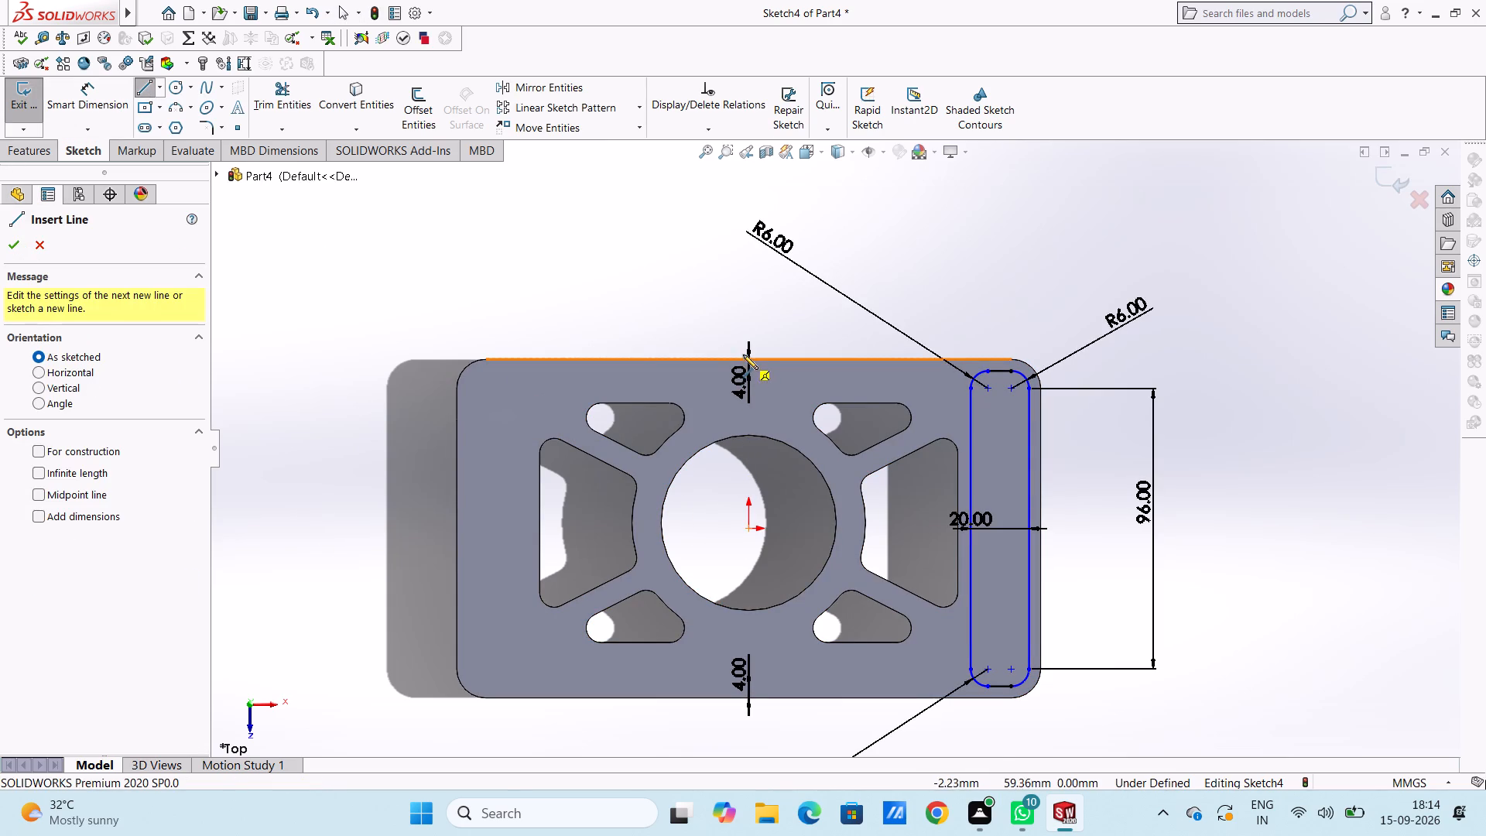
{"action": "left_click", "coordinate": [750, 358]}
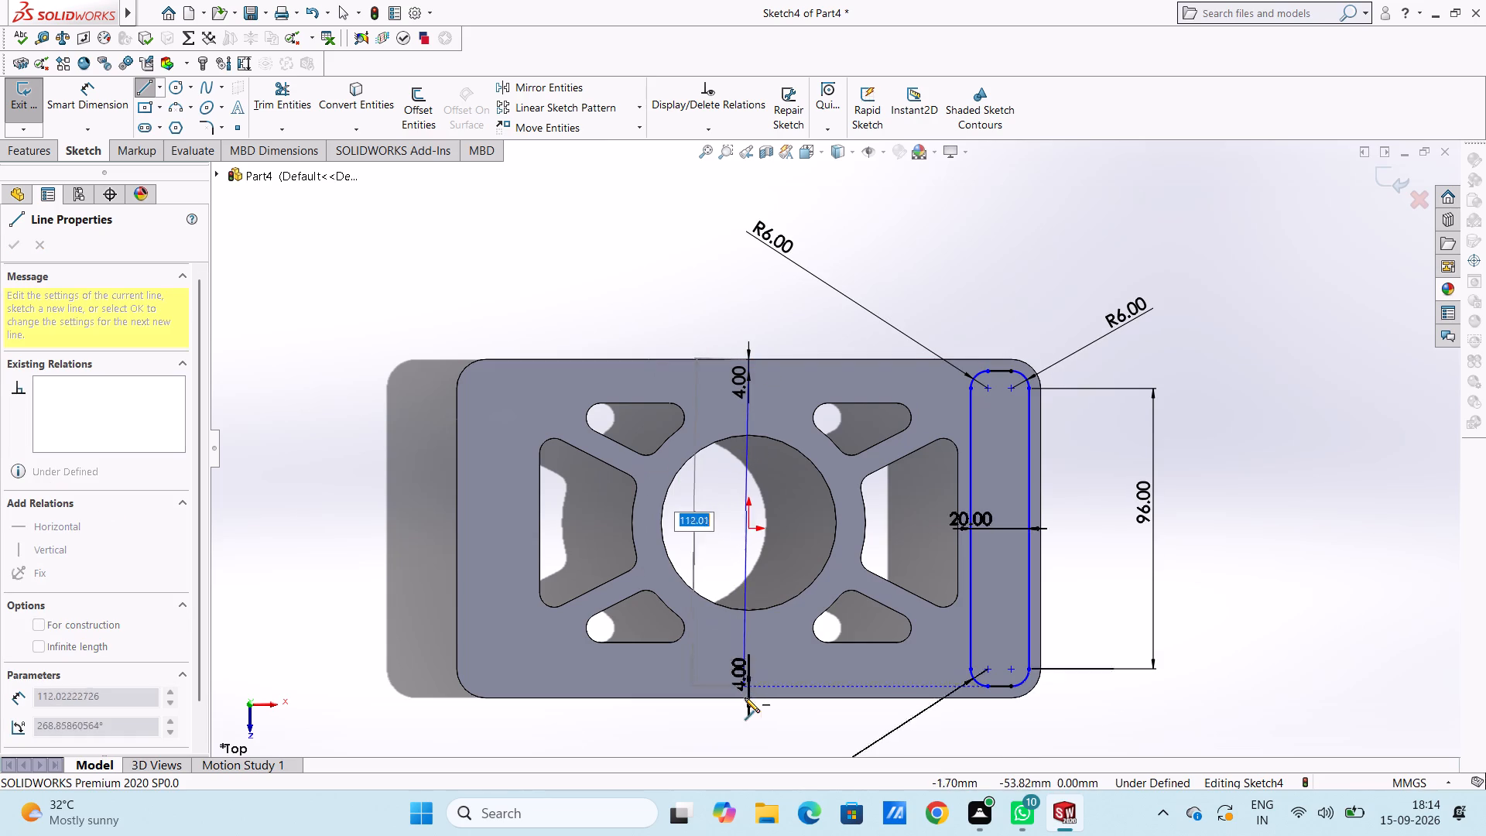
{"action": "left_click", "coordinate": [747, 699]}
{"action": "key", "text": "Escape"}
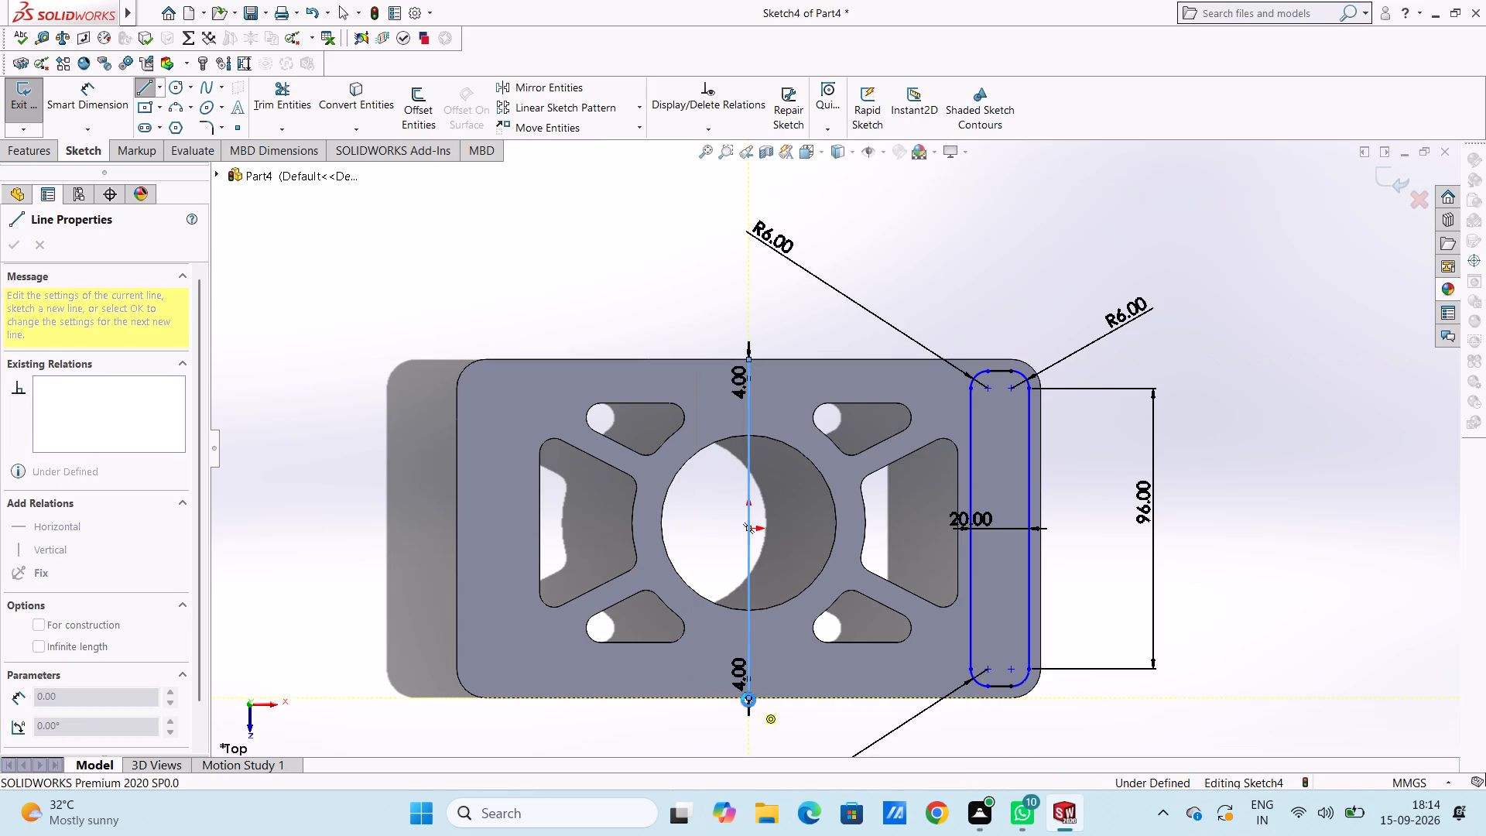
Mirror all four lines and four corner arcs of the right pocket outline about the vertical centre line, keeping the original.
{"action": "left_click", "coordinate": [550, 84]}
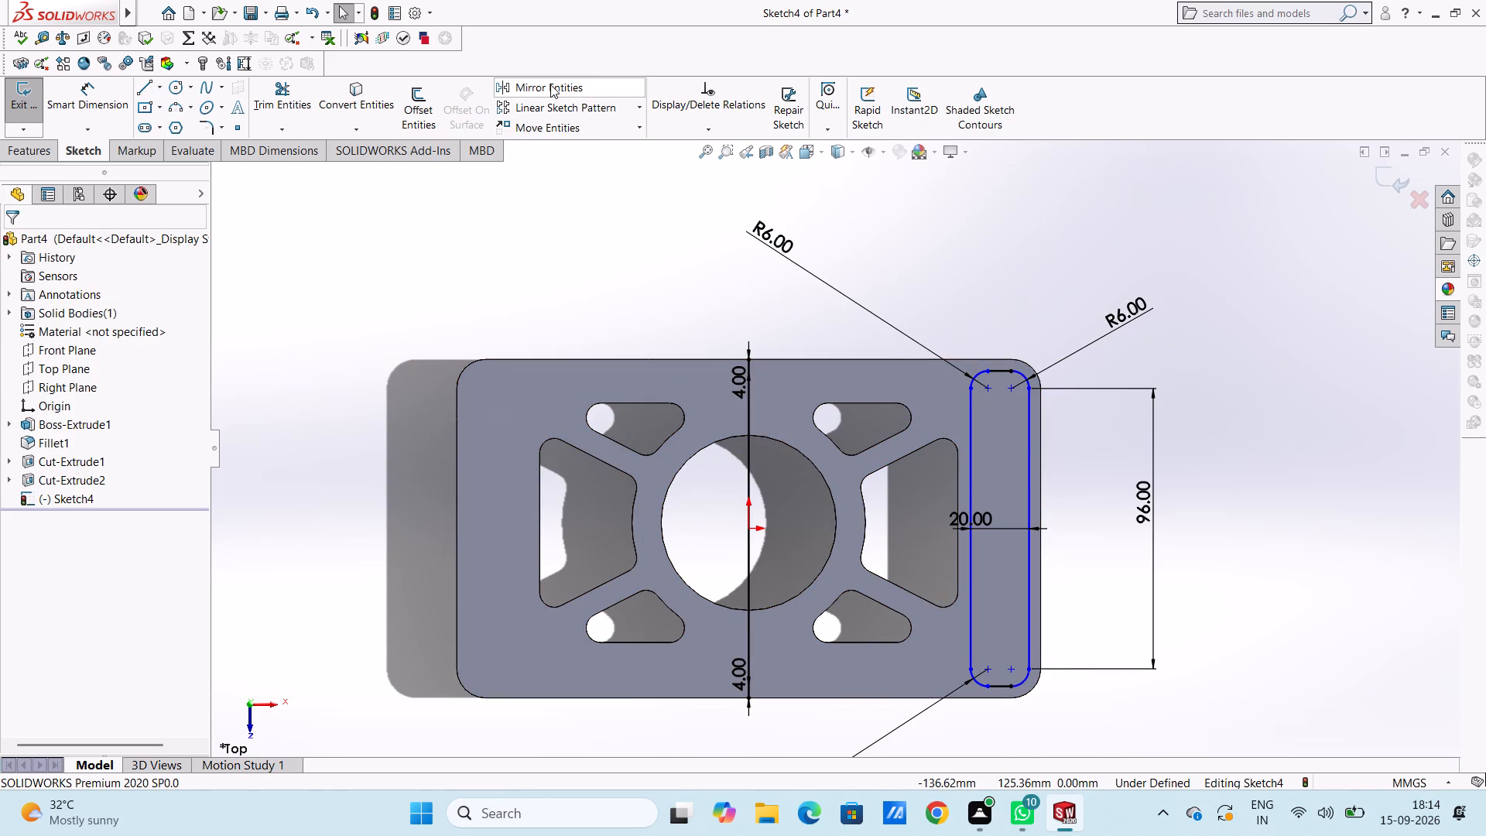
{"action": "left_click", "coordinate": [979, 373]}
{"action": "left_click", "coordinate": [1003, 369]}
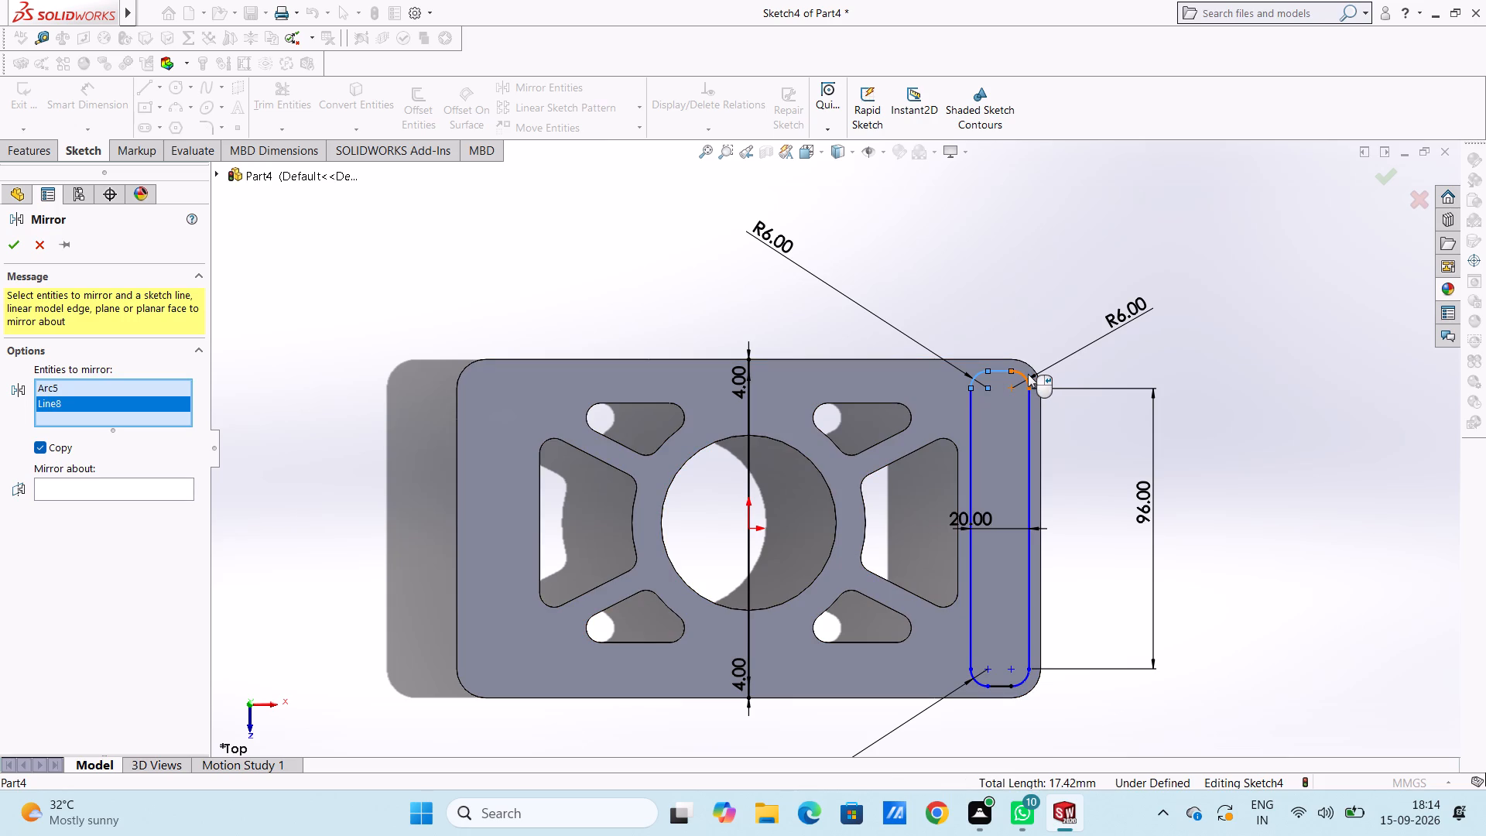
{"action": "left_click", "coordinate": [1028, 374]}
{"action": "left_click", "coordinate": [1027, 401]}
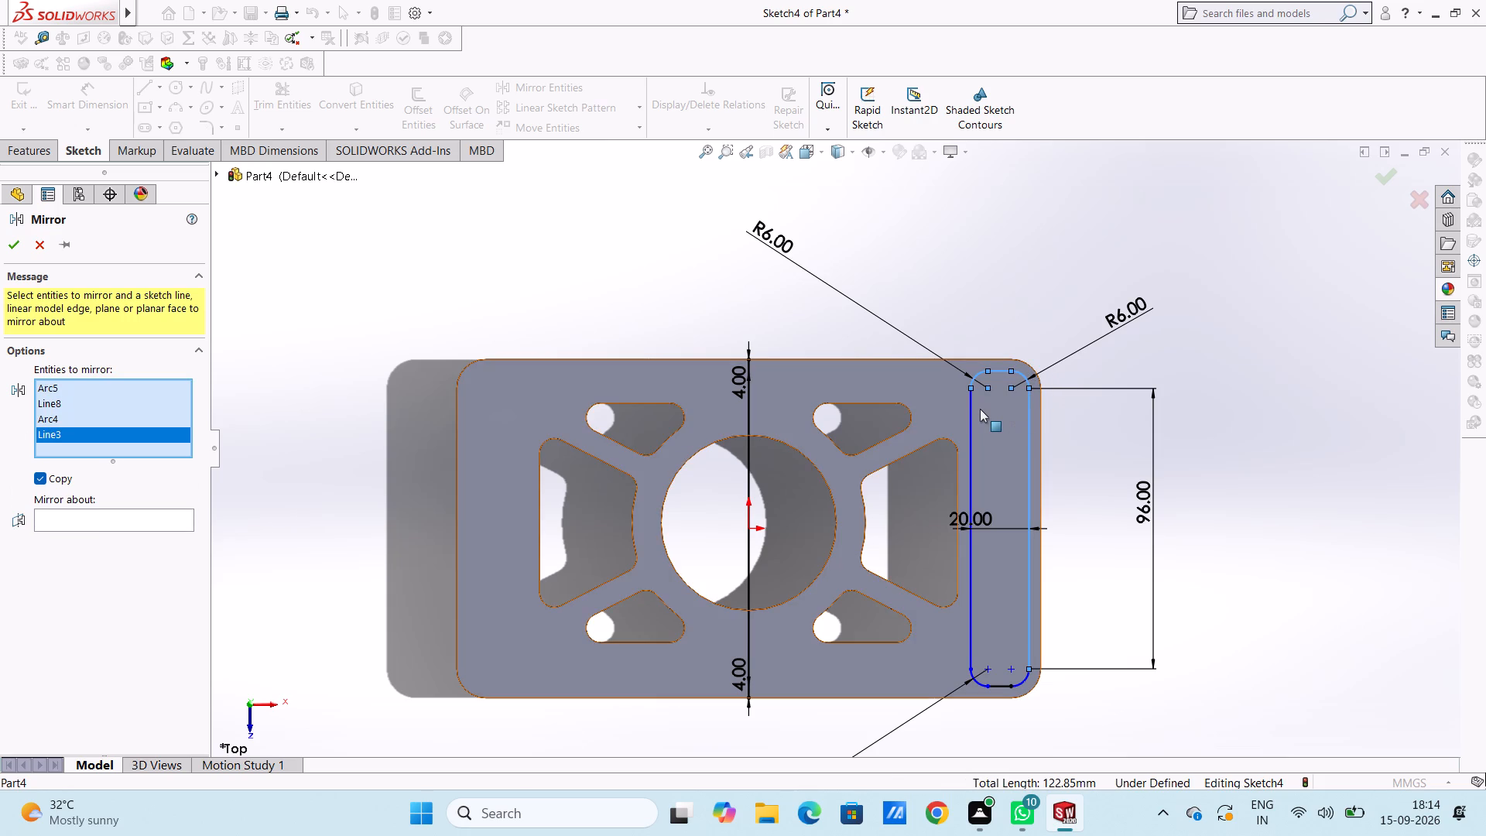
{"action": "left_click", "coordinate": [971, 413]}
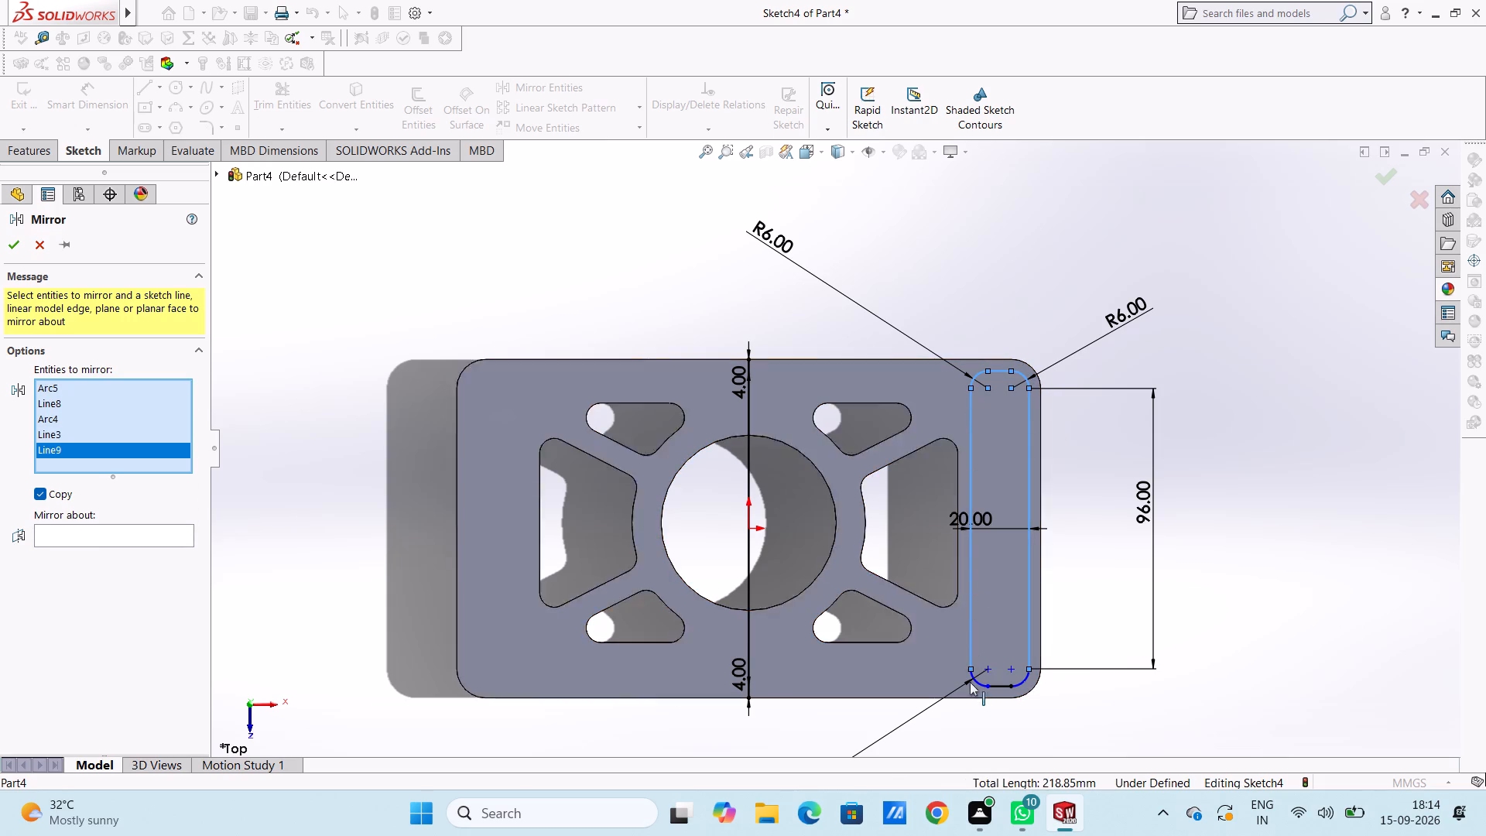
{"action": "left_click", "coordinate": [975, 685]}
{"action": "left_click", "coordinate": [998, 684]}
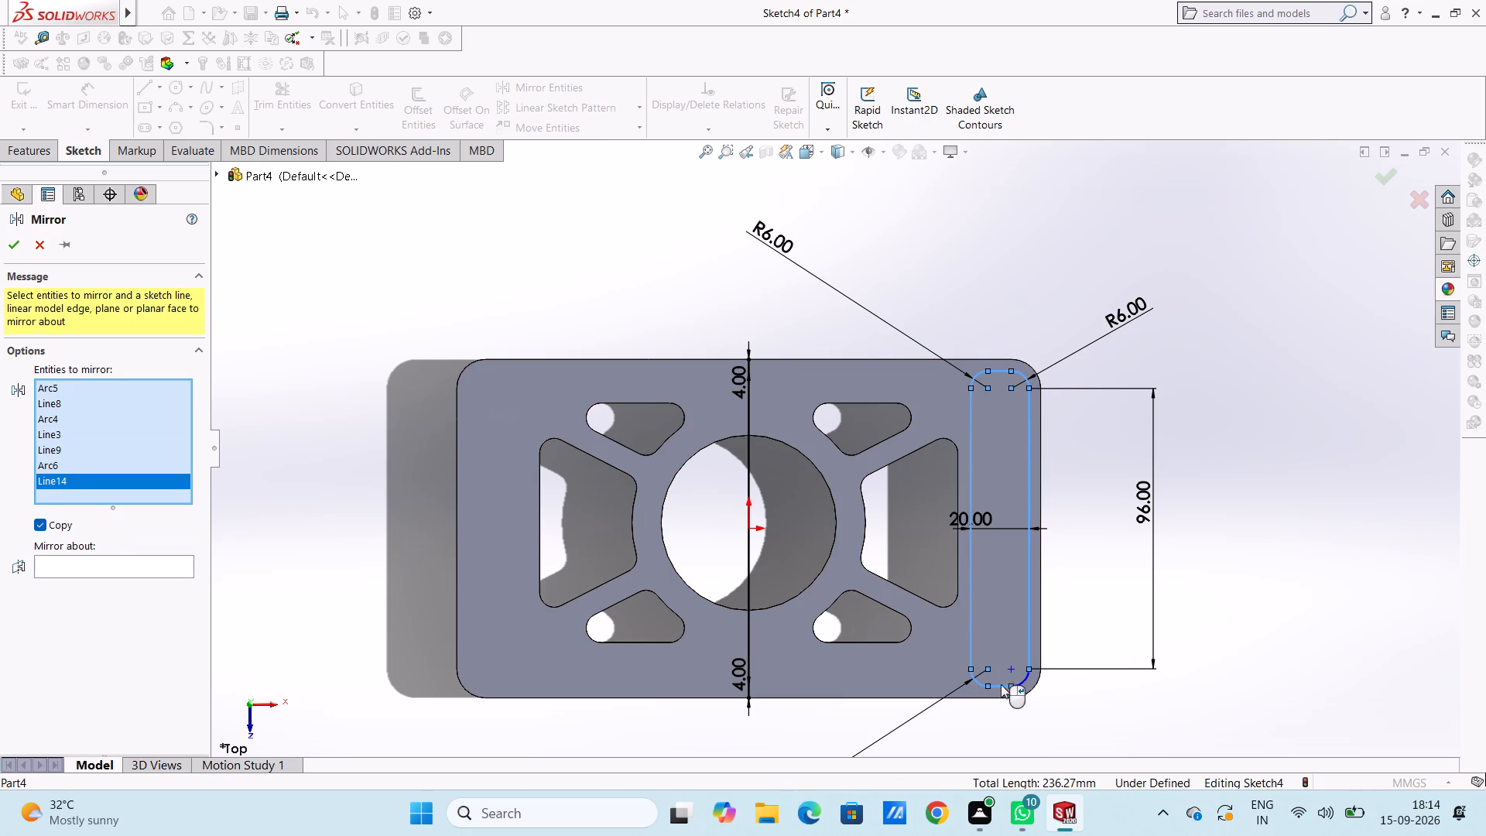
{"action": "left_click", "coordinate": [1025, 687]}
{"action": "left_click", "coordinate": [1024, 684]}
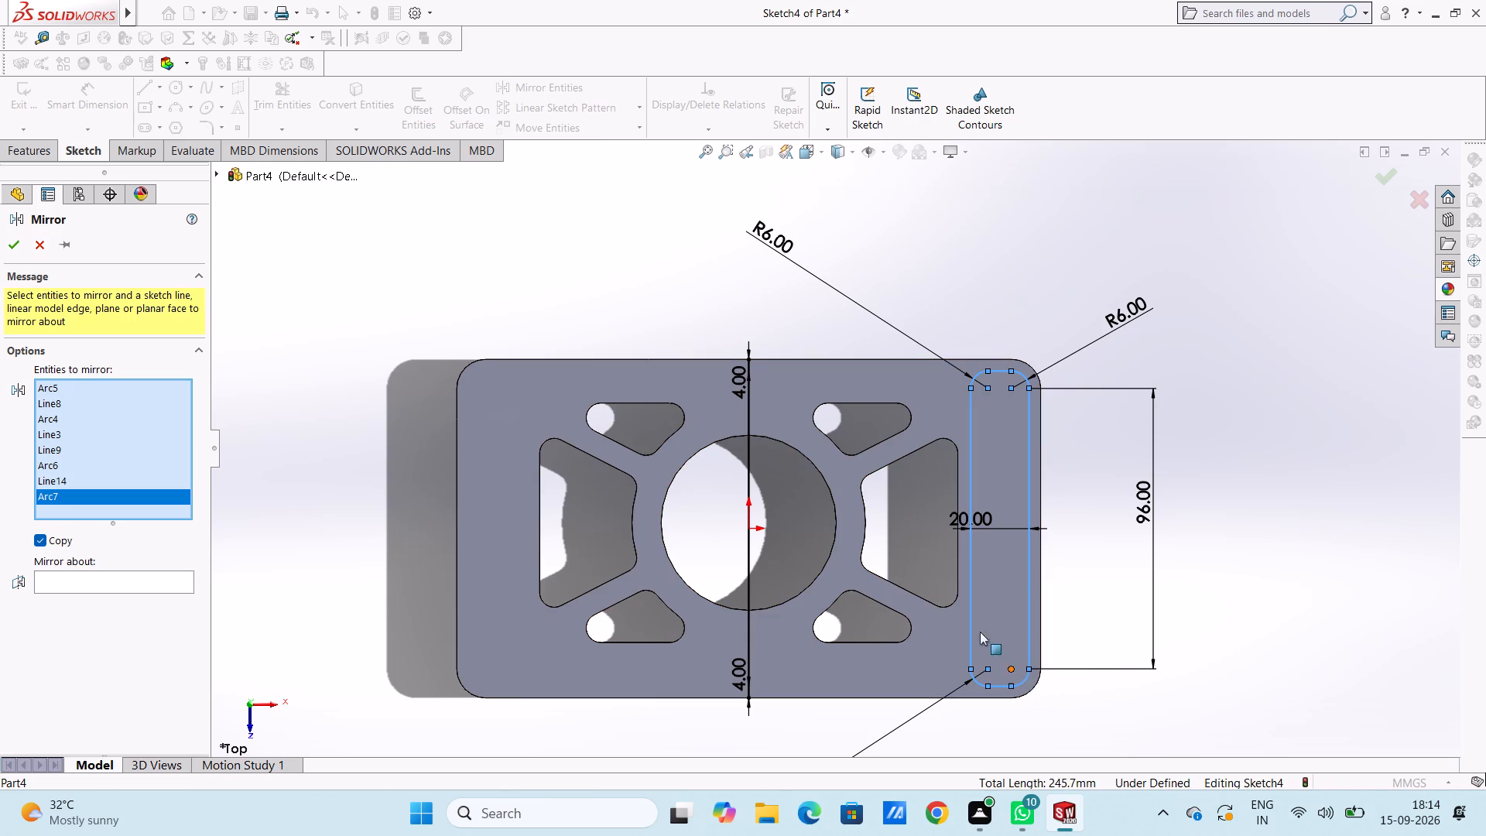
{"action": "left_click", "coordinate": [154, 586]}
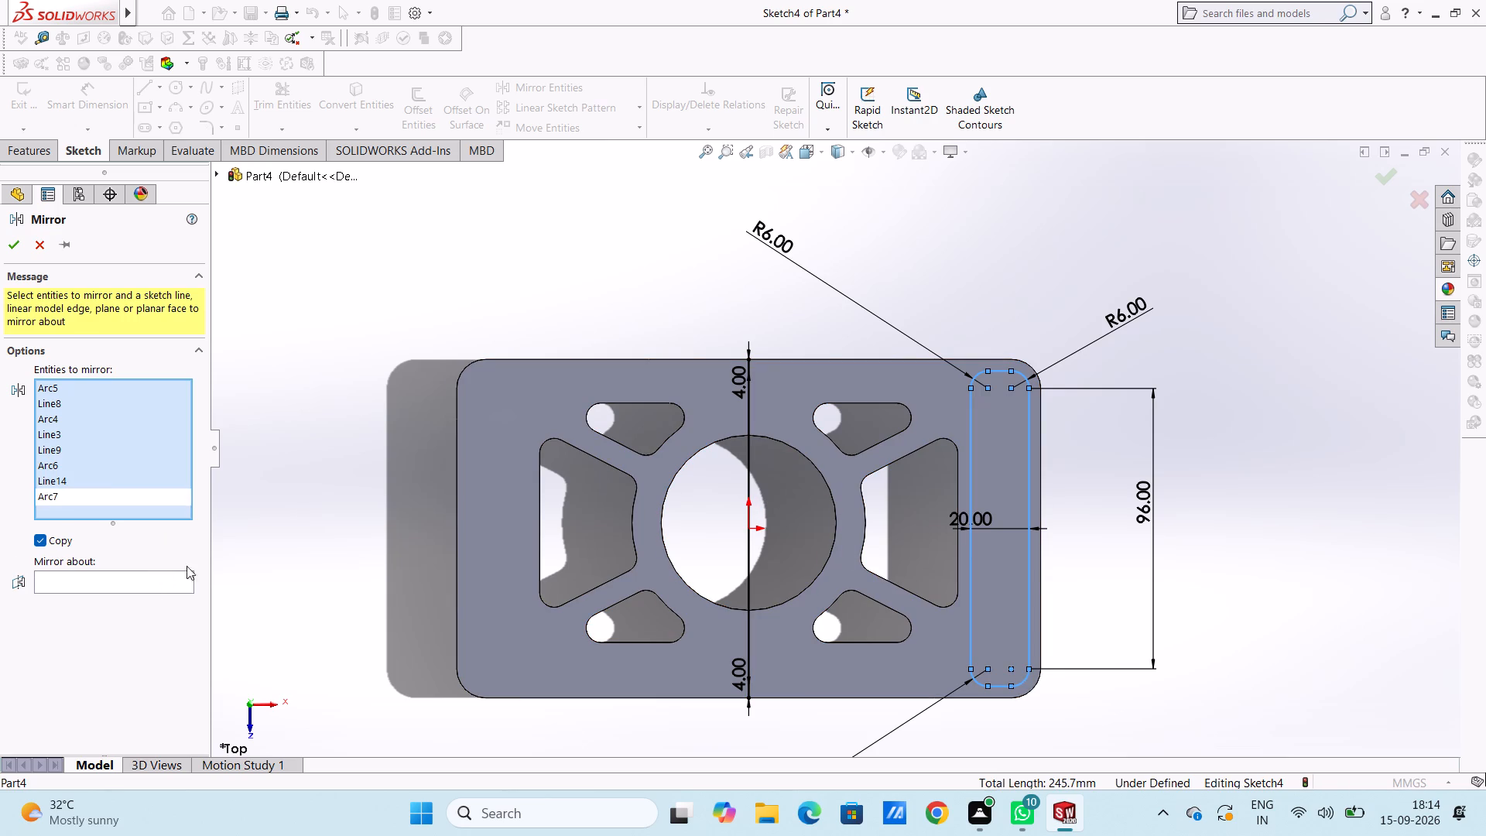
{"action": "left_click", "coordinate": [751, 574]}
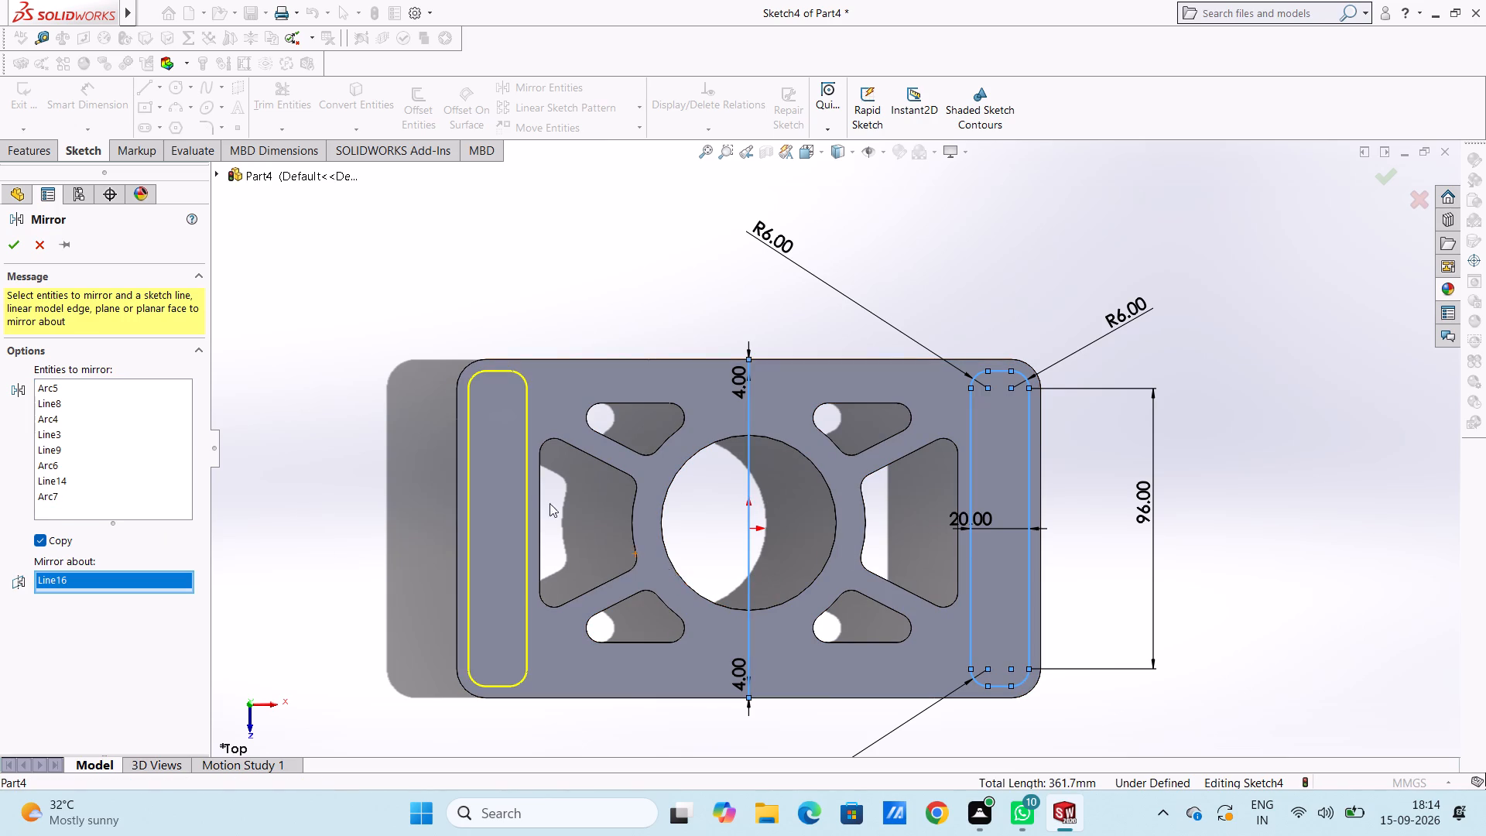
{"action": "left_click", "coordinate": [5, 252]}
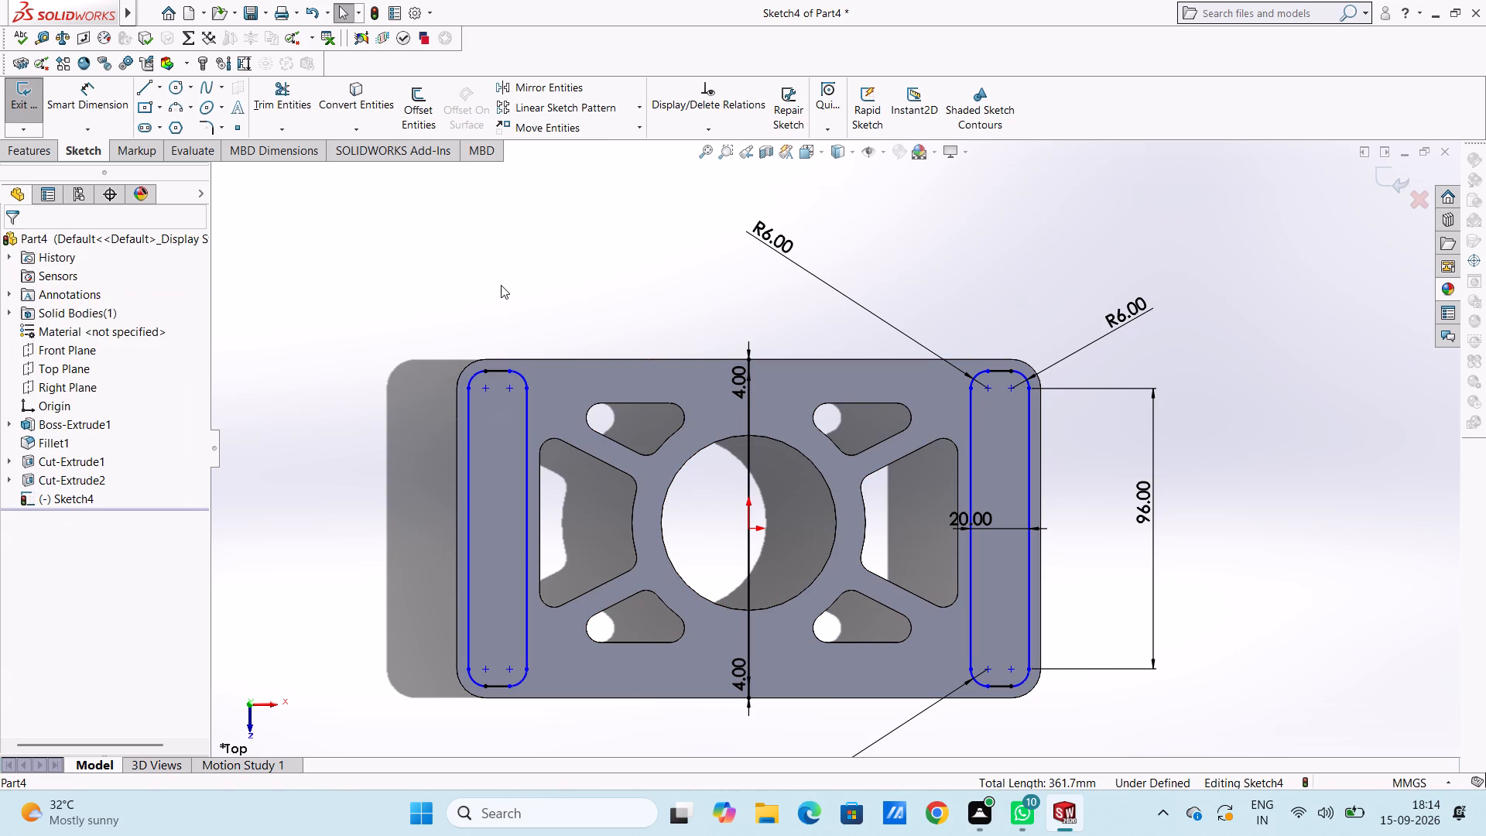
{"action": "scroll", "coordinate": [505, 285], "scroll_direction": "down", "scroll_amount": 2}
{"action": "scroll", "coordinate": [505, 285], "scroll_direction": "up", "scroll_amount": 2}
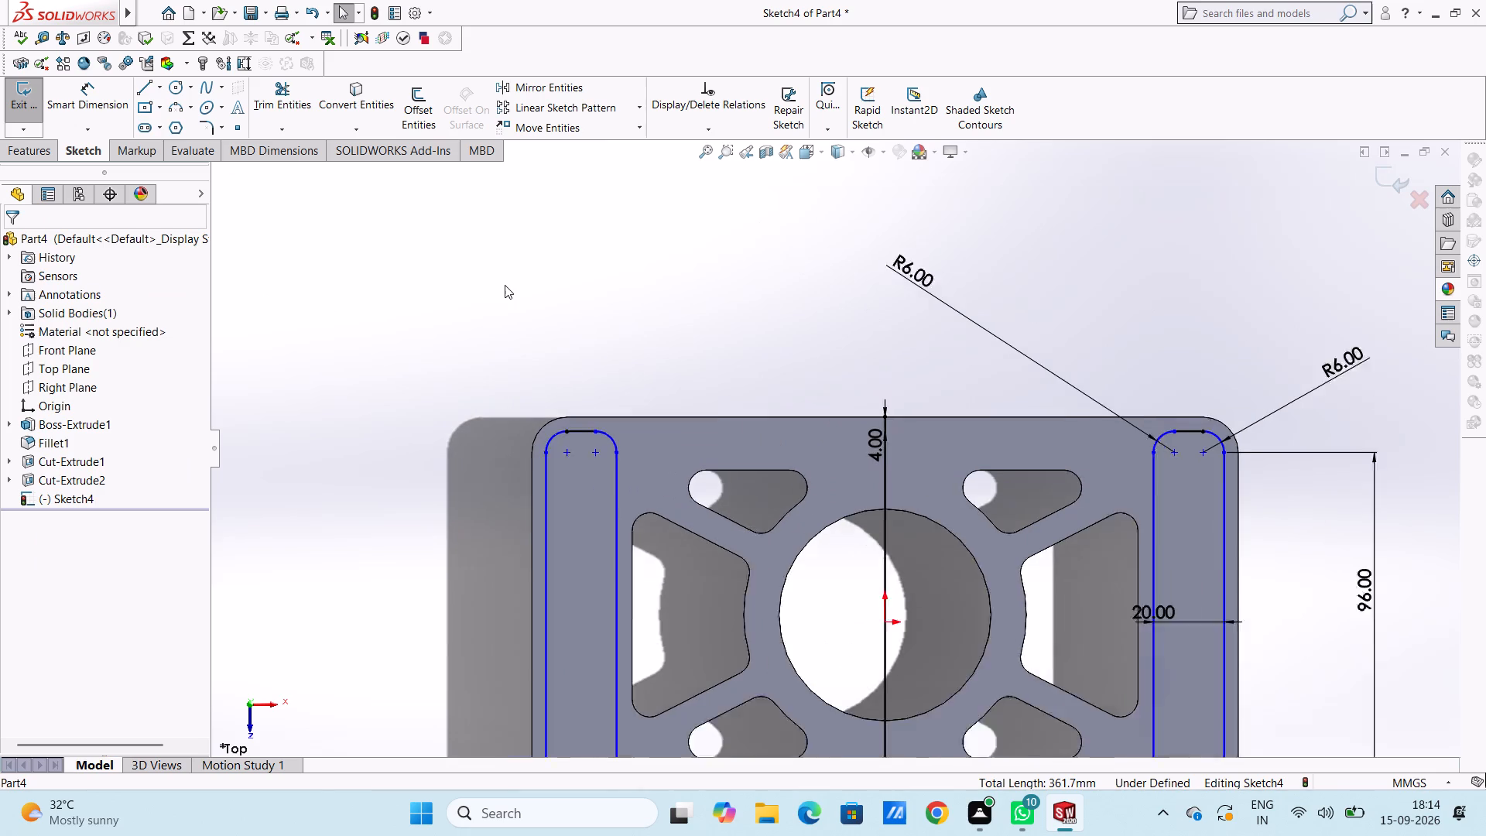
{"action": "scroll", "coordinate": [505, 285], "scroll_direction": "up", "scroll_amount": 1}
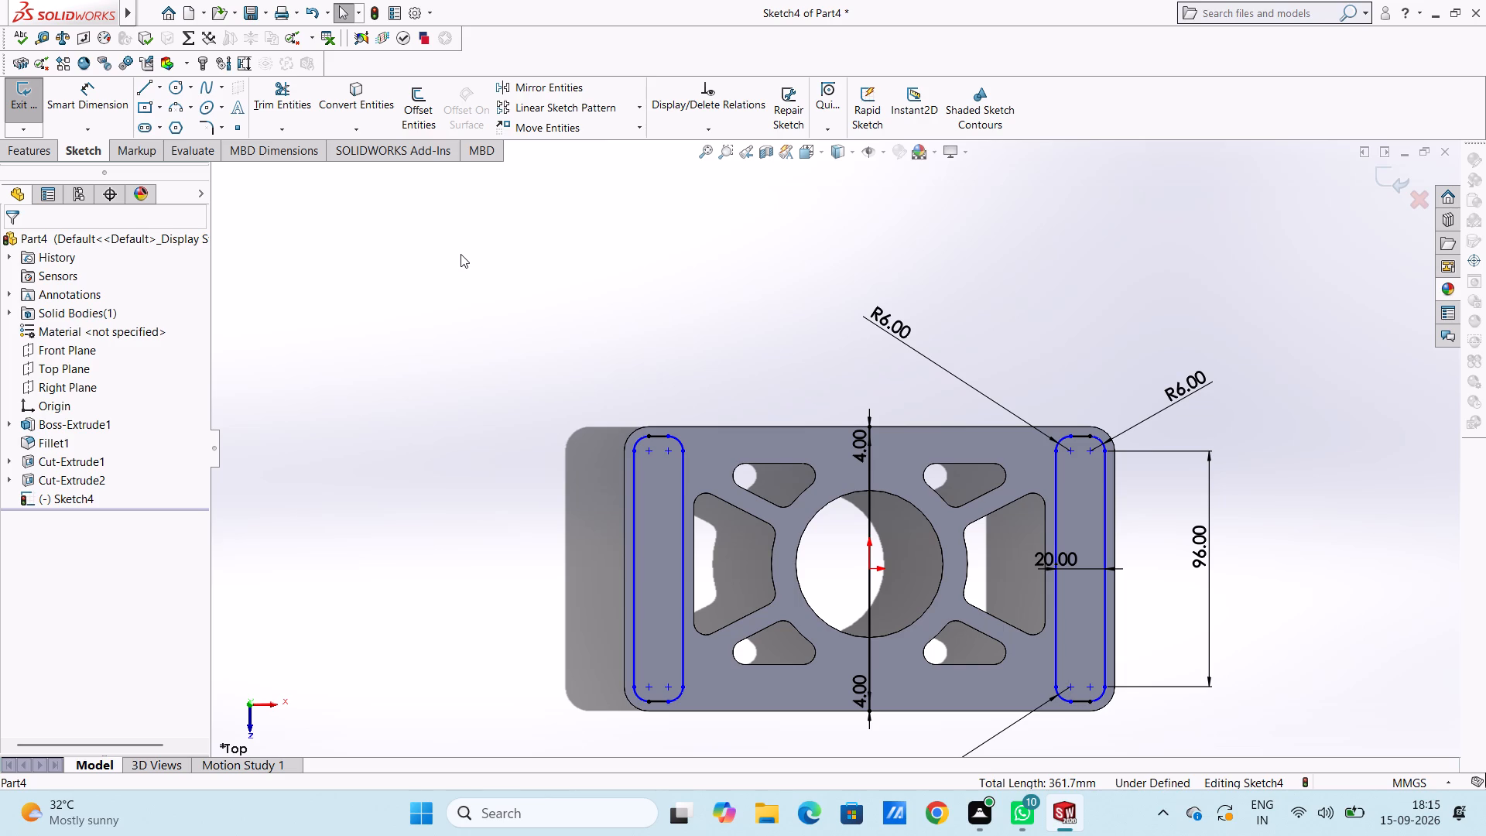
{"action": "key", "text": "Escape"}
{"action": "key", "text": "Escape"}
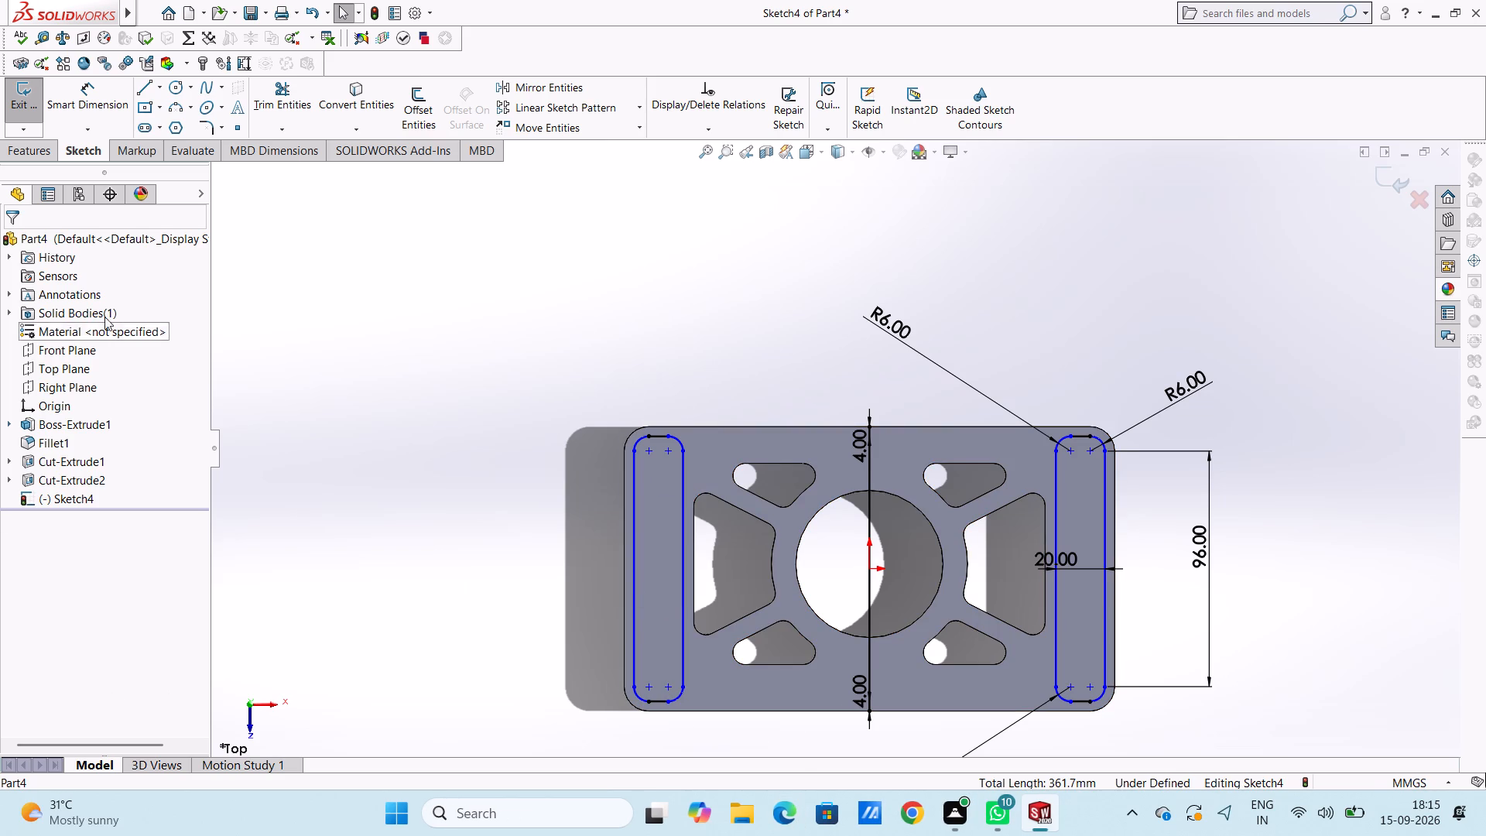
Cut-extrude both long rounded pocket regions near the base's side edges to a blind depth of 6 mm.
{"action": "left_click", "coordinate": [46, 160]}
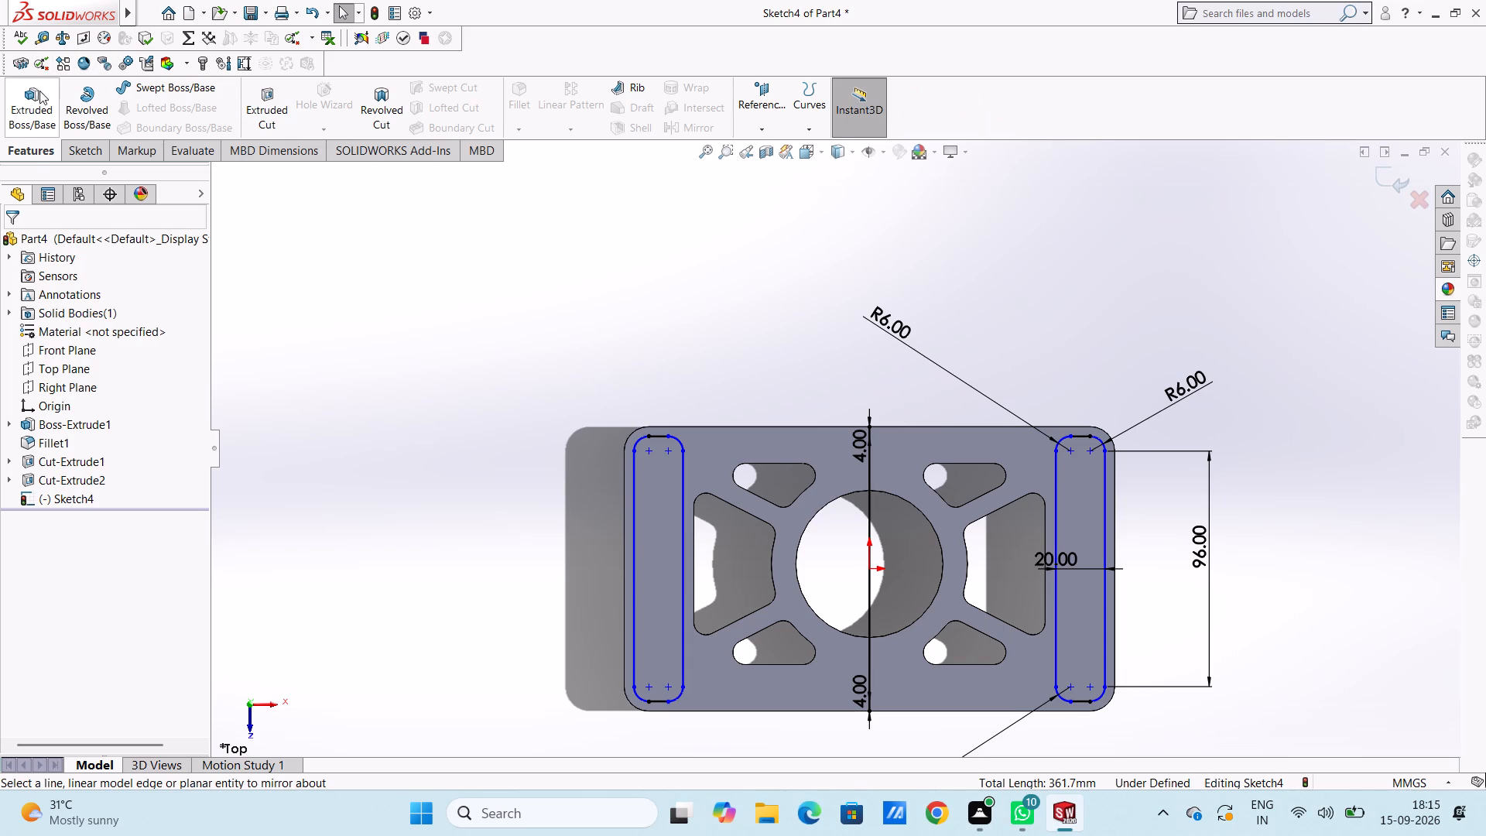
{"action": "left_click", "coordinate": [270, 109]}
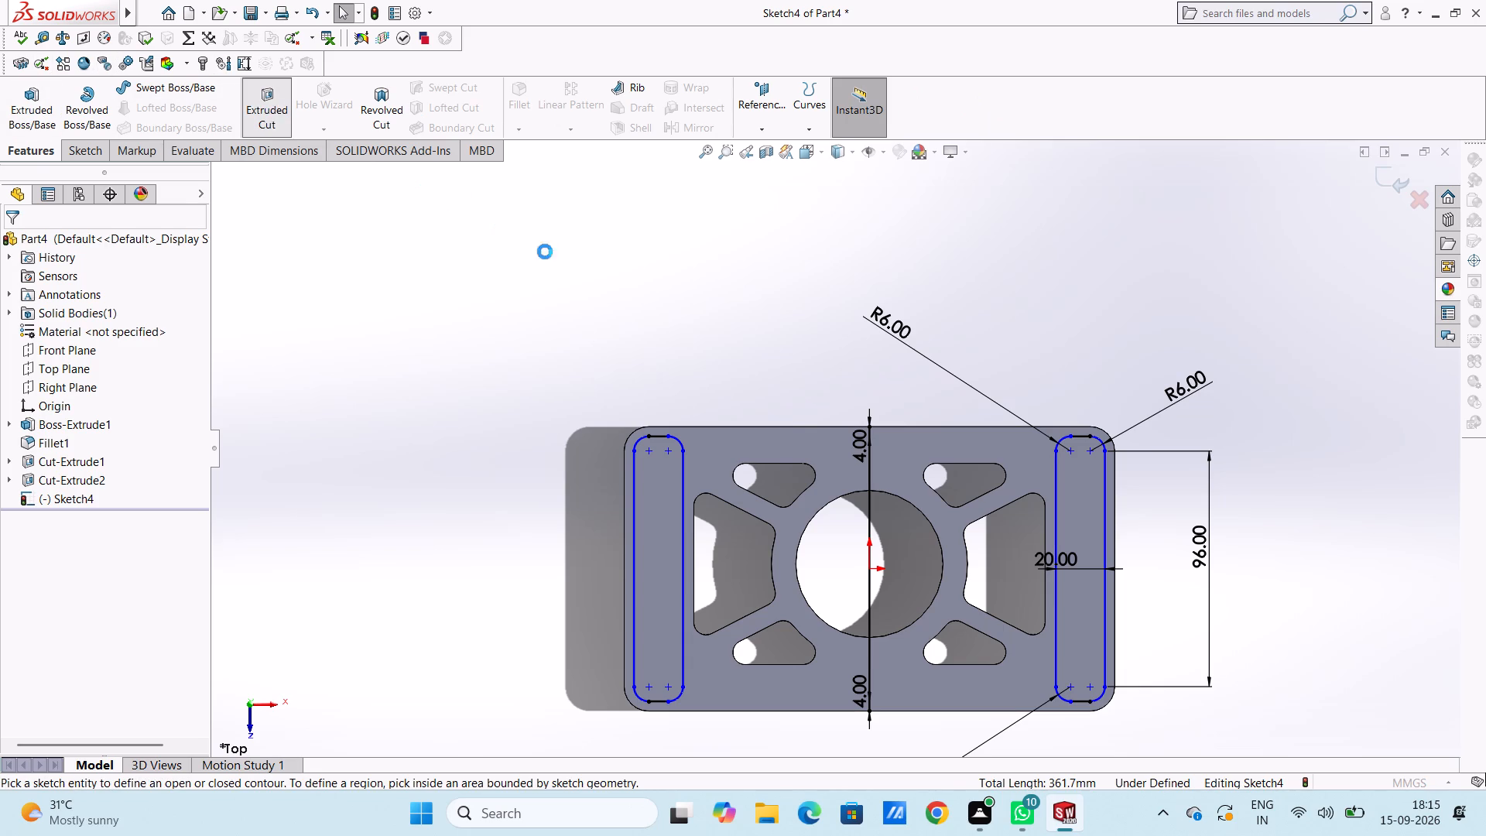
{"action": "scroll", "coordinate": [785, 413], "scroll_direction": "down", "scroll_amount": 1}
{"action": "middle_click_drag", "start_coordinate": [785, 414], "coordinate": [774, 409]}
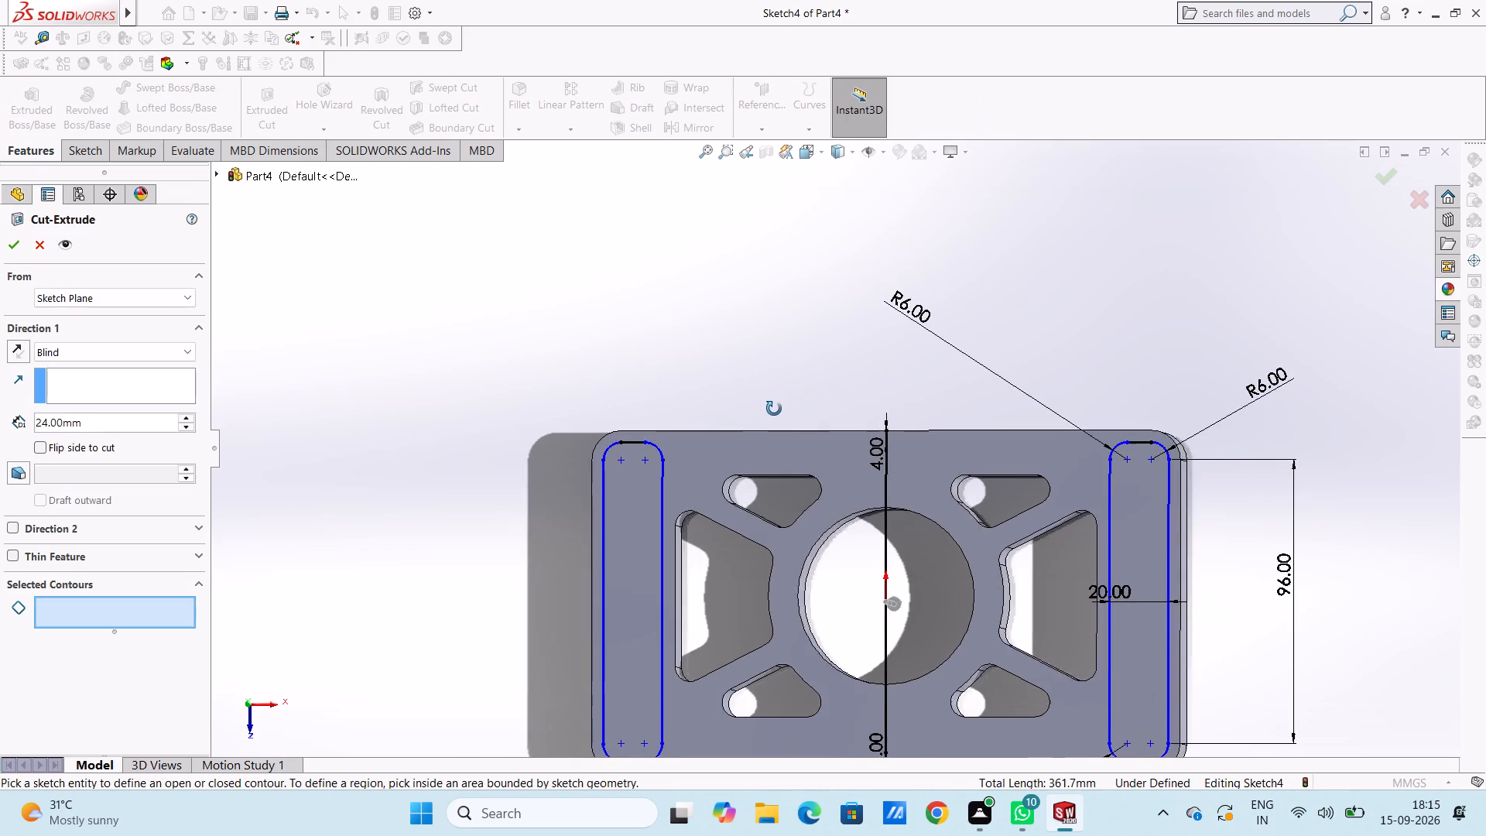
{"action": "middle_click_drag", "start_coordinate": [774, 409], "coordinate": [691, 389]}
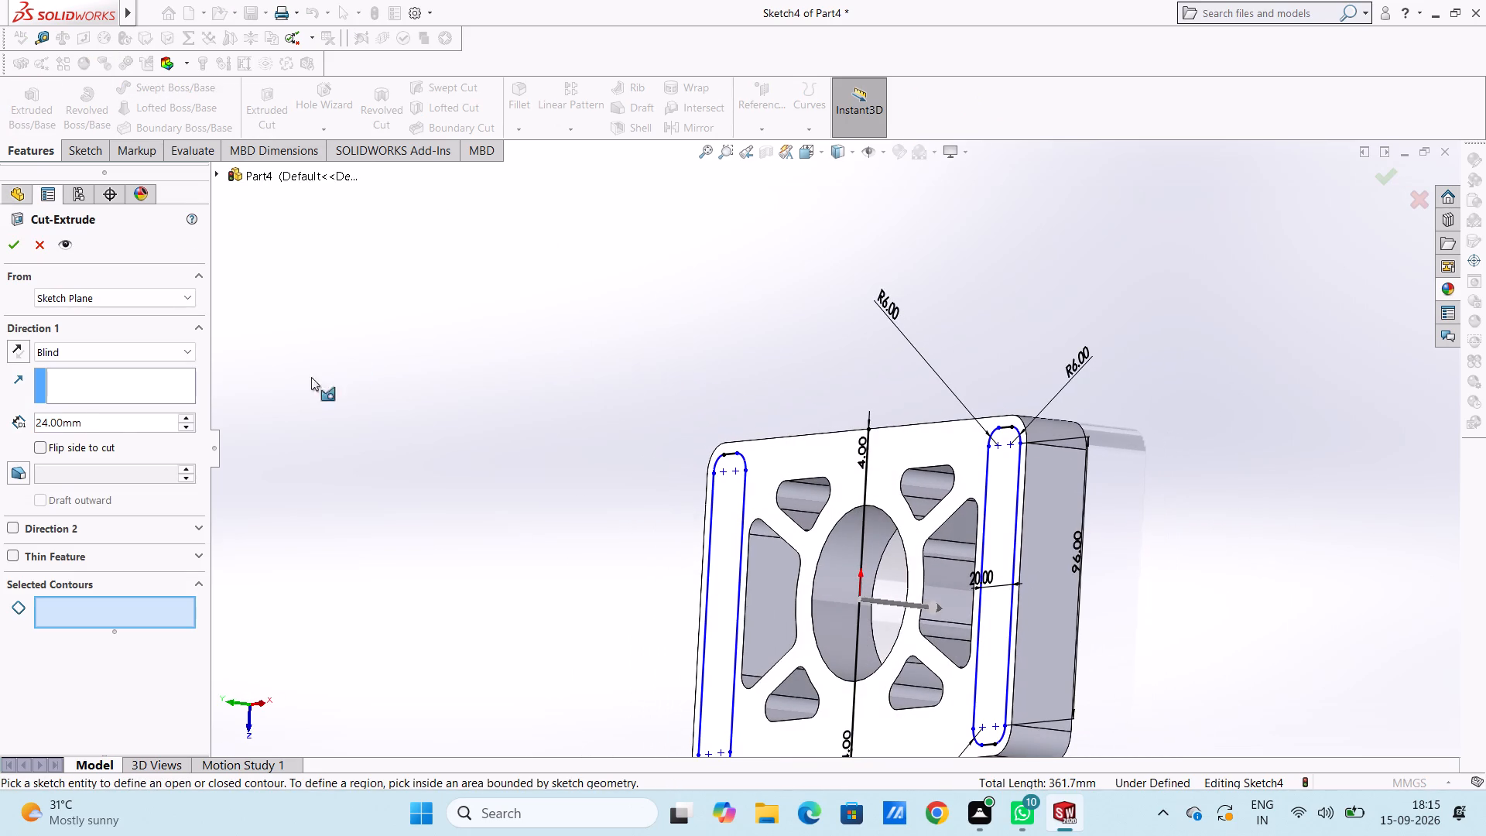
{"action": "double_click", "coordinate": [120, 423]}
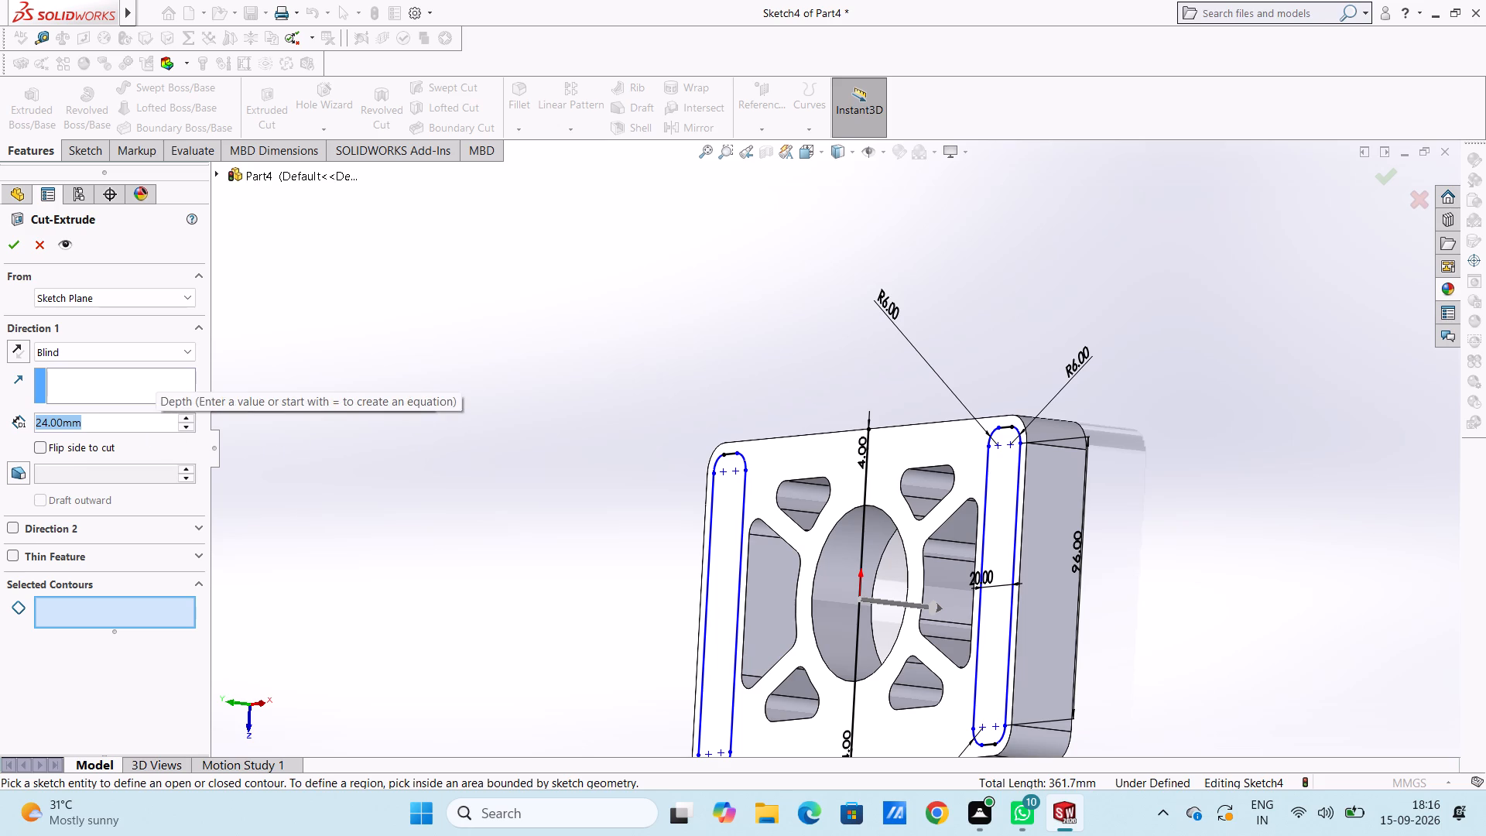
{"action": "key", "text": "6"}
{"action": "key", "text": "Return"}
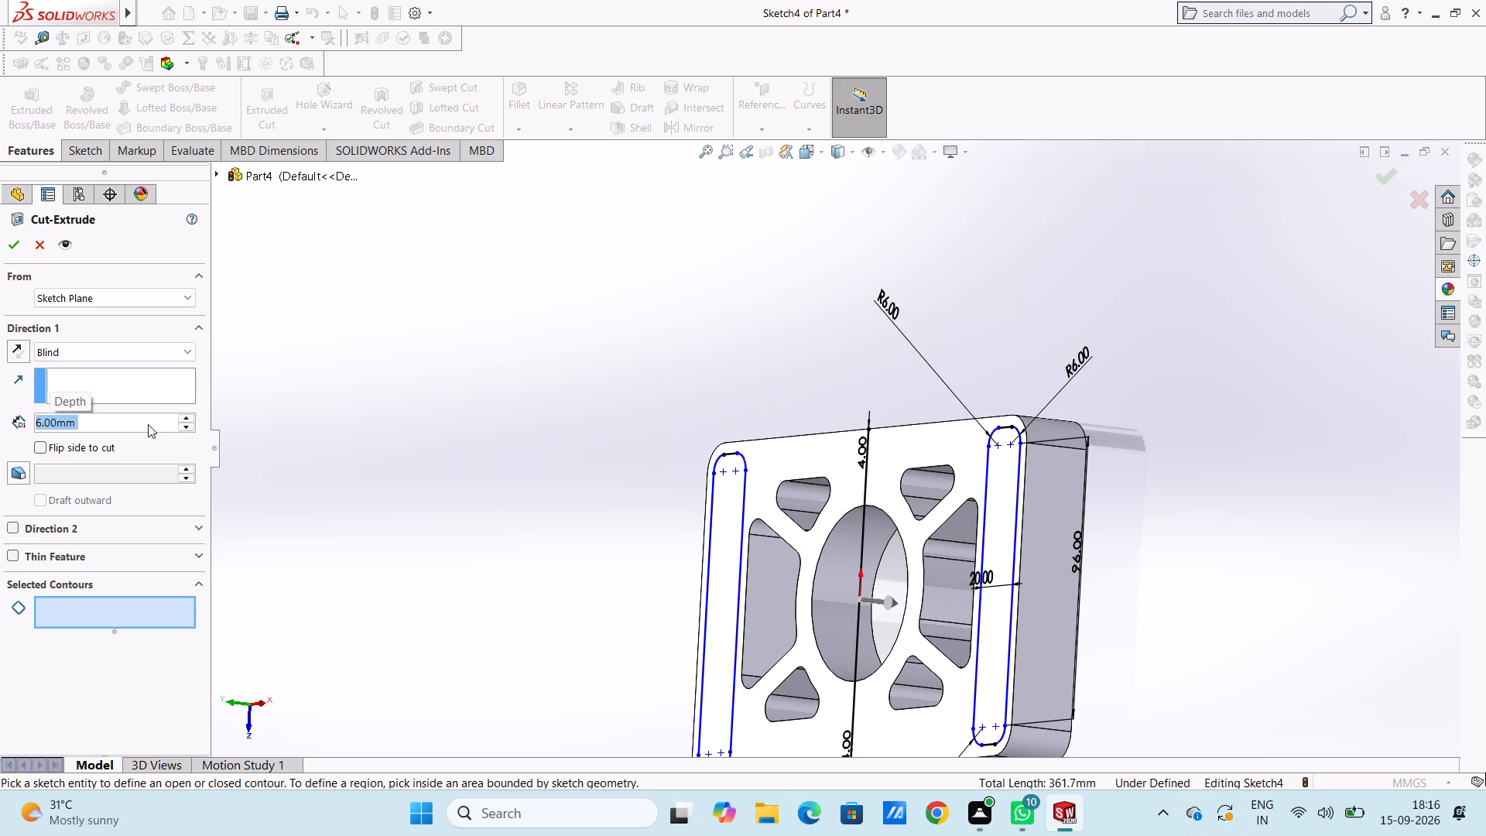
{"action": "left_click", "coordinate": [999, 507]}
{"action": "left_click", "coordinate": [718, 570]}
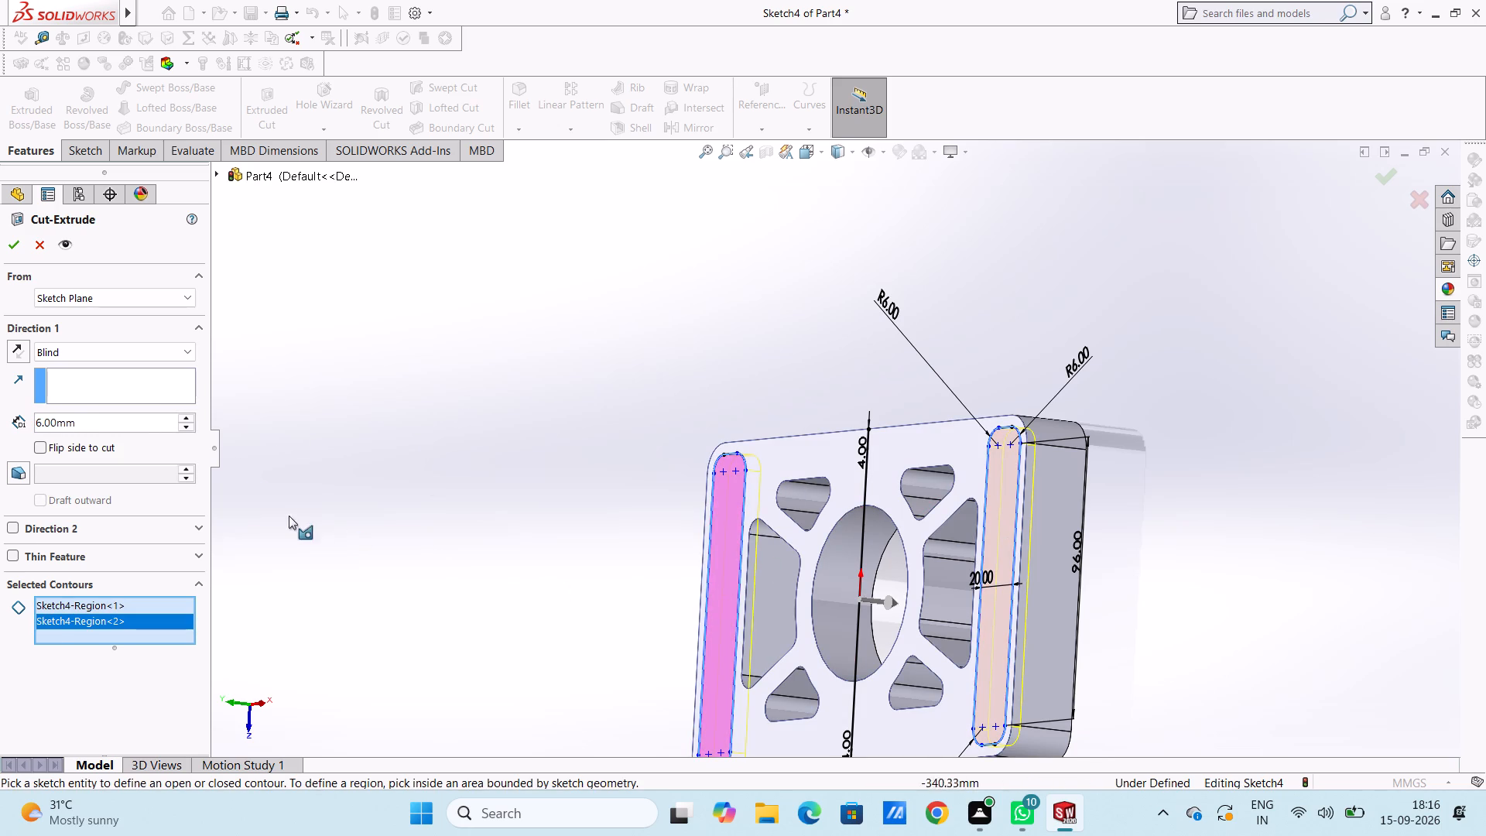
{"action": "left_click", "coordinate": [19, 251]}
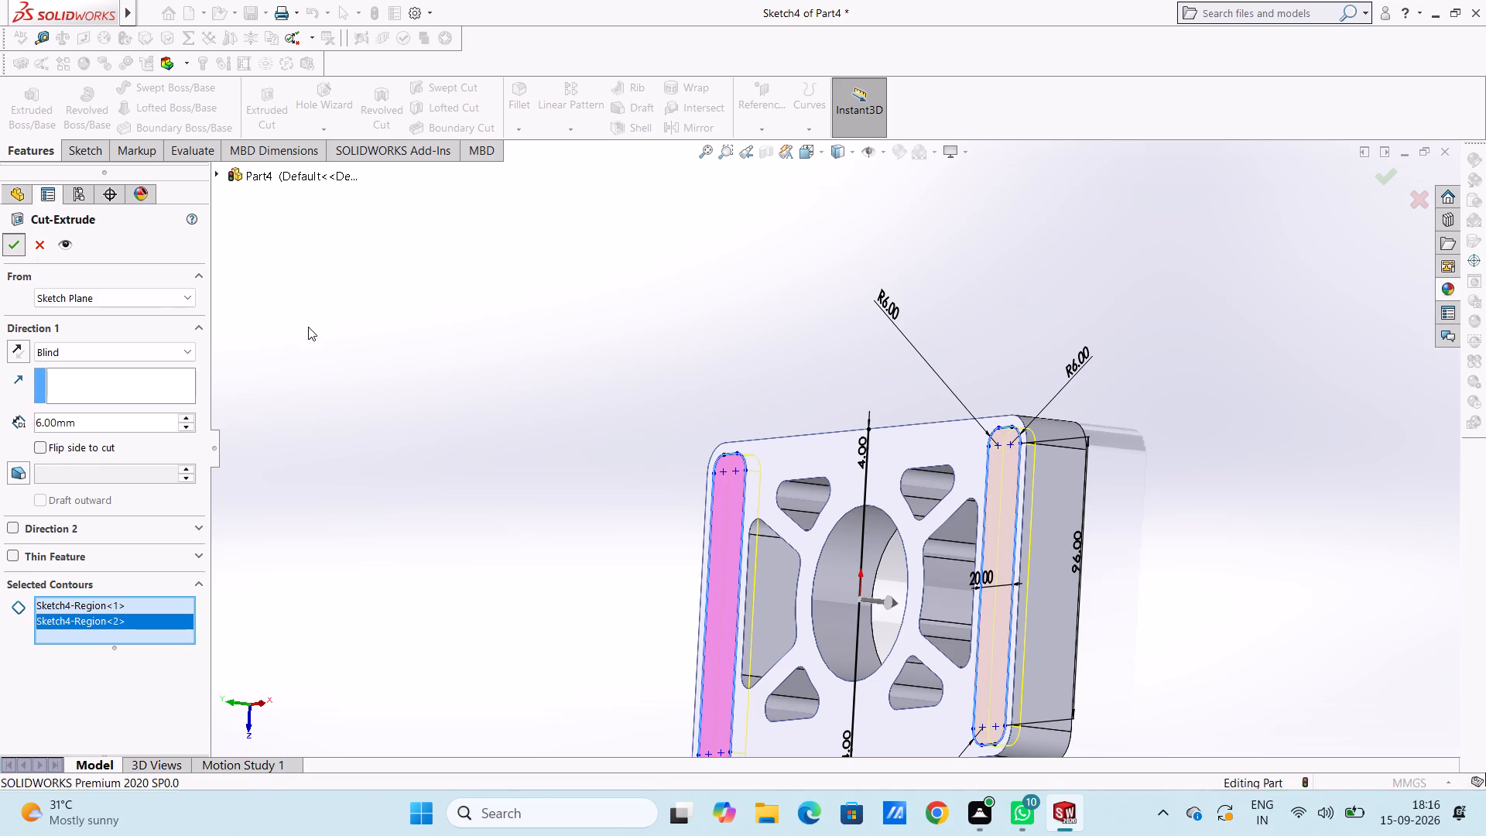
{"action": "left_click", "coordinate": [447, 407]}
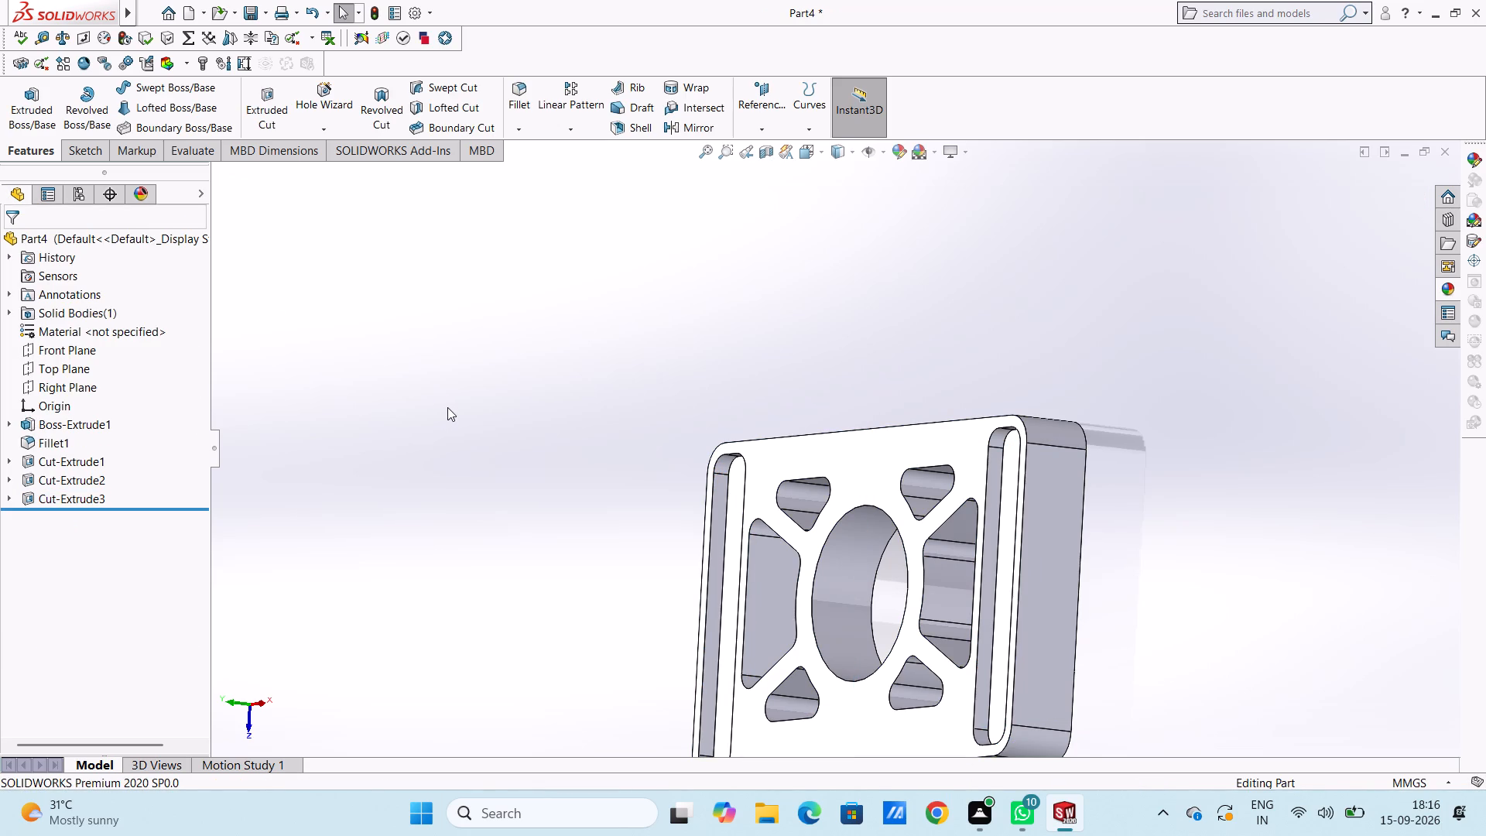
Start a sketch on the right pocket's floor and draw 3 mm radius circles centred on its two outer corner arcs.
{"action": "key", "text": "ctrl+5"}
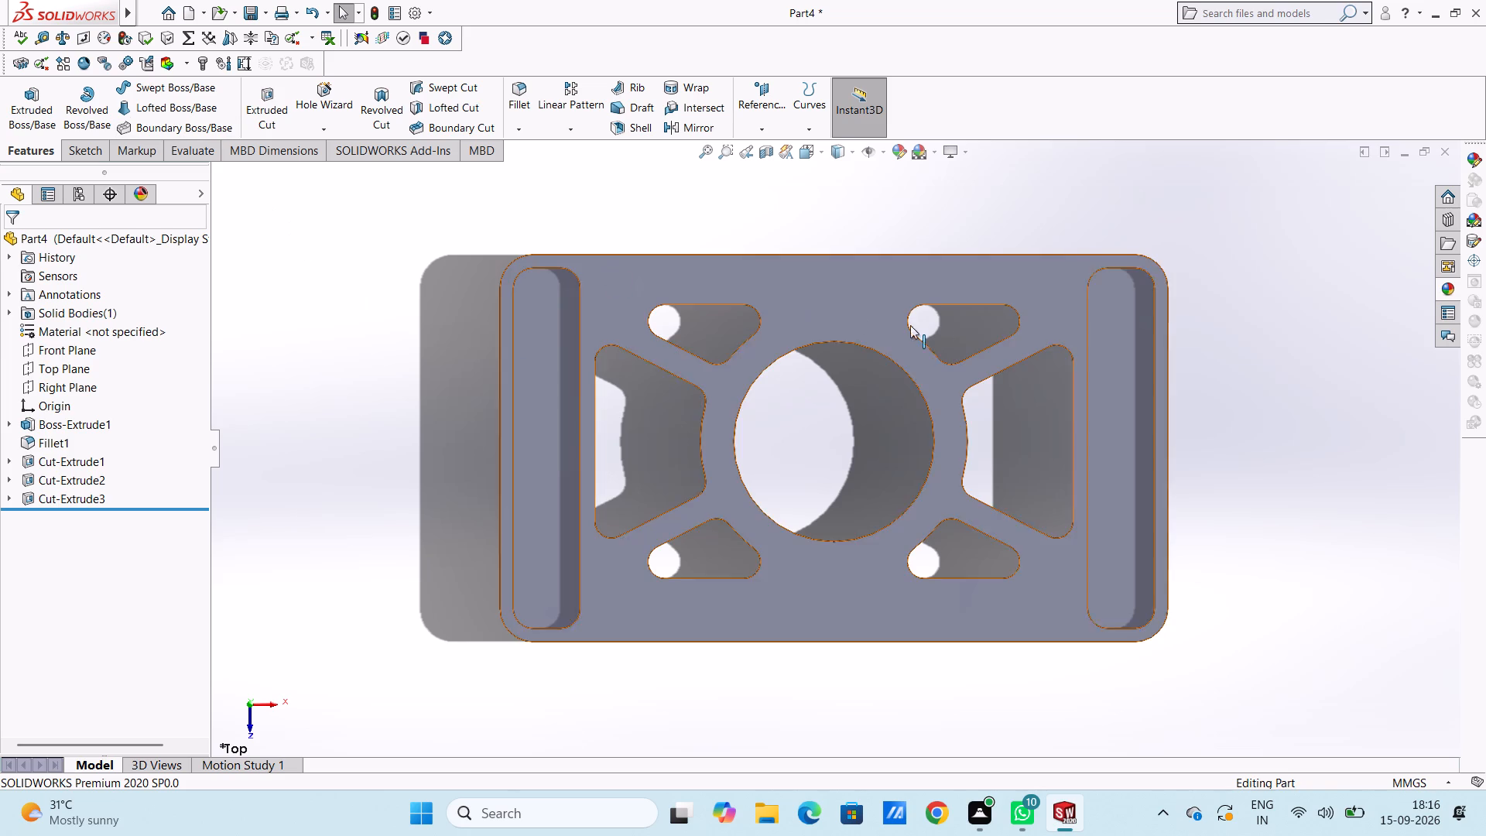
{"action": "left_click", "coordinate": [1128, 349]}
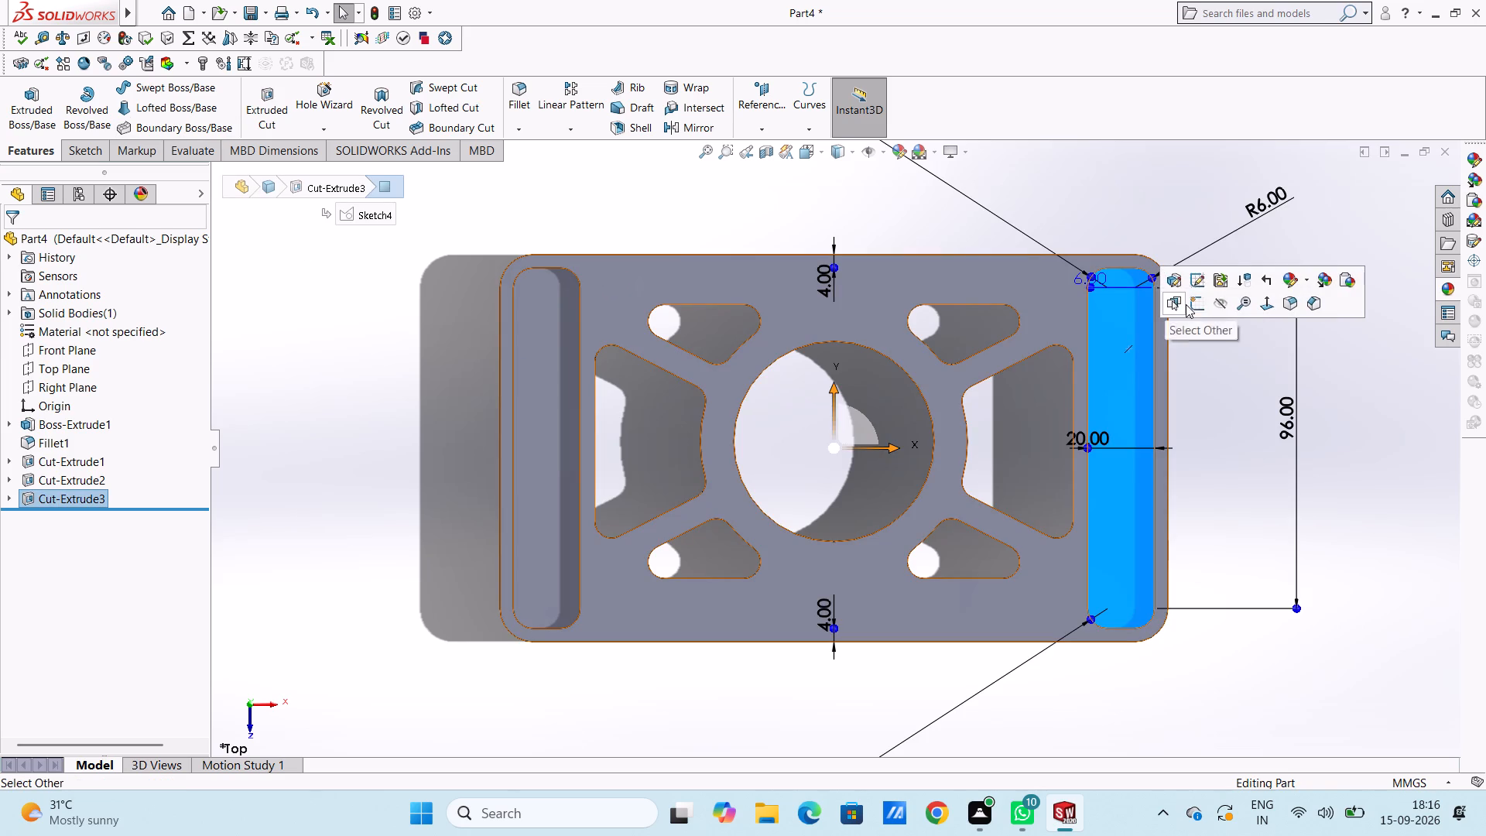
{"action": "left_click", "coordinate": [1197, 308]}
{"action": "left_click", "coordinate": [1198, 298]}
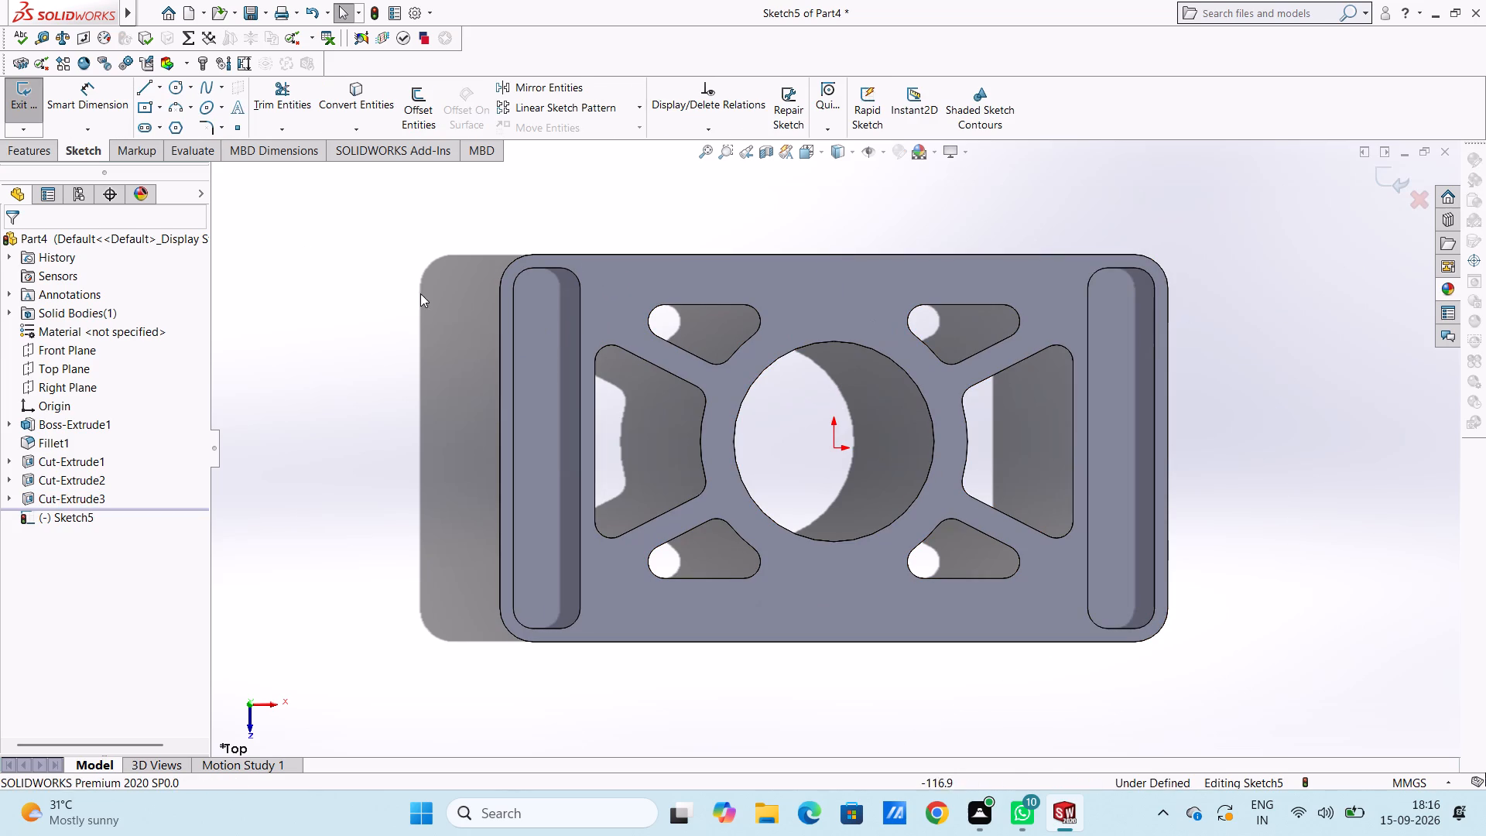
{"action": "left_click", "coordinate": [176, 93]}
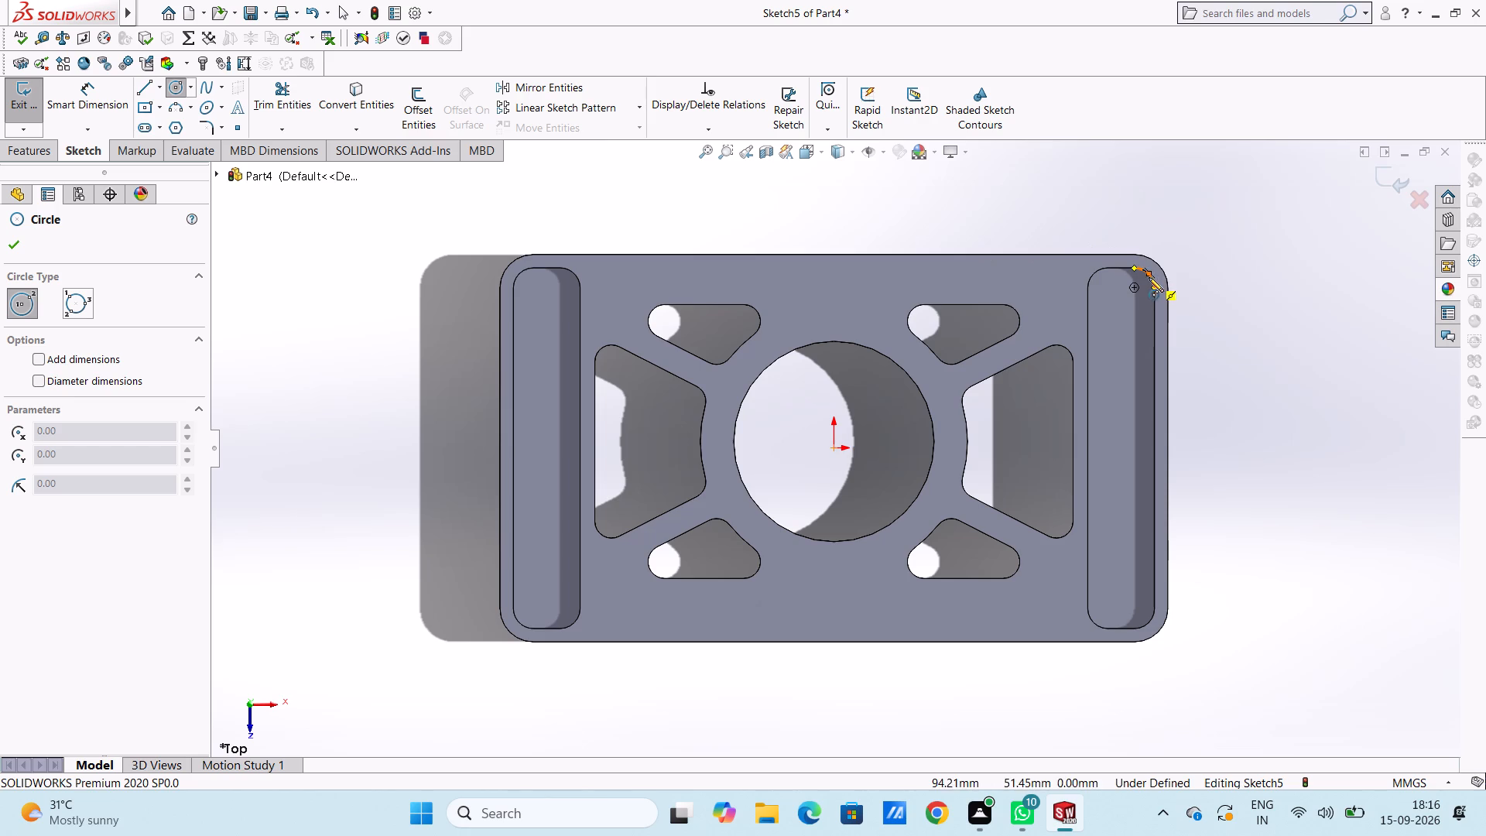
{"action": "left_click", "coordinate": [1133, 289]}
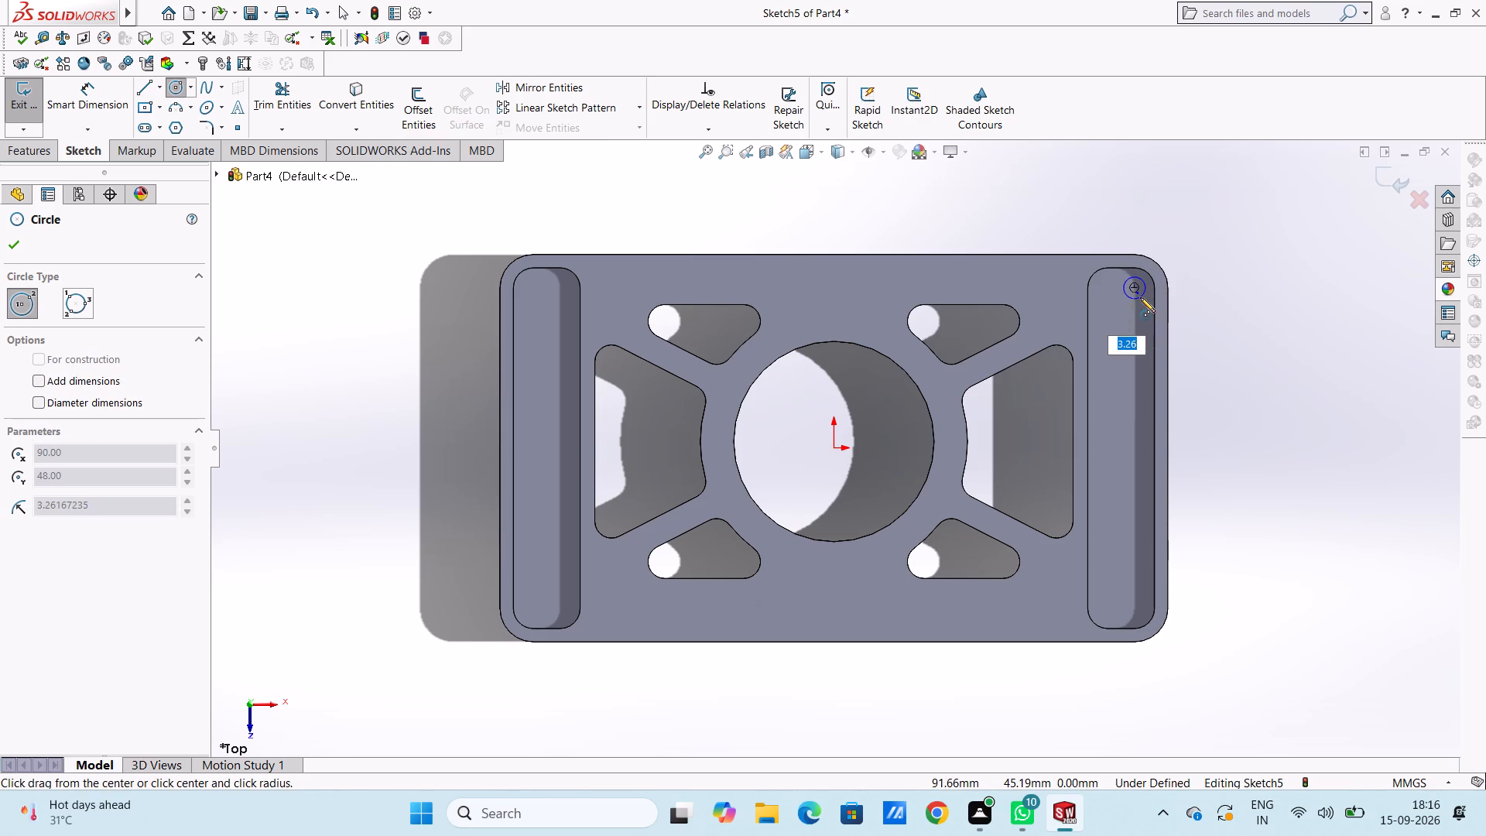
{"action": "key", "text": "3"}
{"action": "key", "text": "Return"}
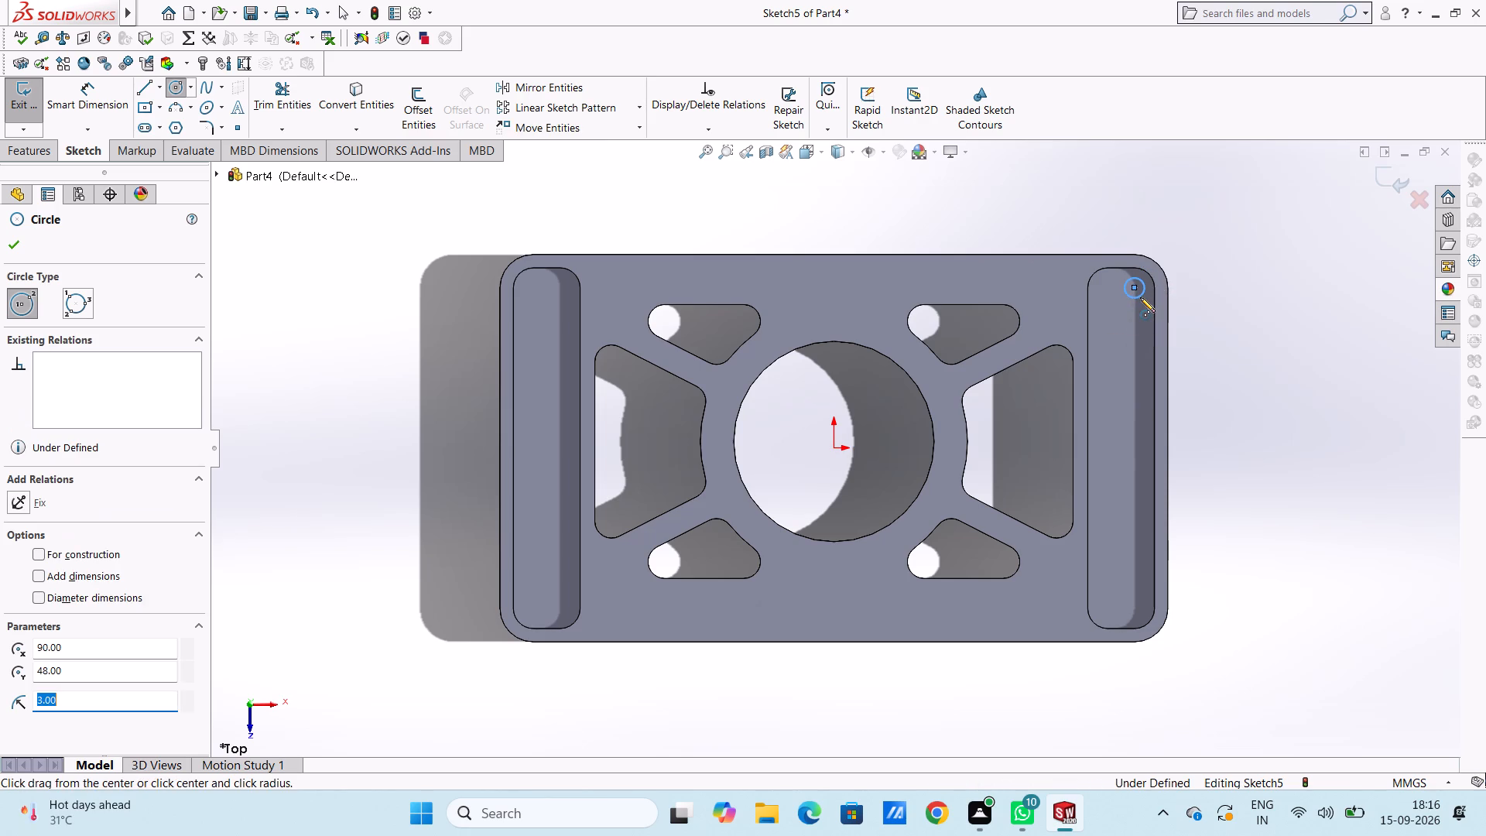
{"action": "left_click", "coordinate": [1134, 607]}
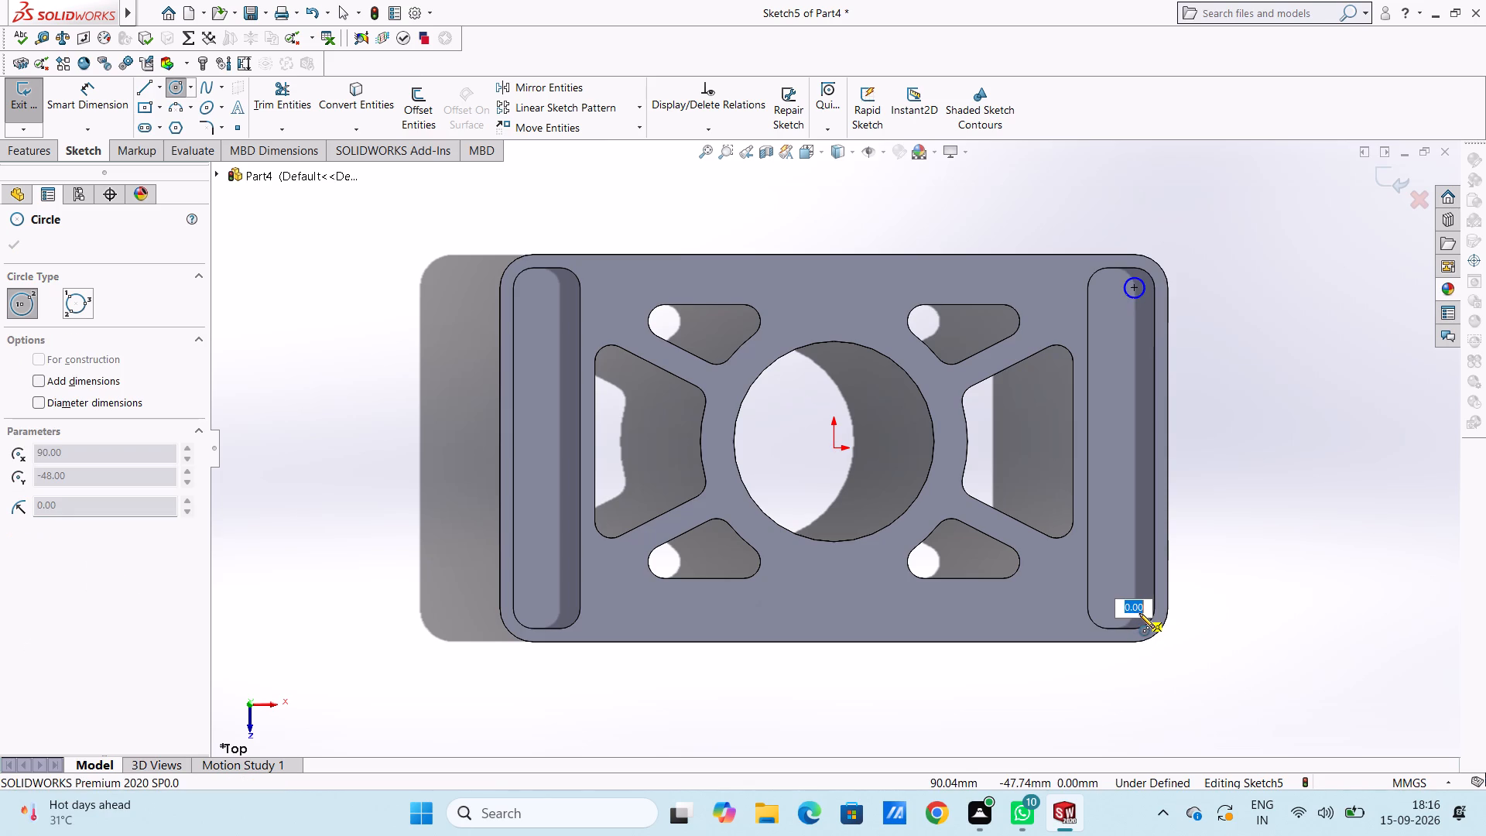
{"action": "key", "text": "3"}
{"action": "key", "text": "Return"}
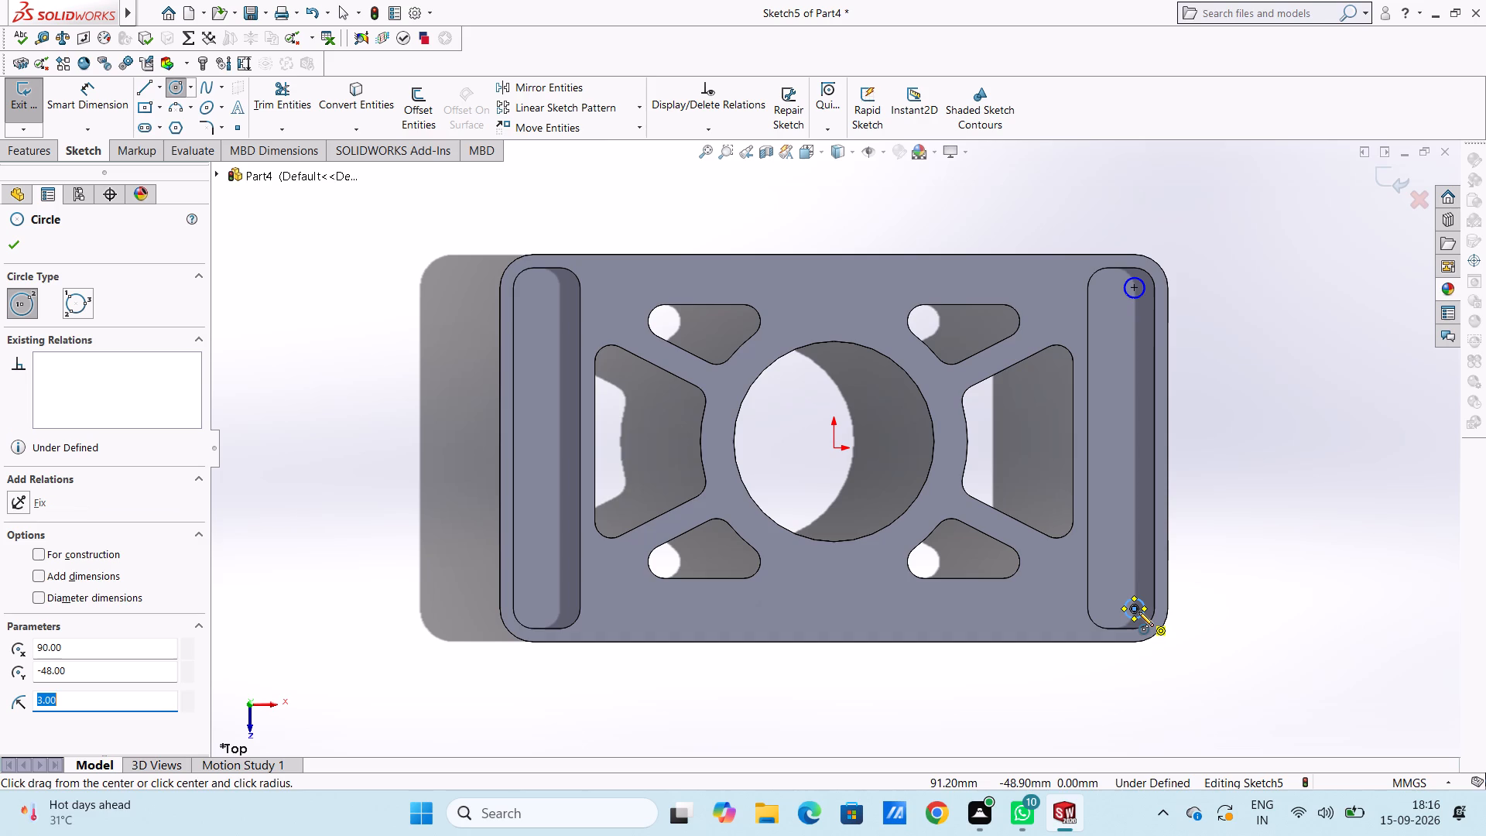
{"action": "key", "text": "Escape"}
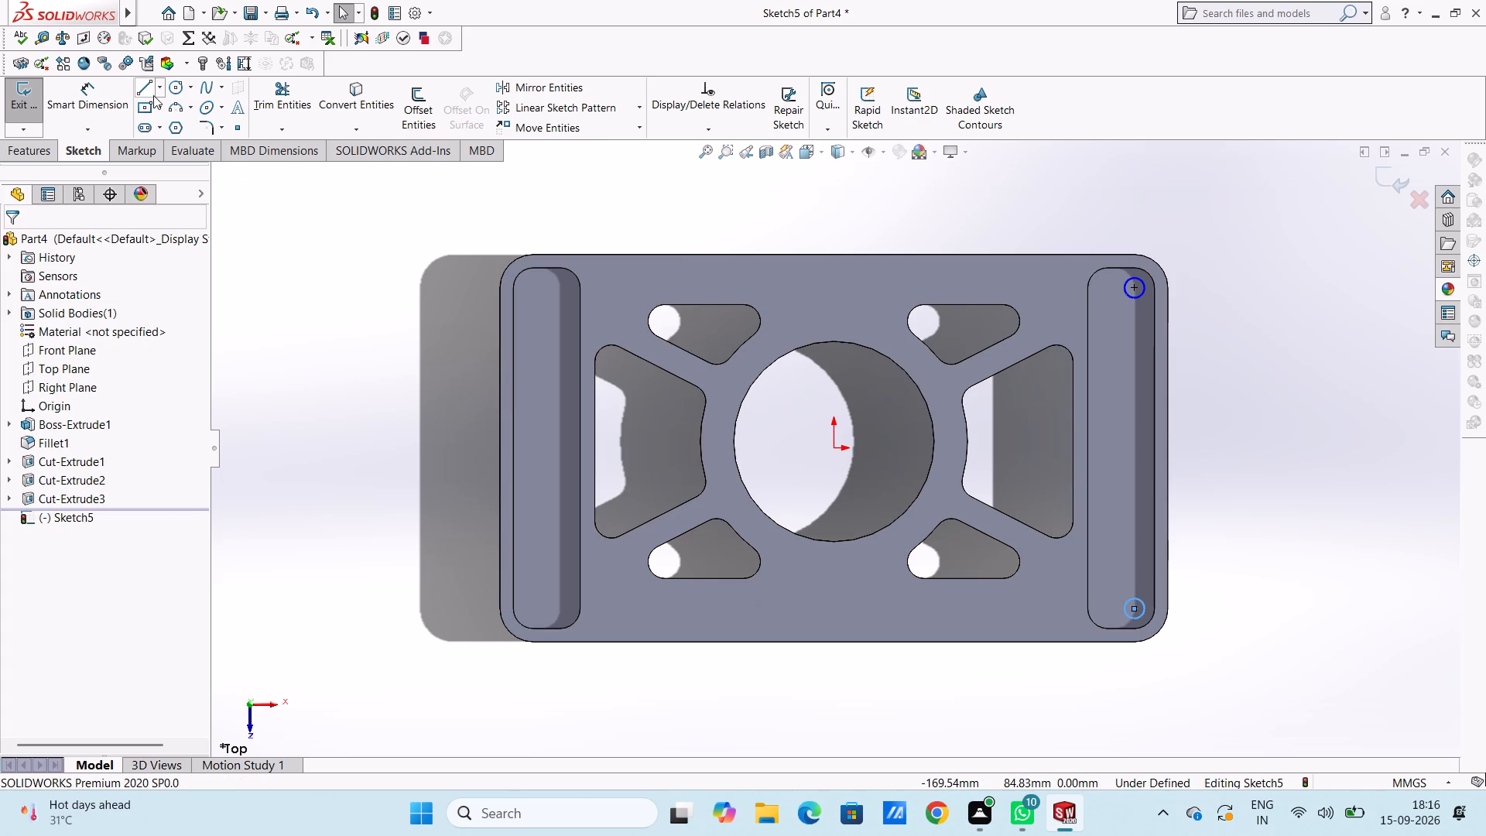
Sketch two 3 mm radius circles centred on the left pocket's upper and lower outer corner arcs.
{"action": "left_click", "coordinate": [180, 87]}
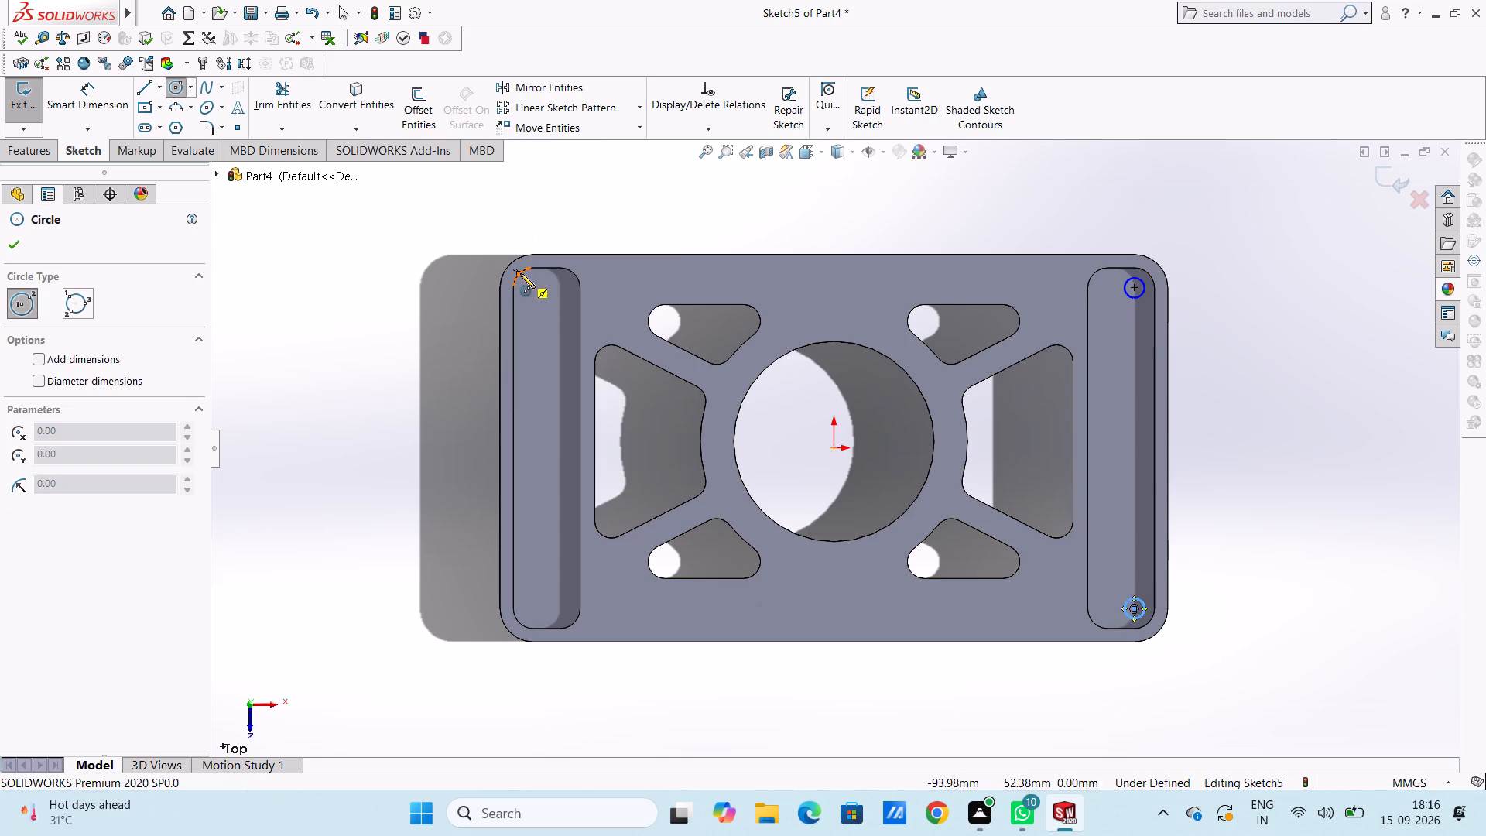
{"action": "left_click", "coordinate": [533, 290]}
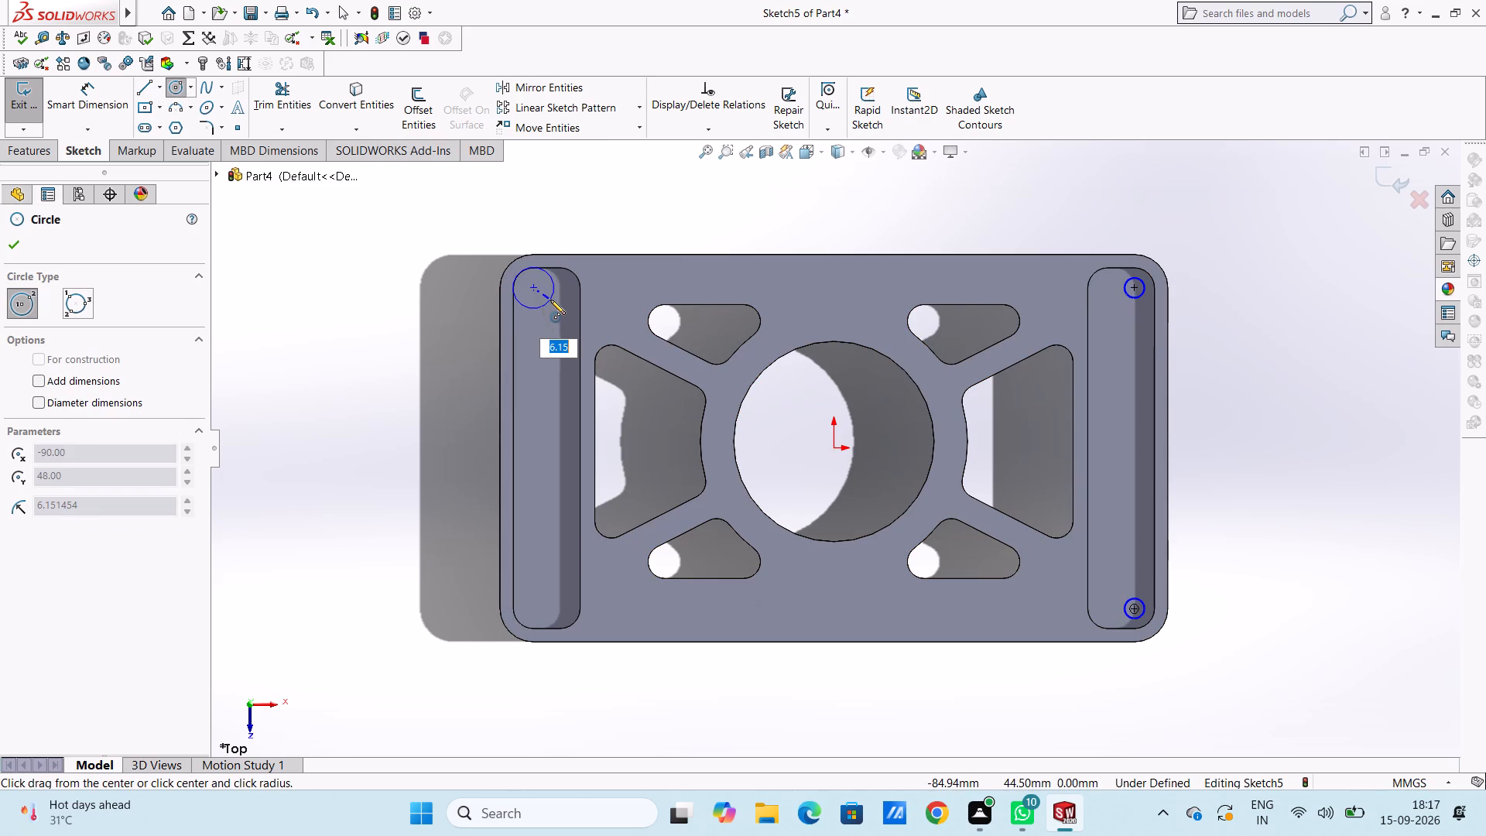
{"action": "key", "text": "3"}
{"action": "key", "text": "Return"}
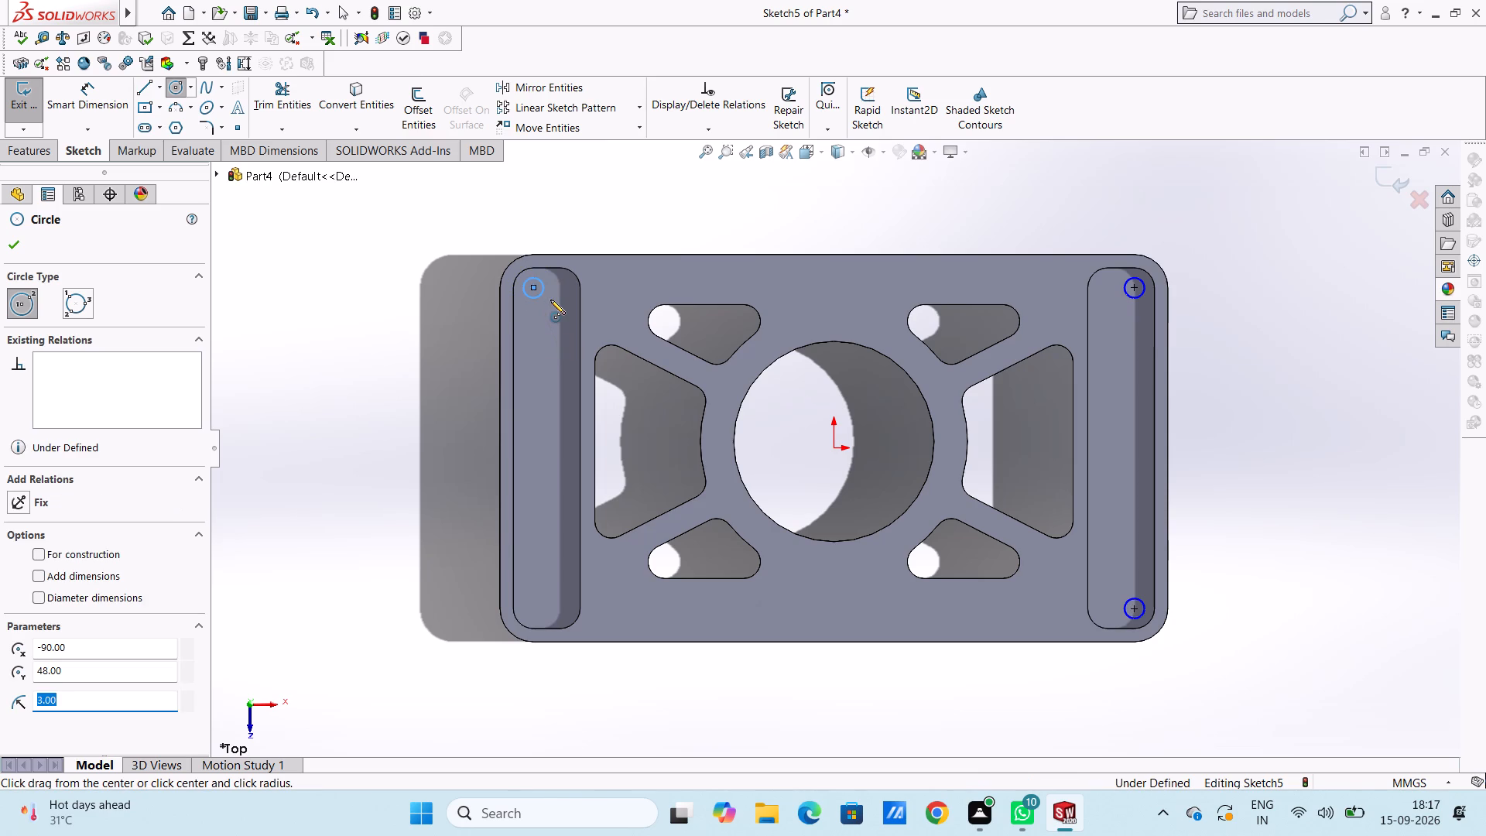
{"action": "left_click", "coordinate": [534, 605]}
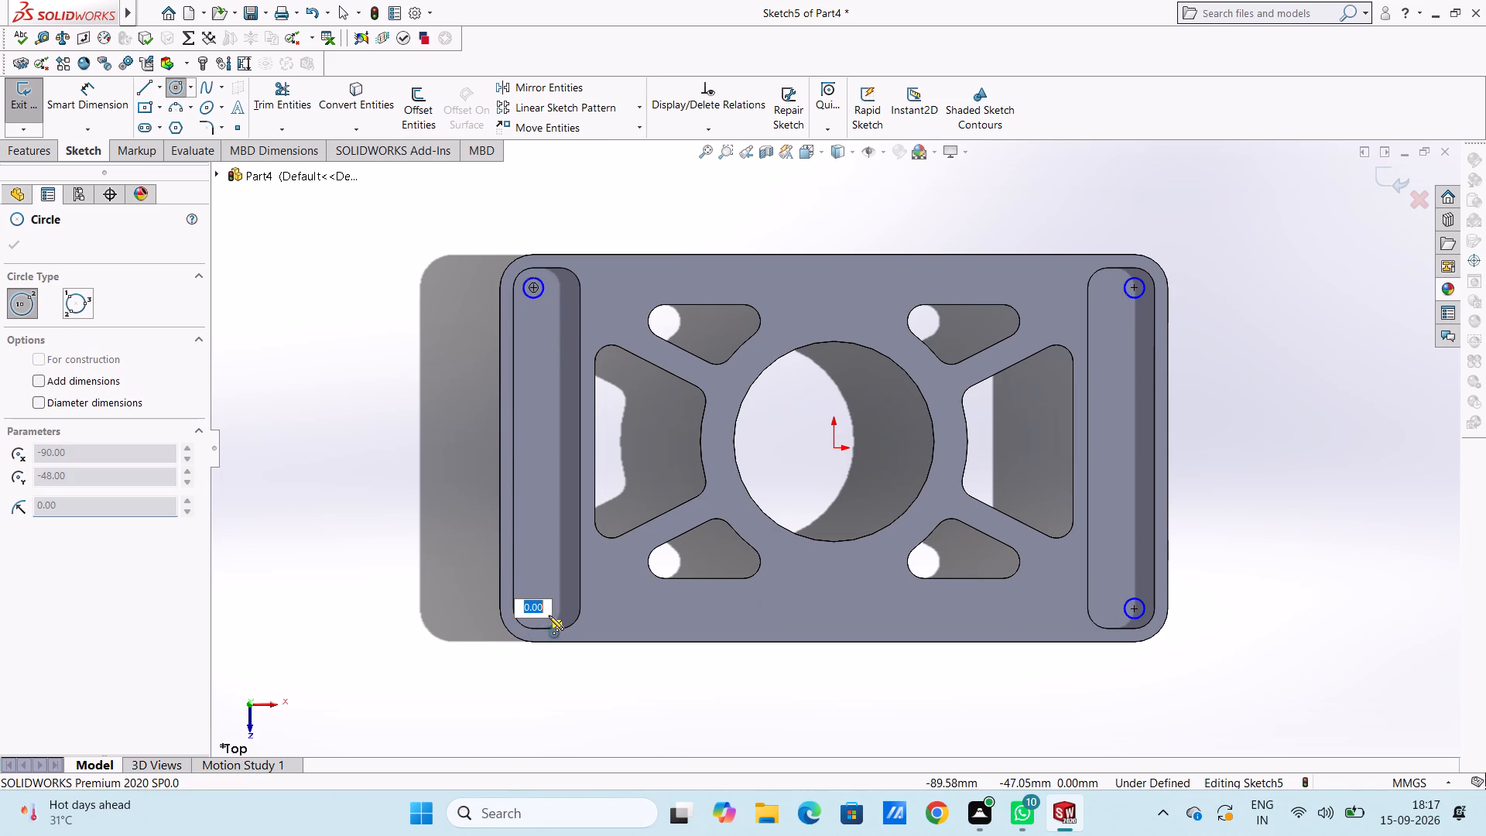
{"action": "key", "text": "3"}
{"action": "key", "text": "Return"}
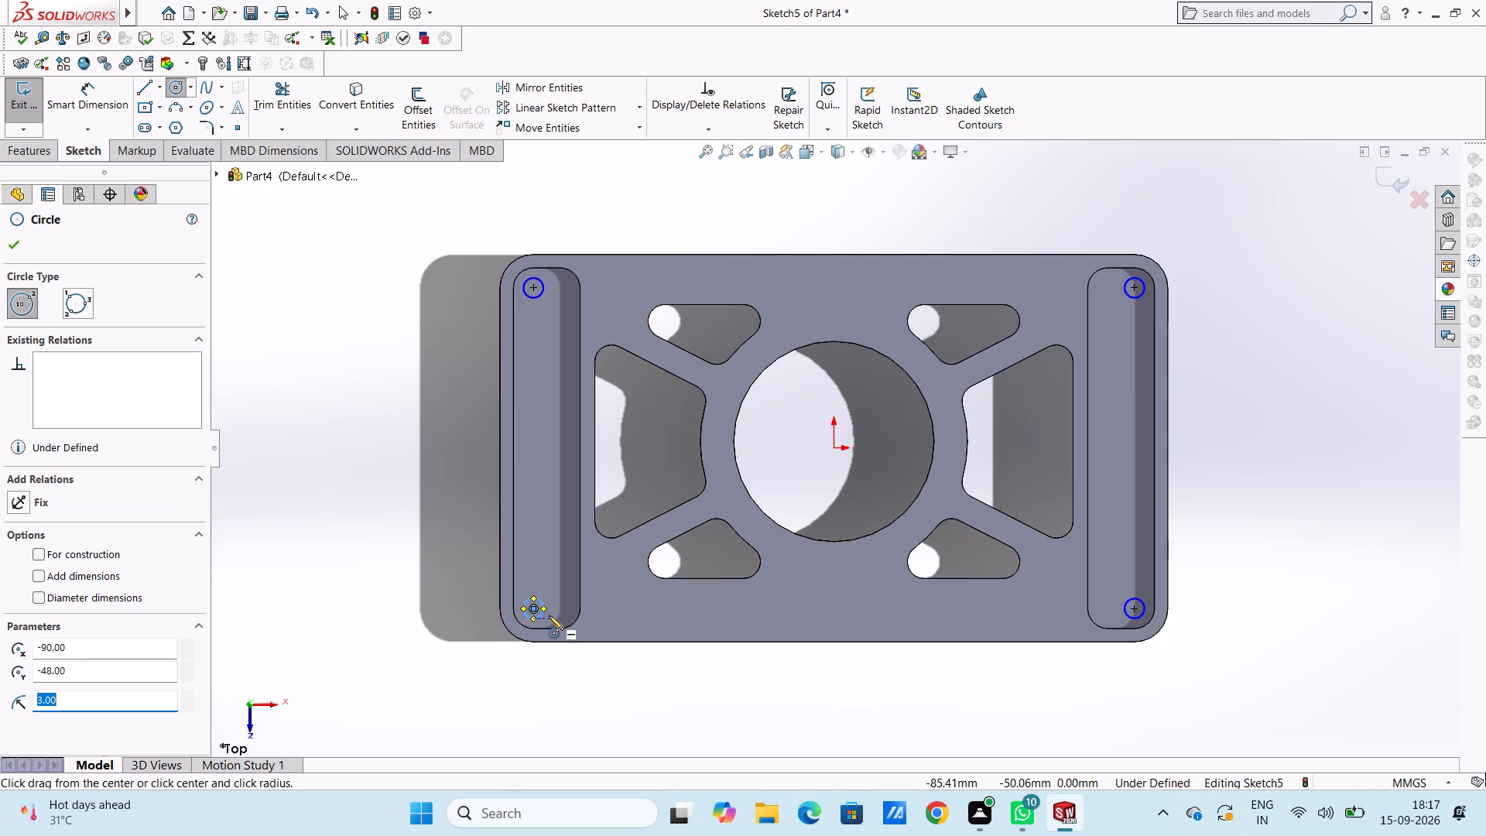
{"action": "key", "text": "Escape"}
{"action": "key", "text": "Escape"}
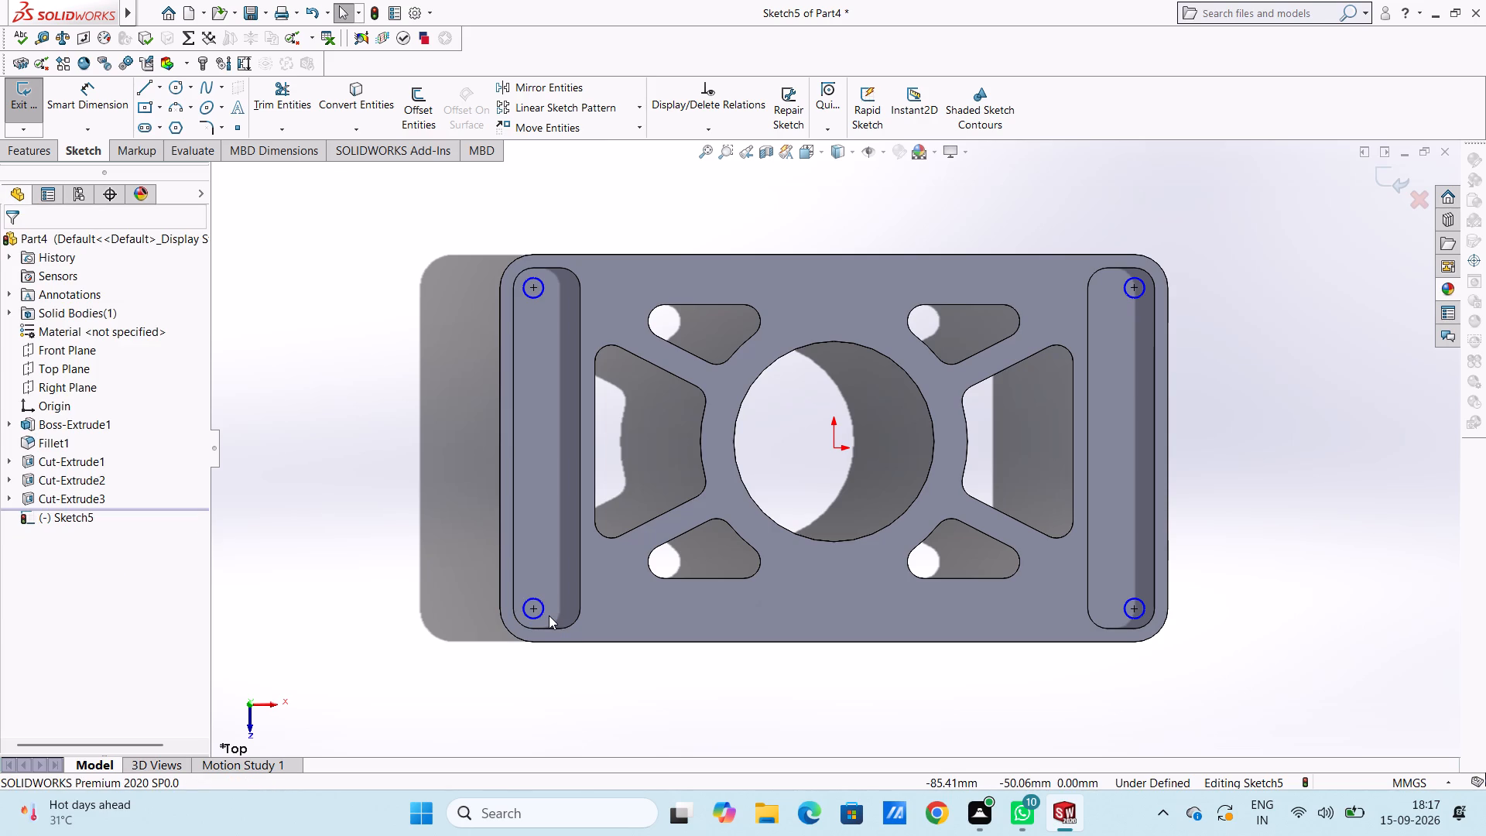
Dimension the diameters of the upper and lower circles in the left pocket.
{"action": "left_click", "coordinate": [98, 104]}
{"action": "left_click", "coordinate": [529, 294]}
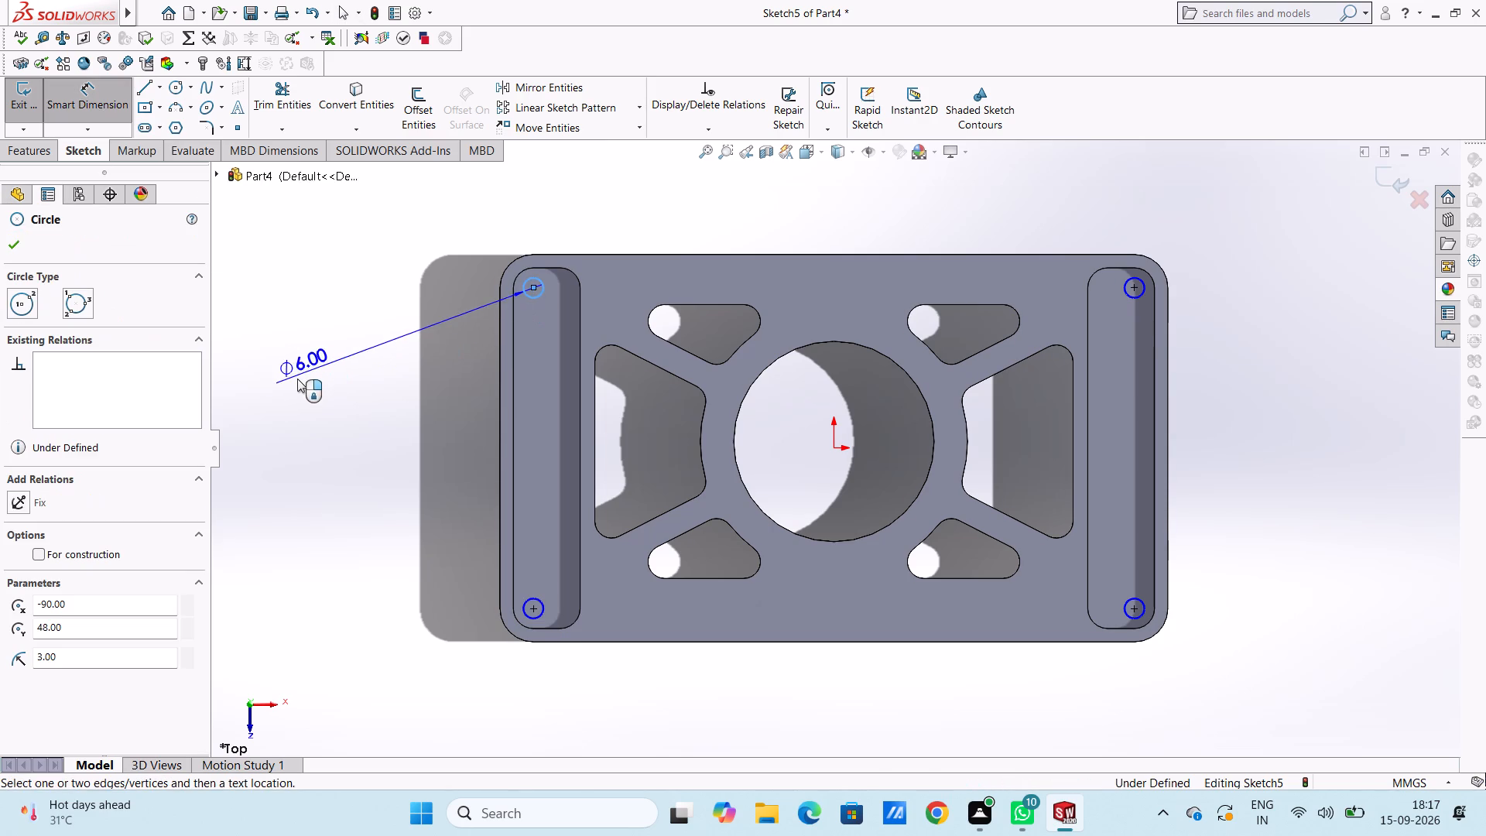
{"action": "left_click", "coordinate": [303, 389]}
{"action": "key", "text": "Return"}
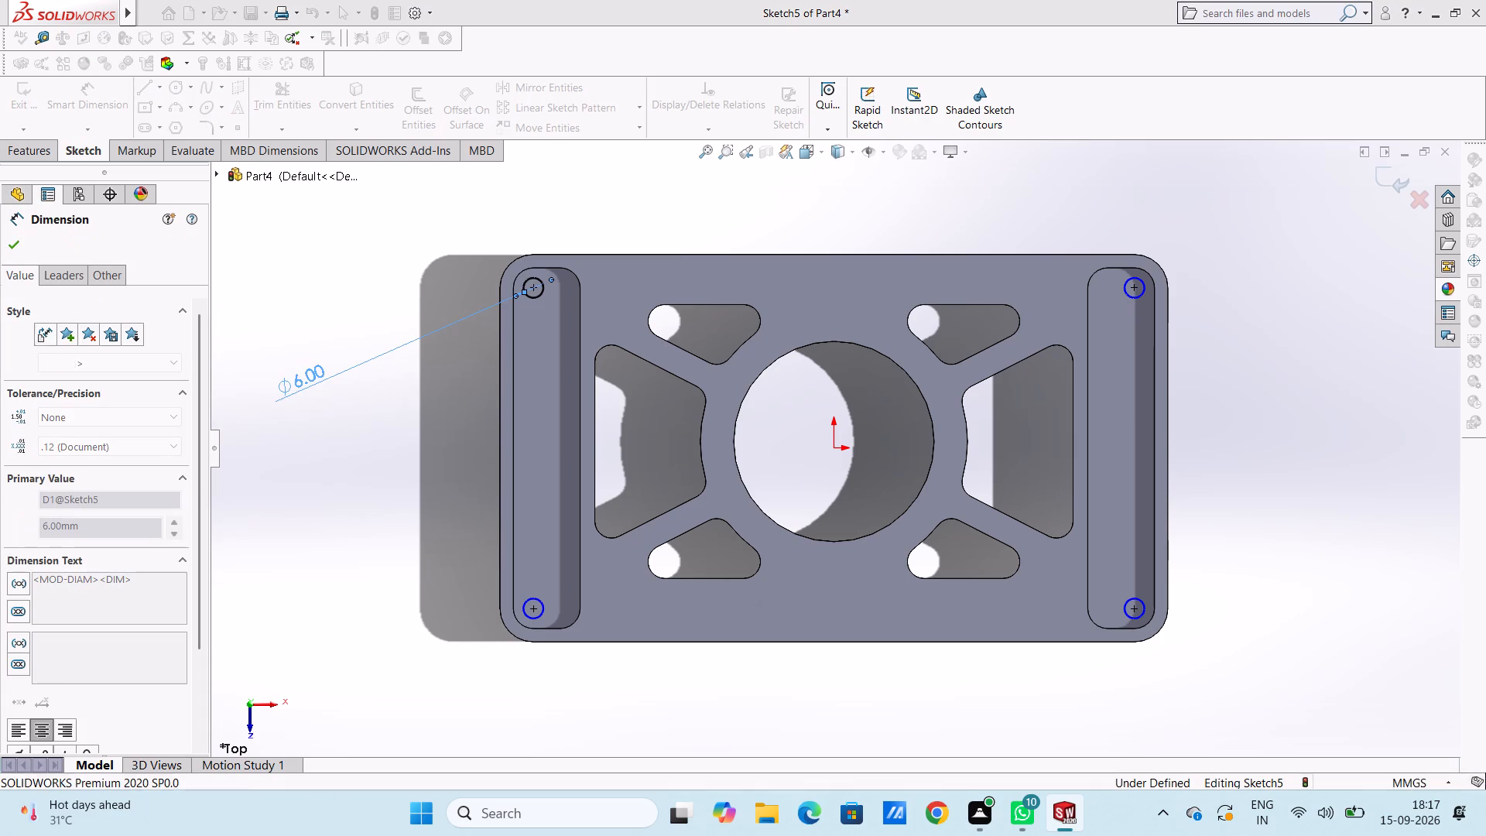
{"action": "left_click", "coordinate": [354, 487]}
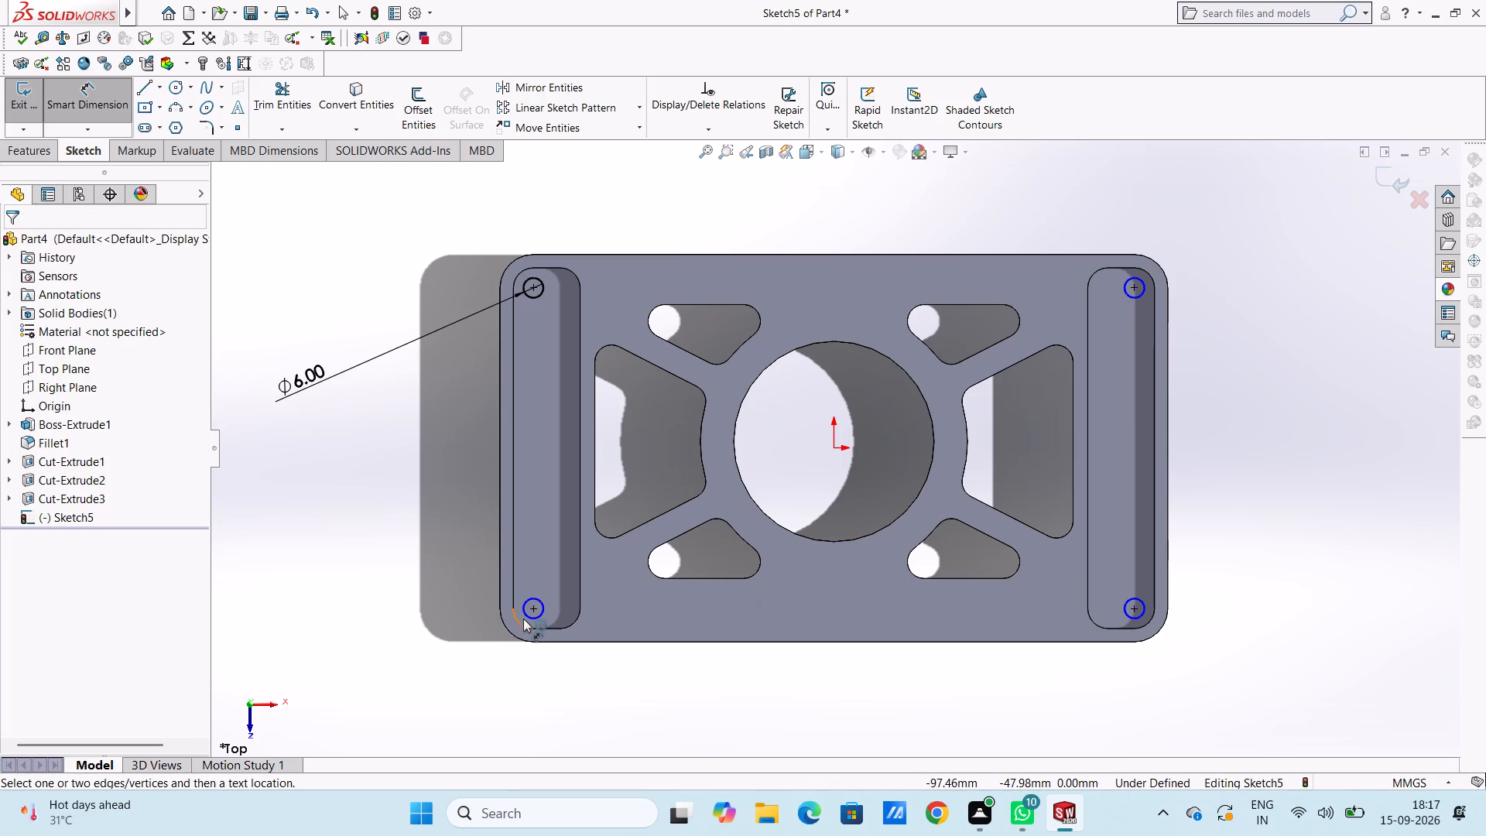
{"action": "left_click", "coordinate": [524, 618]}
{"action": "left_click", "coordinate": [419, 667]}
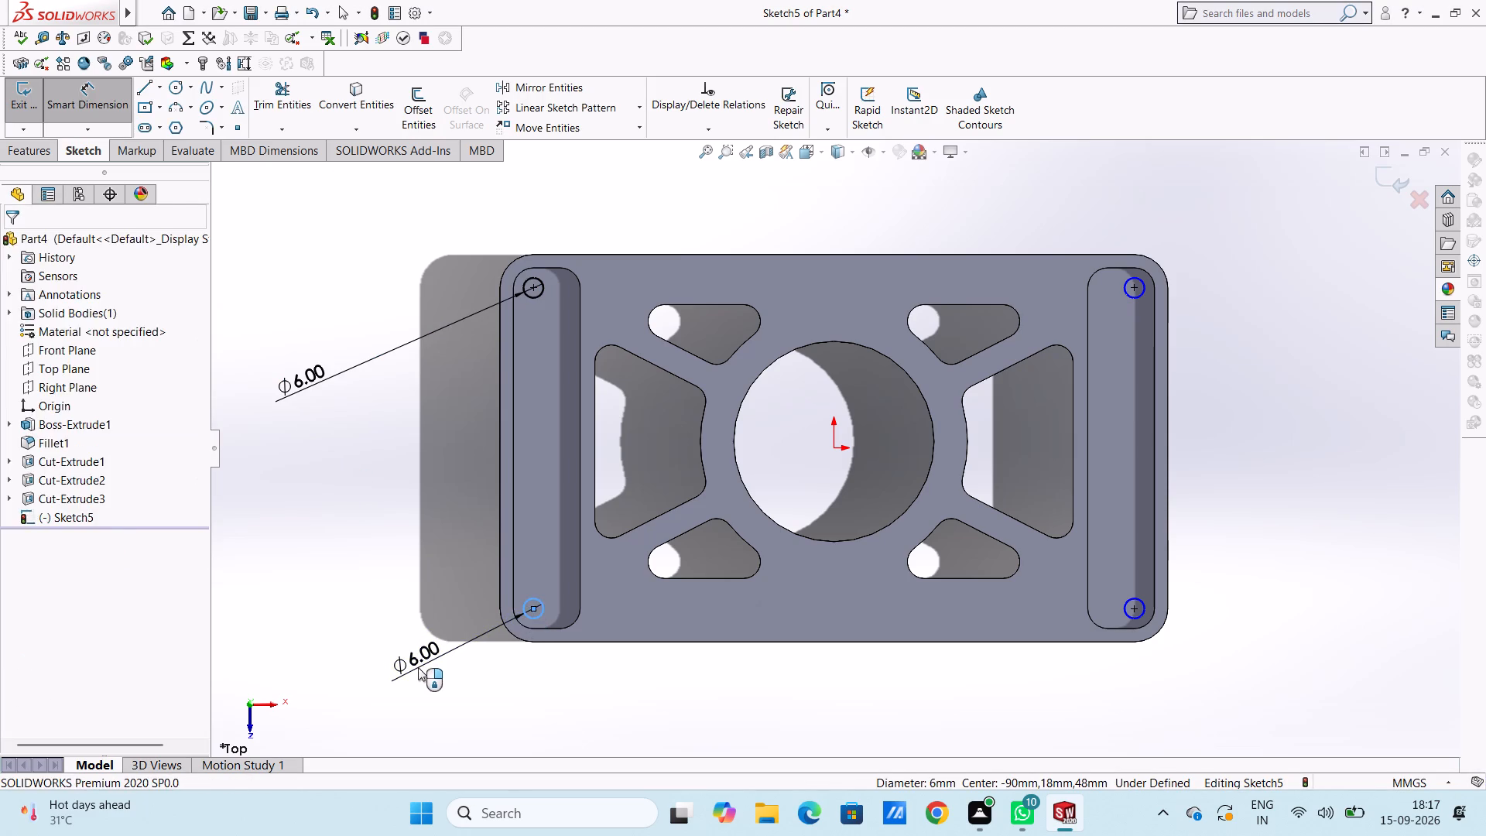
{"action": "key", "text": "Return"}
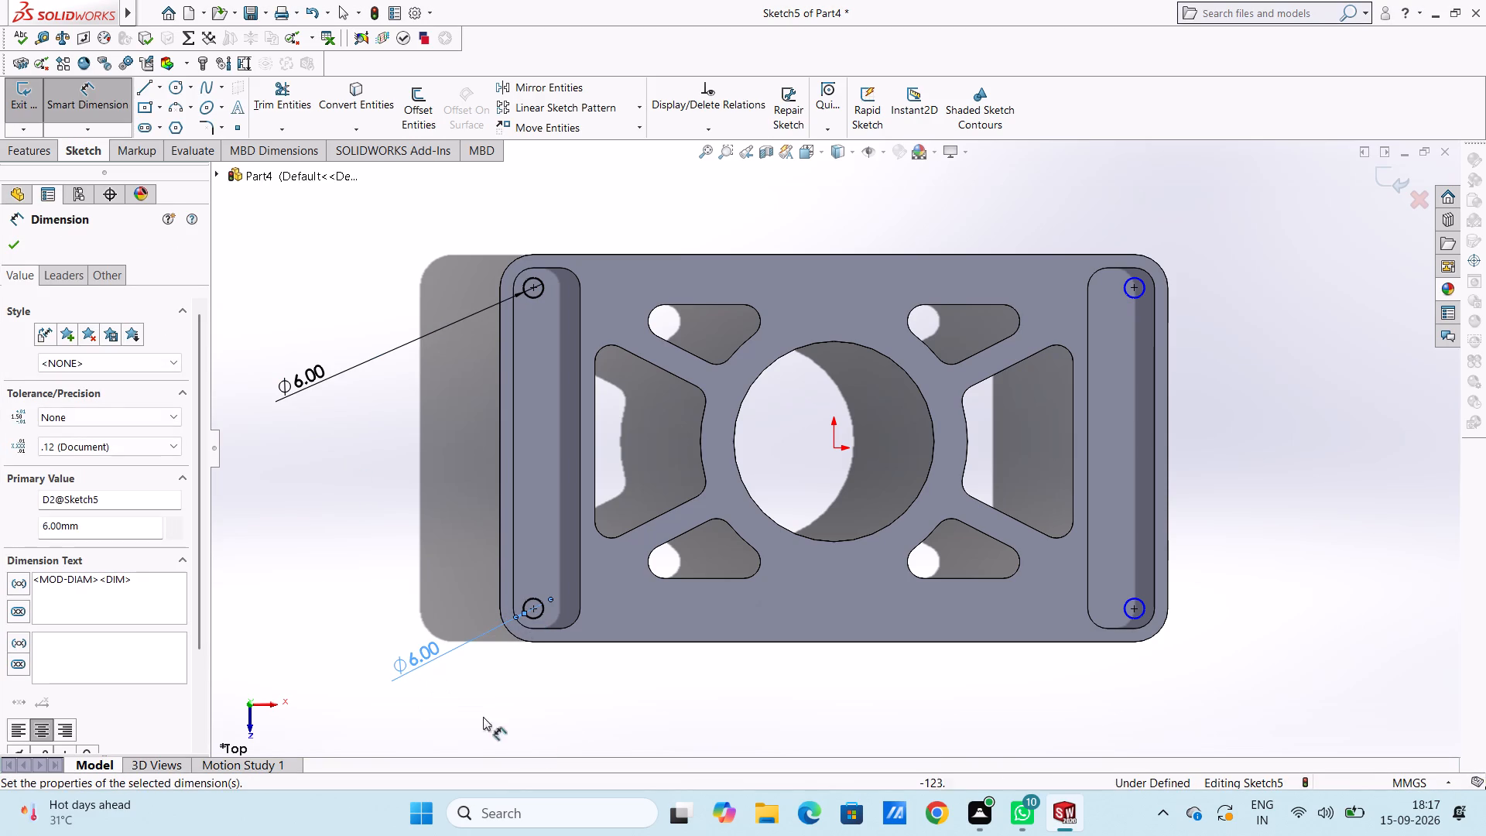
{"action": "left_click", "coordinate": [567, 712]}
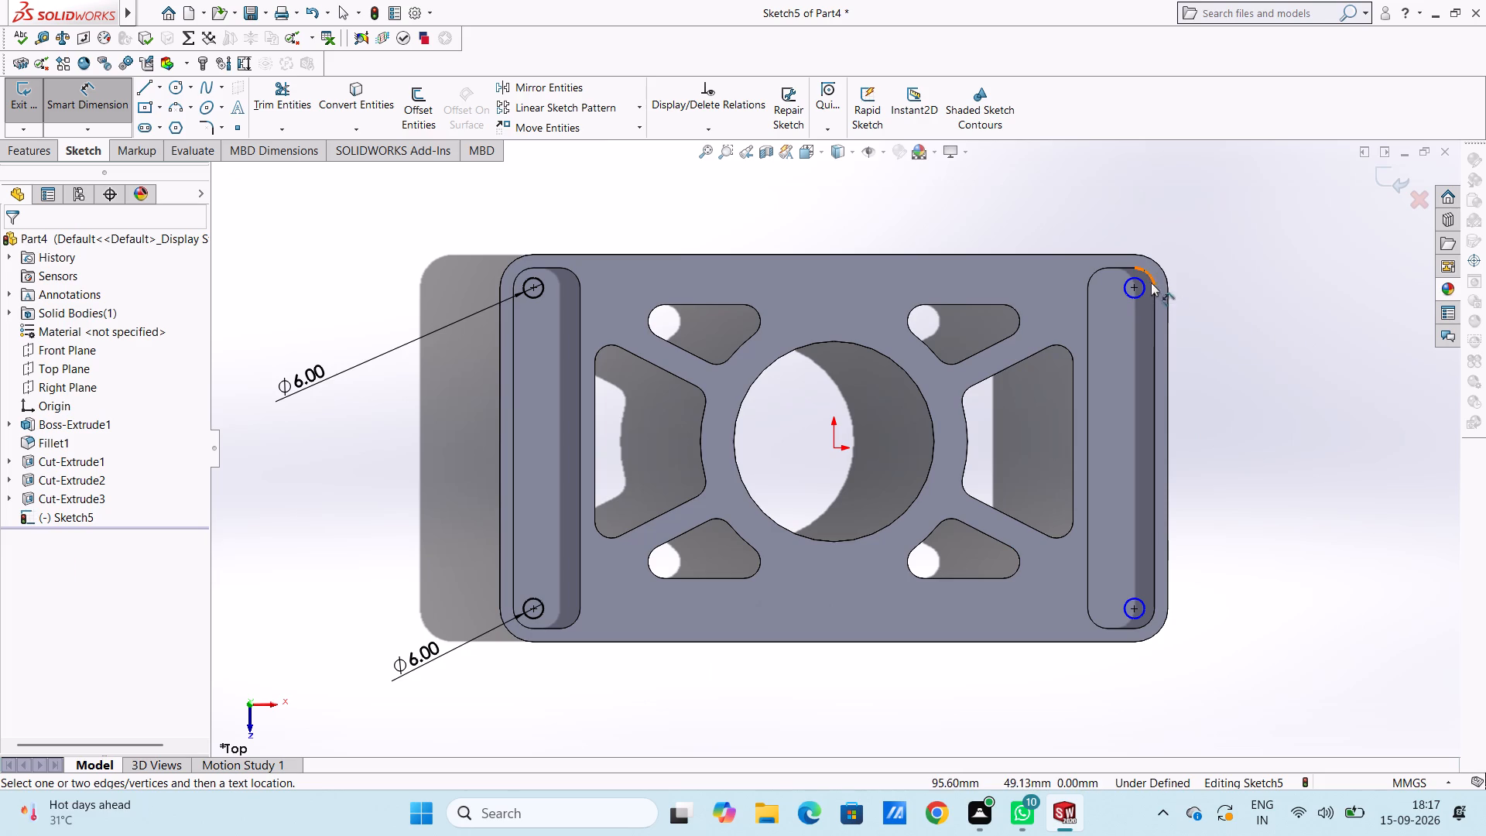
Dimension the diameters of the upper and lower circles in the right pocket.
{"action": "left_click", "coordinate": [1142, 281]}
{"action": "left_click", "coordinate": [1250, 242]}
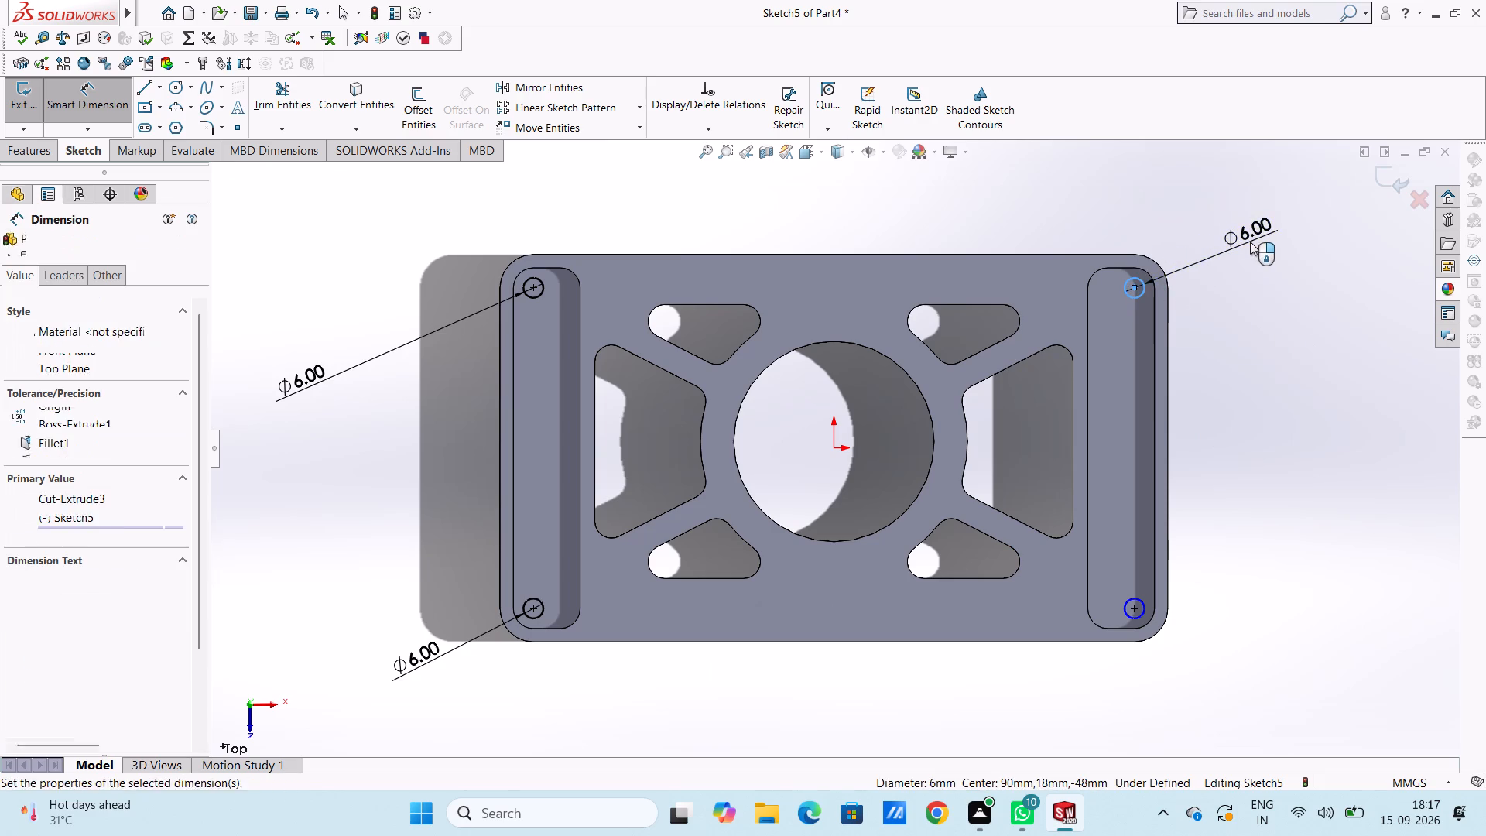
{"action": "key", "text": "Return"}
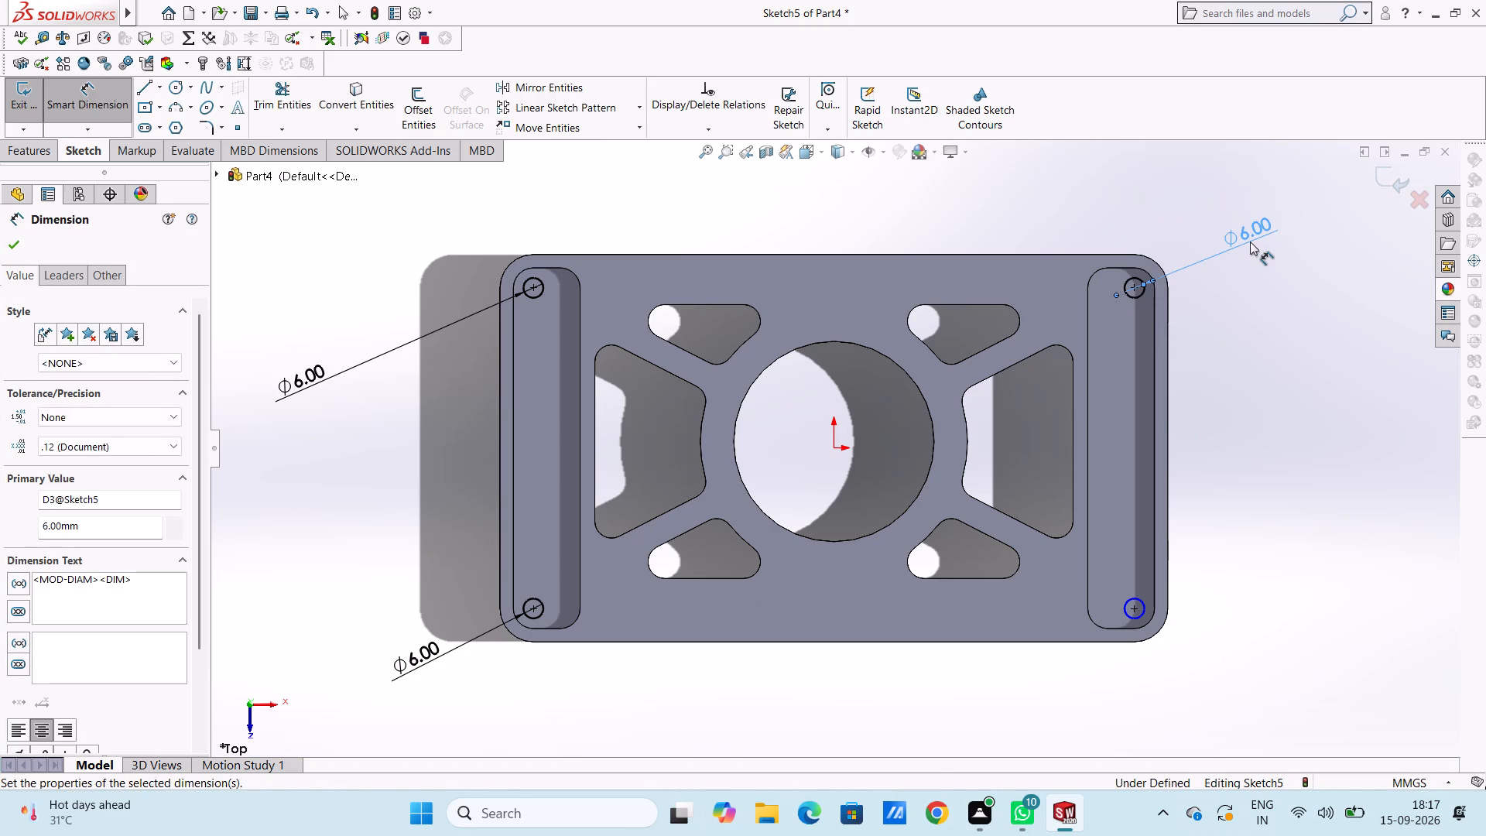
{"action": "left_click", "coordinate": [1258, 314]}
{"action": "left_click", "coordinate": [1136, 596]}
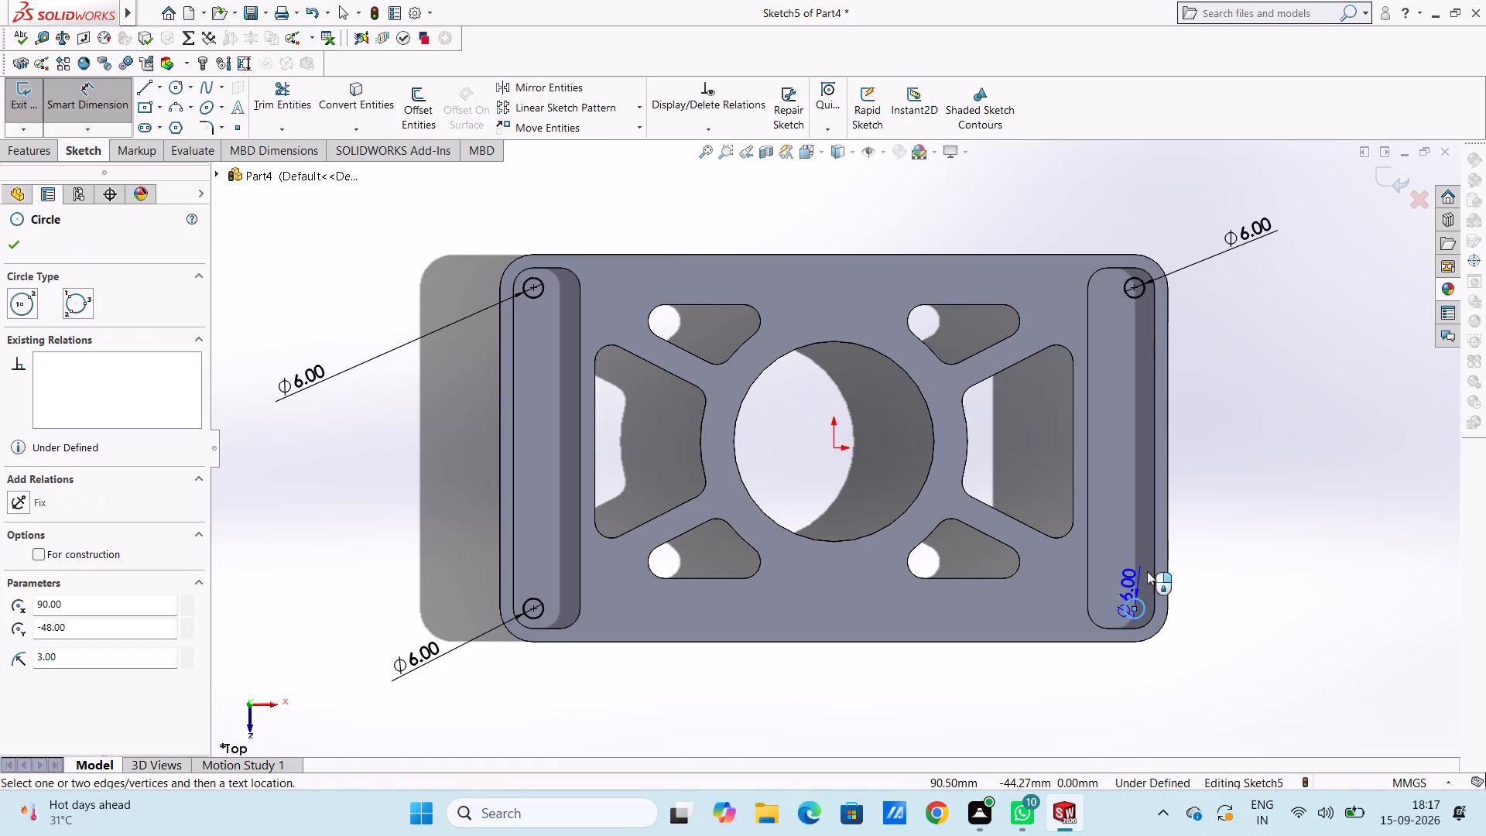
{"action": "left_click", "coordinate": [1270, 475]}
{"action": "key", "text": "Return"}
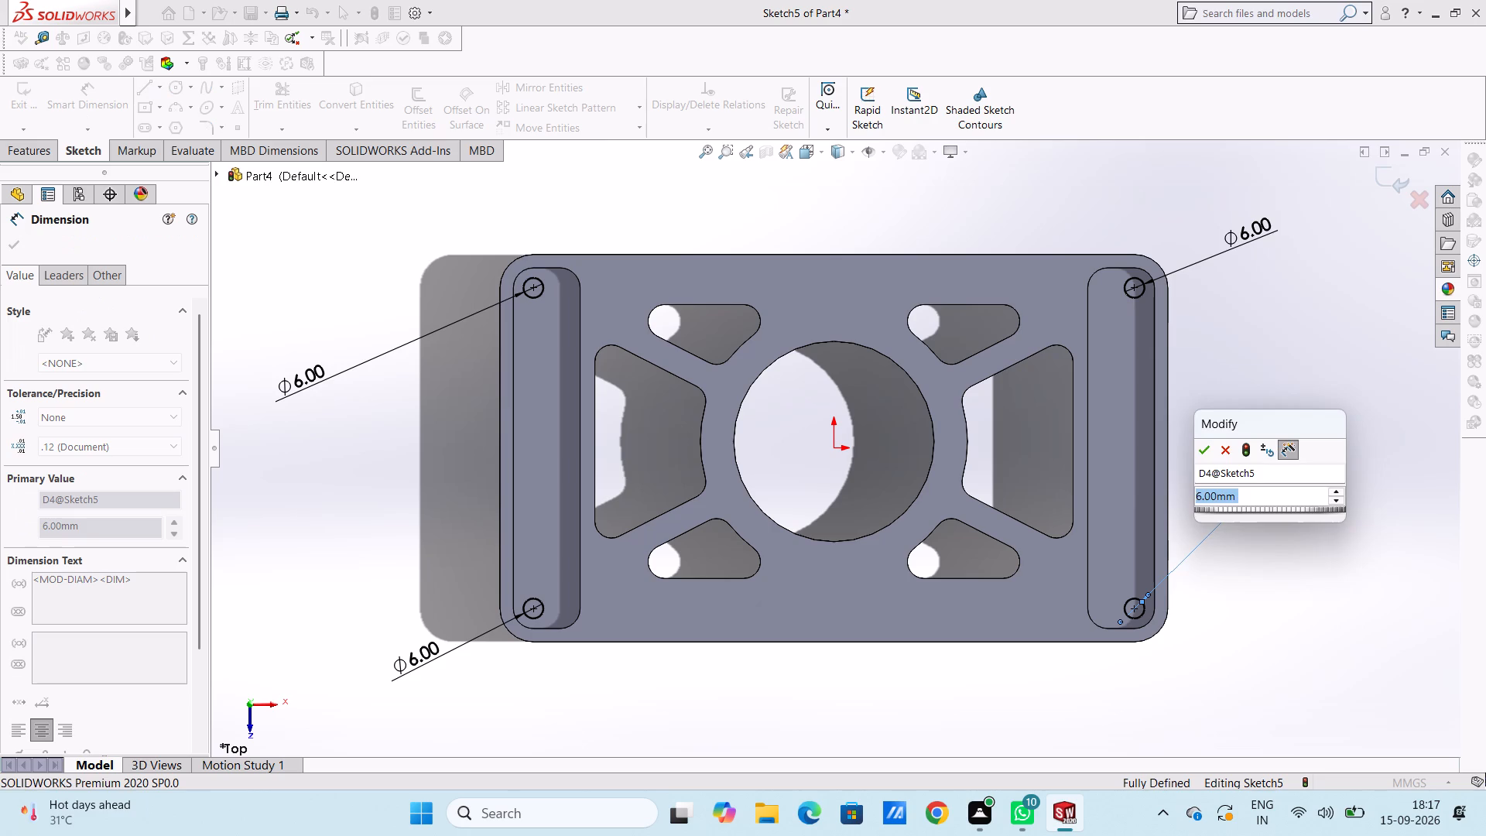
{"action": "key", "text": "ctrl+7"}
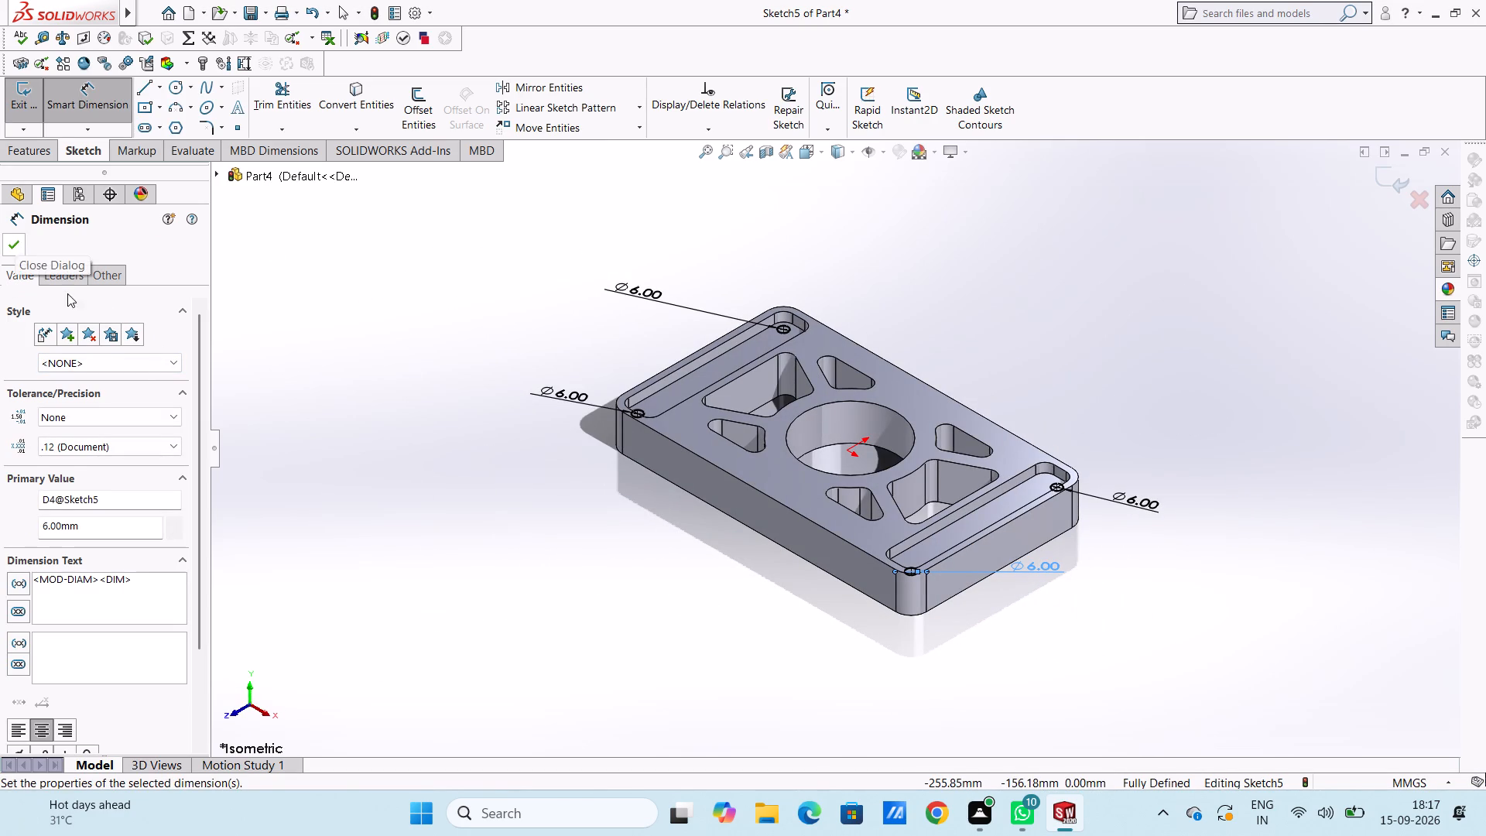
Cut-extrude the four 6 mm circles from the pocket floors to a blind depth of 20 mm.
{"action": "left_click", "coordinate": [454, 368]}
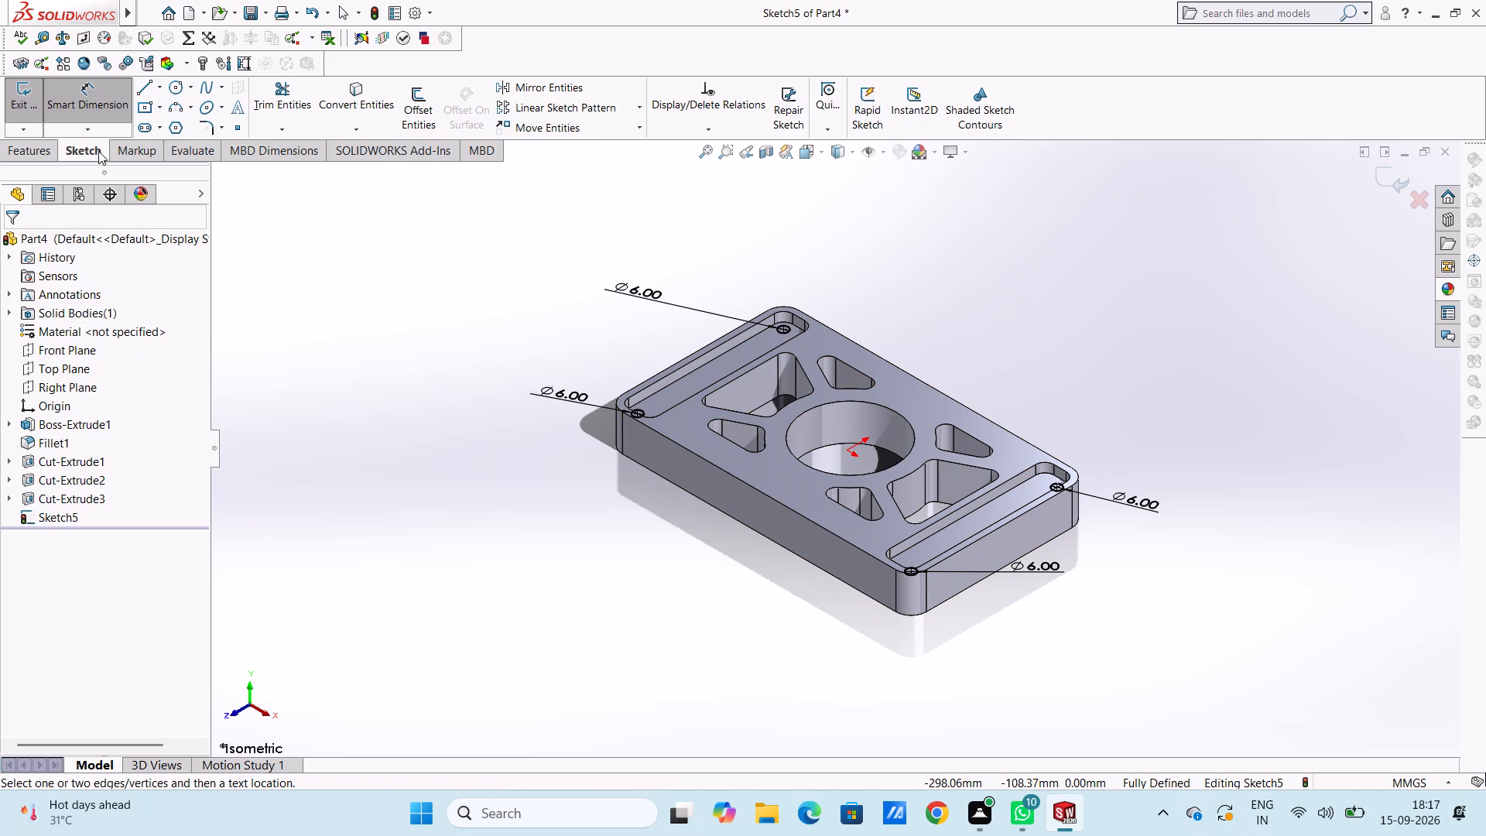
{"action": "left_click", "coordinate": [53, 149]}
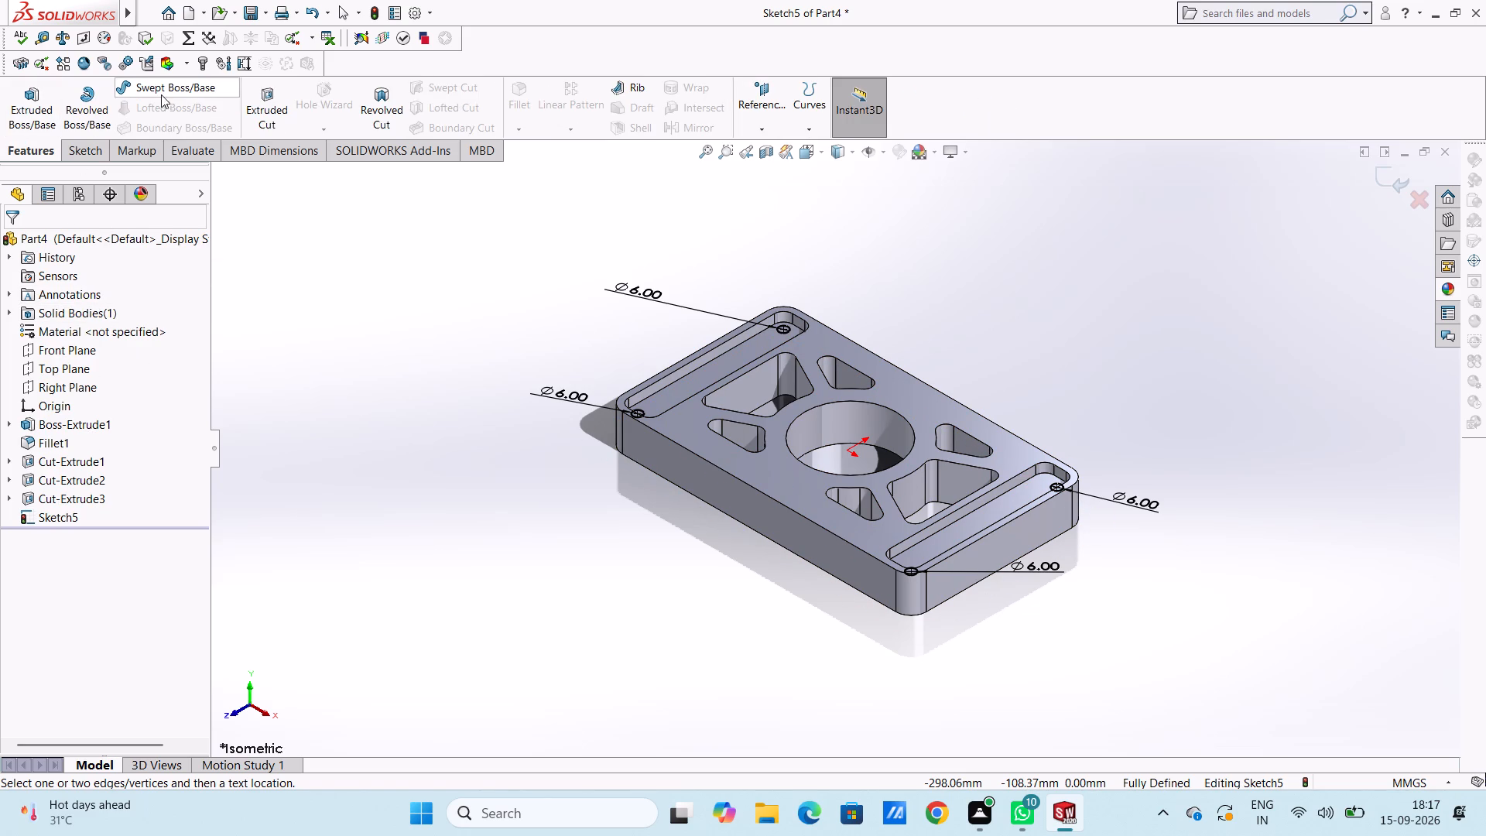
{"action": "left_click", "coordinate": [282, 110]}
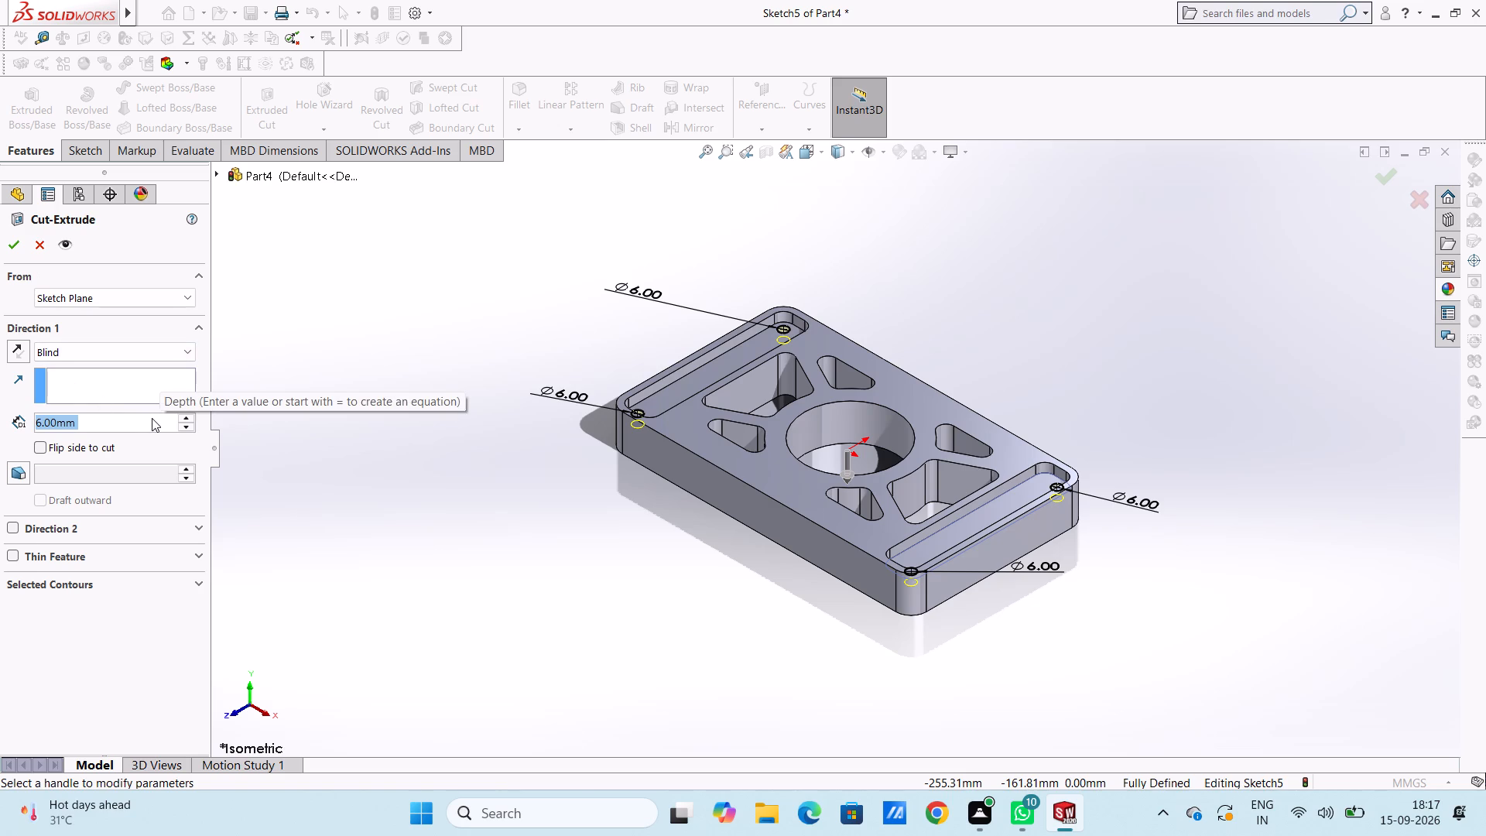
{"action": "type", "text": "20"}
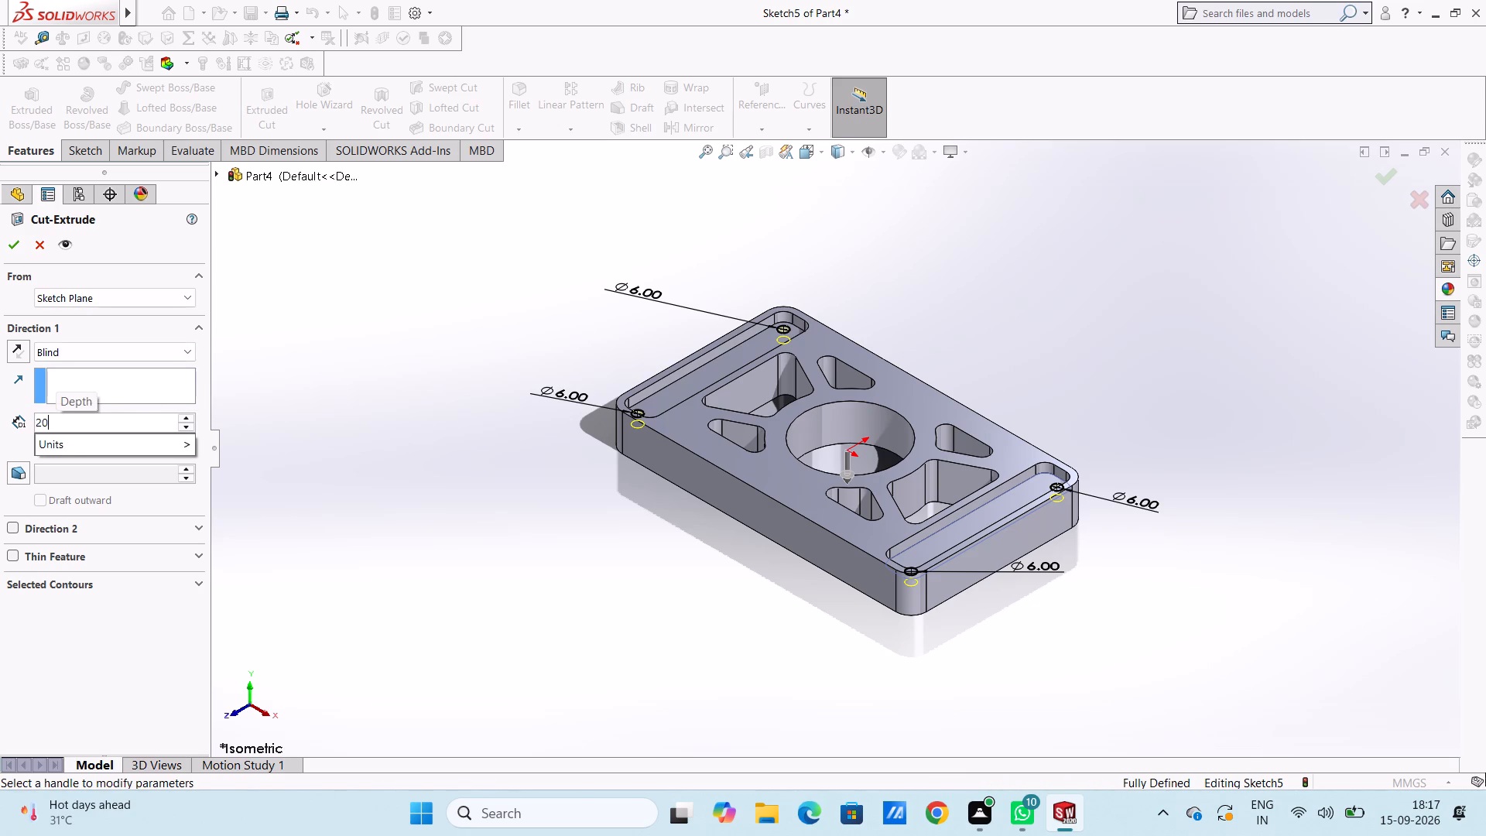
{"action": "key", "text": "Return"}
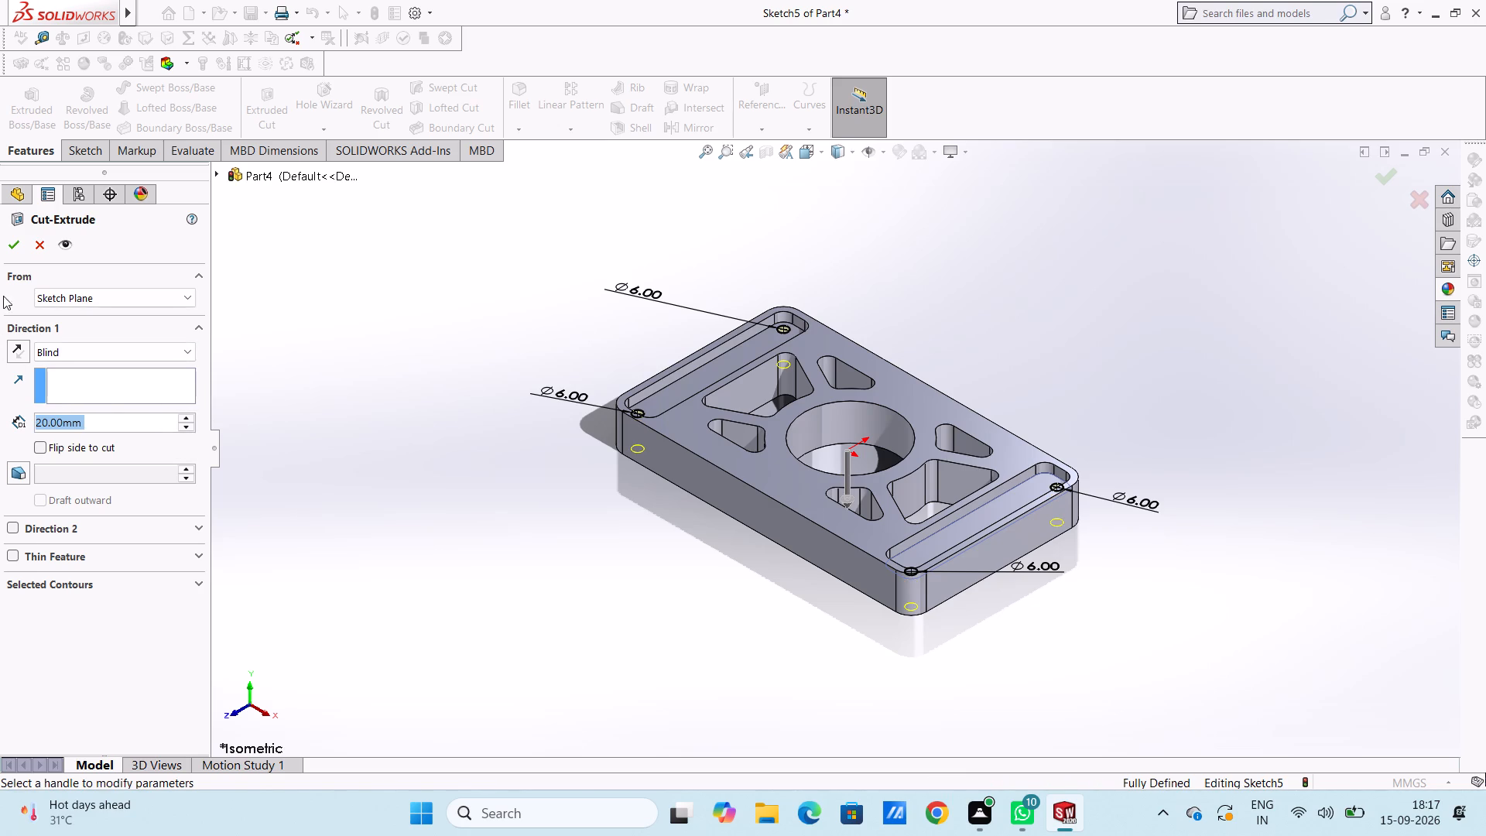
{"action": "left_click", "coordinate": [11, 246]}
{"action": "left_click", "coordinate": [437, 400]}
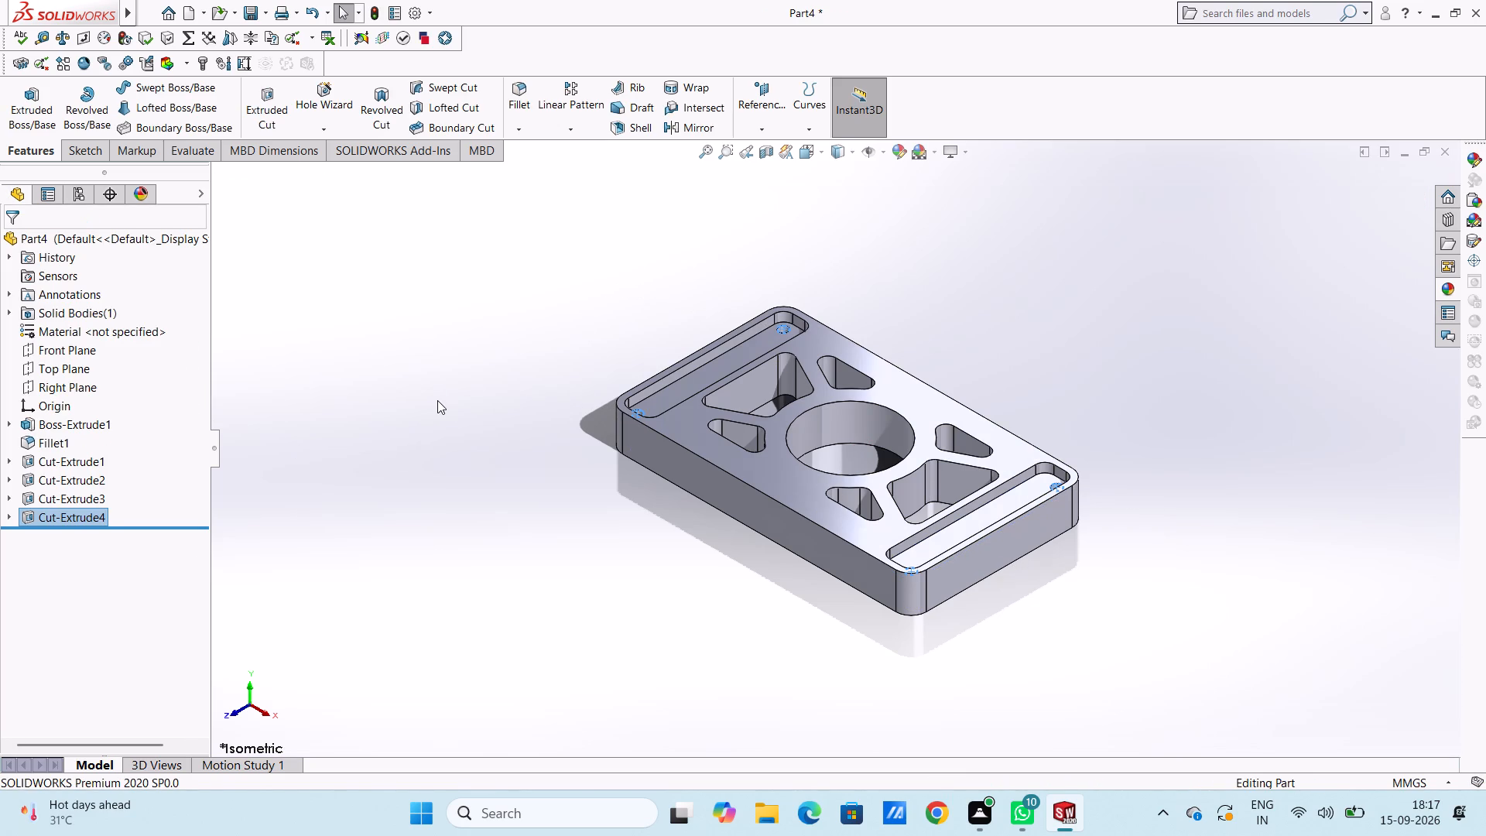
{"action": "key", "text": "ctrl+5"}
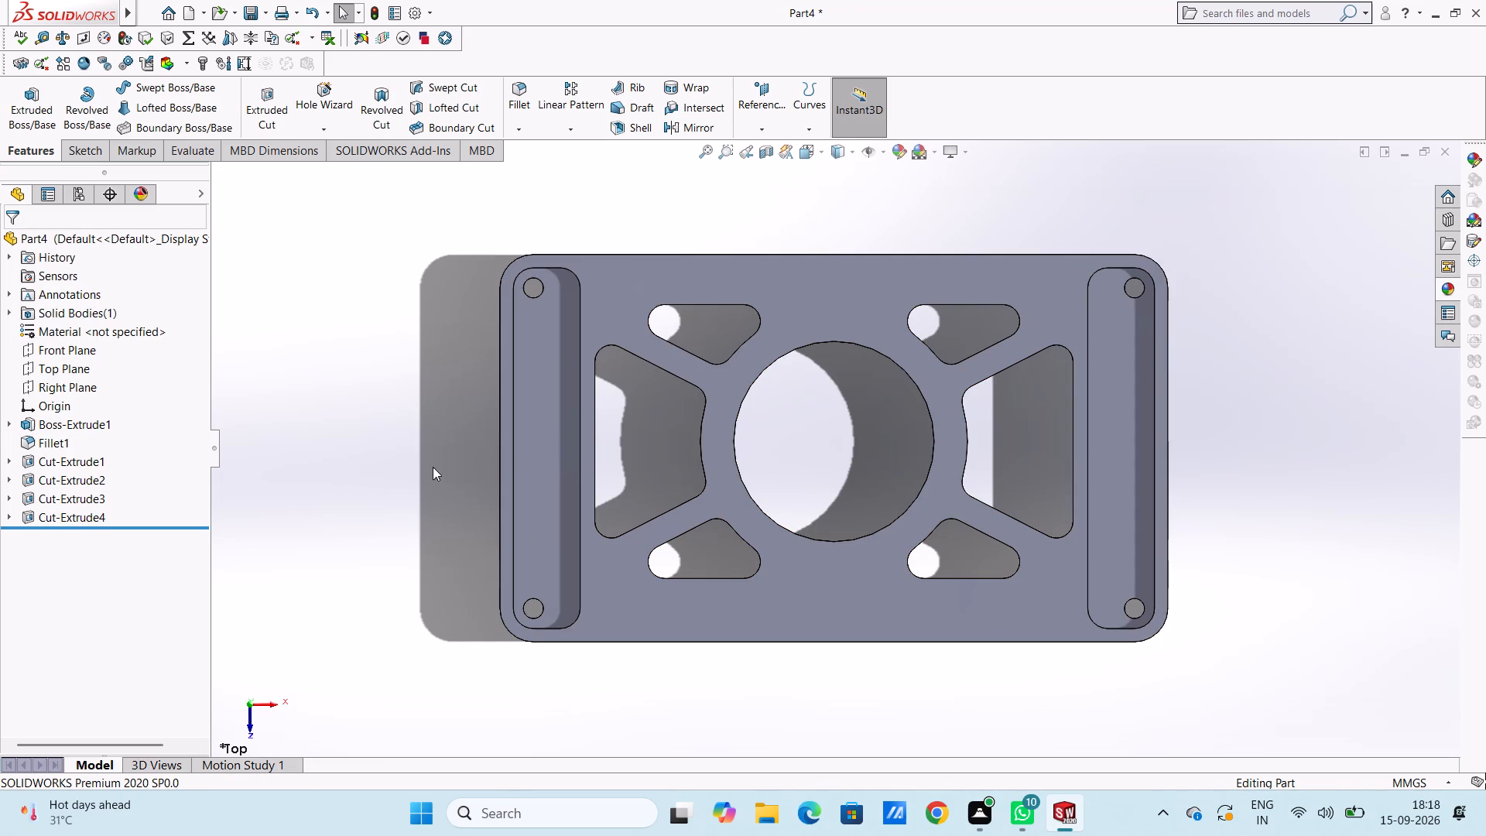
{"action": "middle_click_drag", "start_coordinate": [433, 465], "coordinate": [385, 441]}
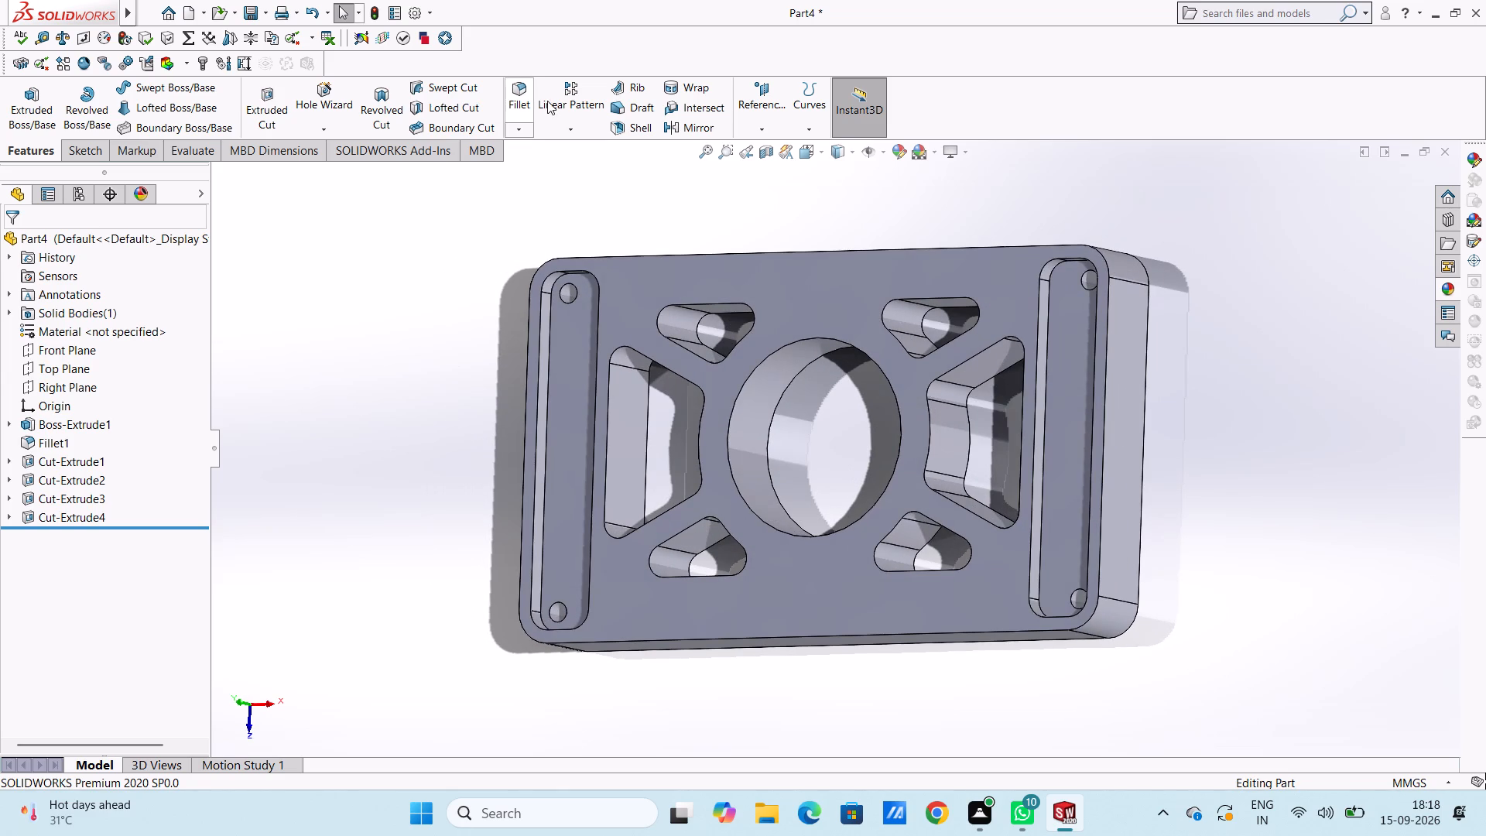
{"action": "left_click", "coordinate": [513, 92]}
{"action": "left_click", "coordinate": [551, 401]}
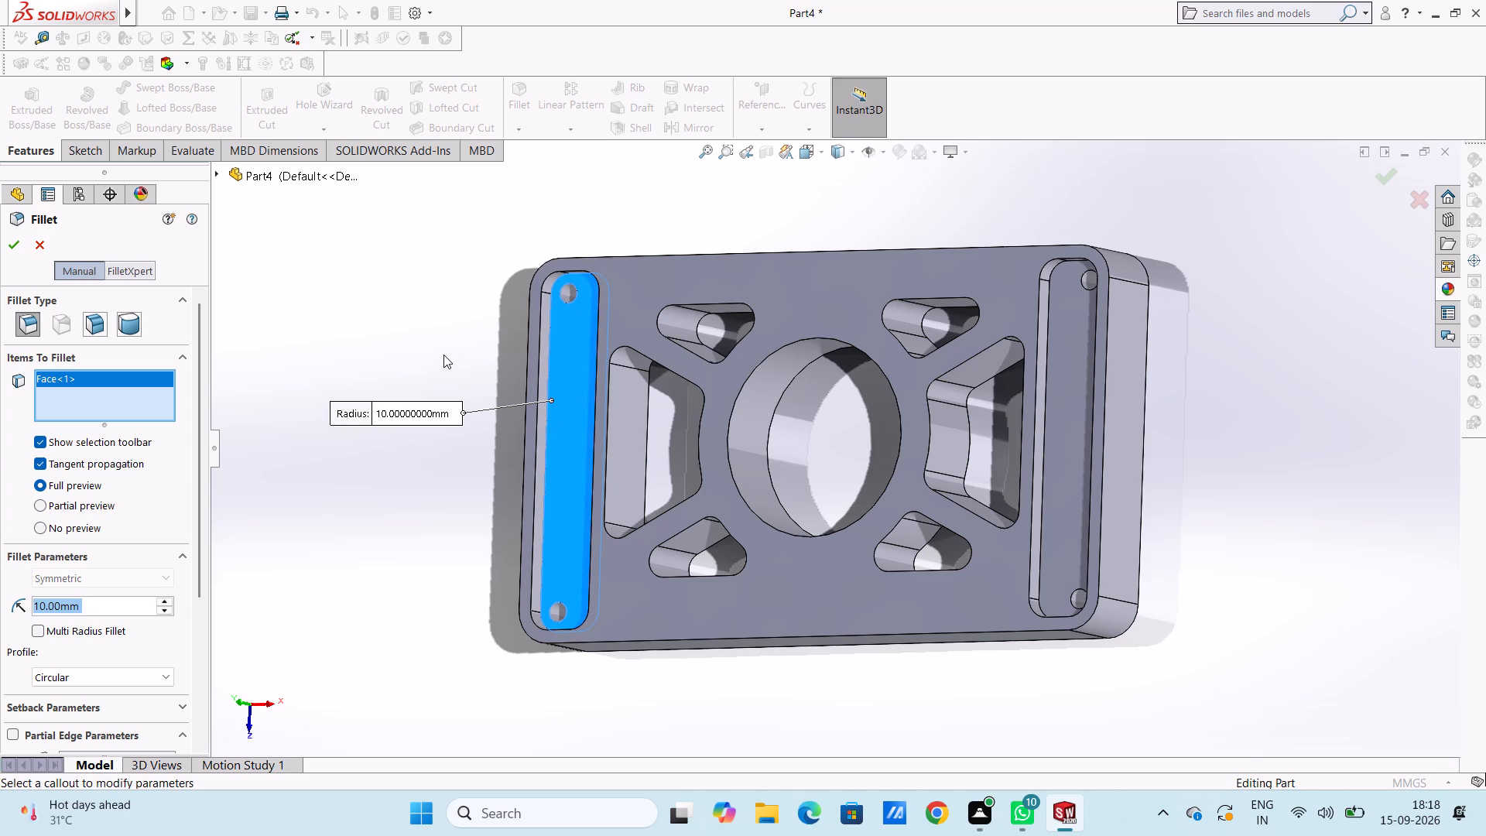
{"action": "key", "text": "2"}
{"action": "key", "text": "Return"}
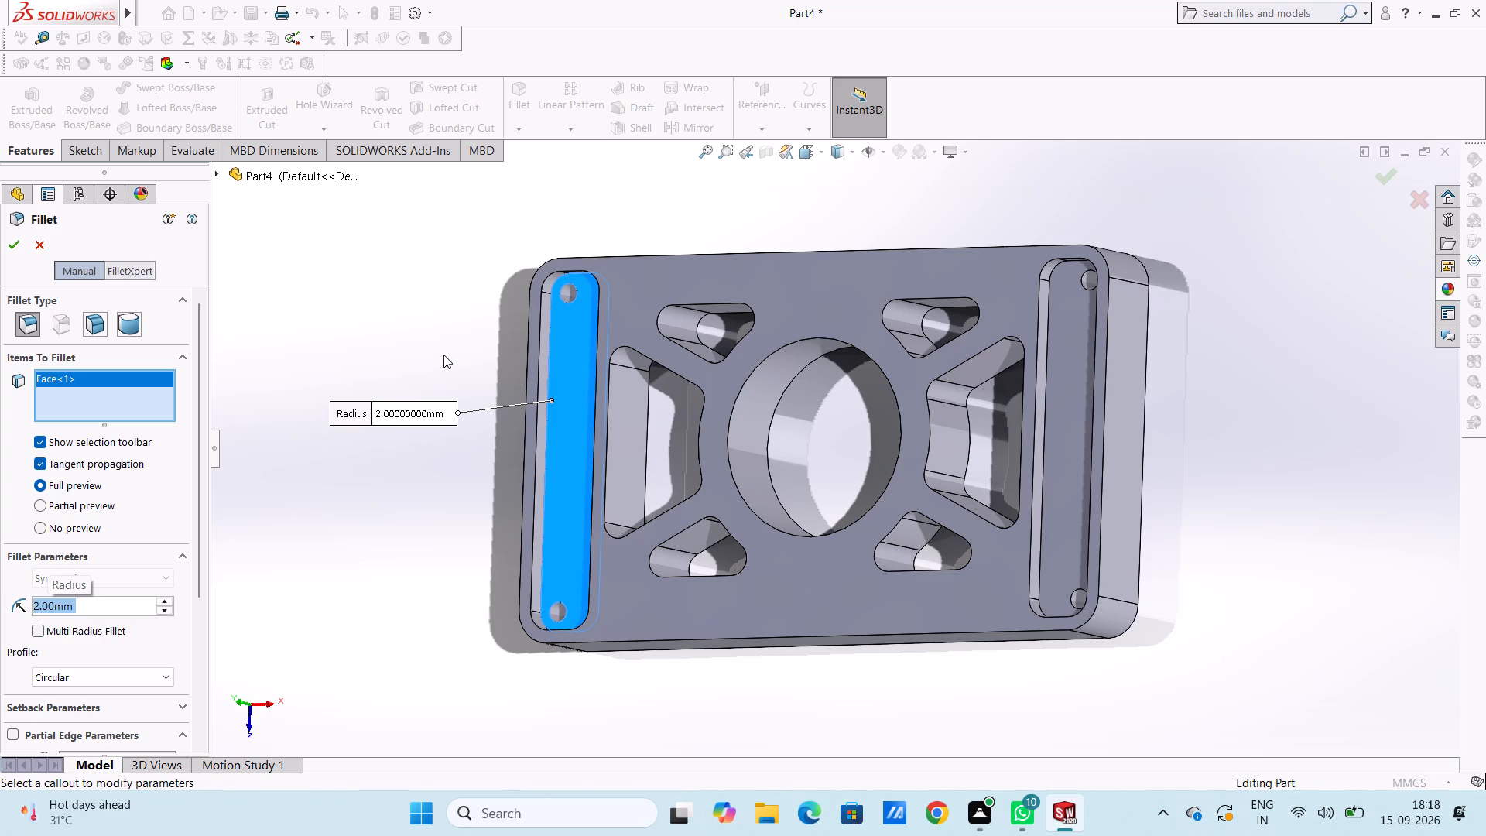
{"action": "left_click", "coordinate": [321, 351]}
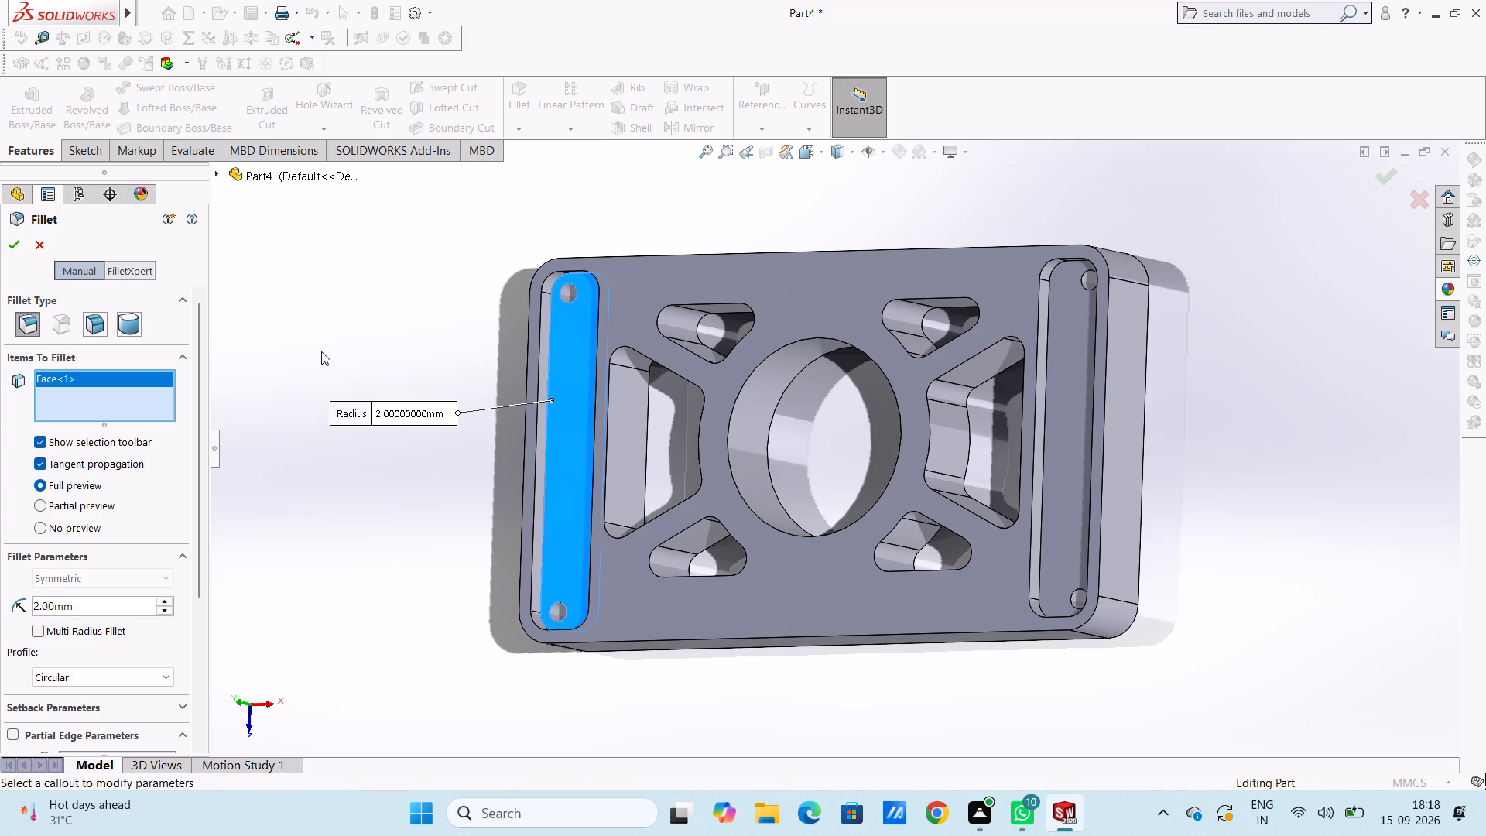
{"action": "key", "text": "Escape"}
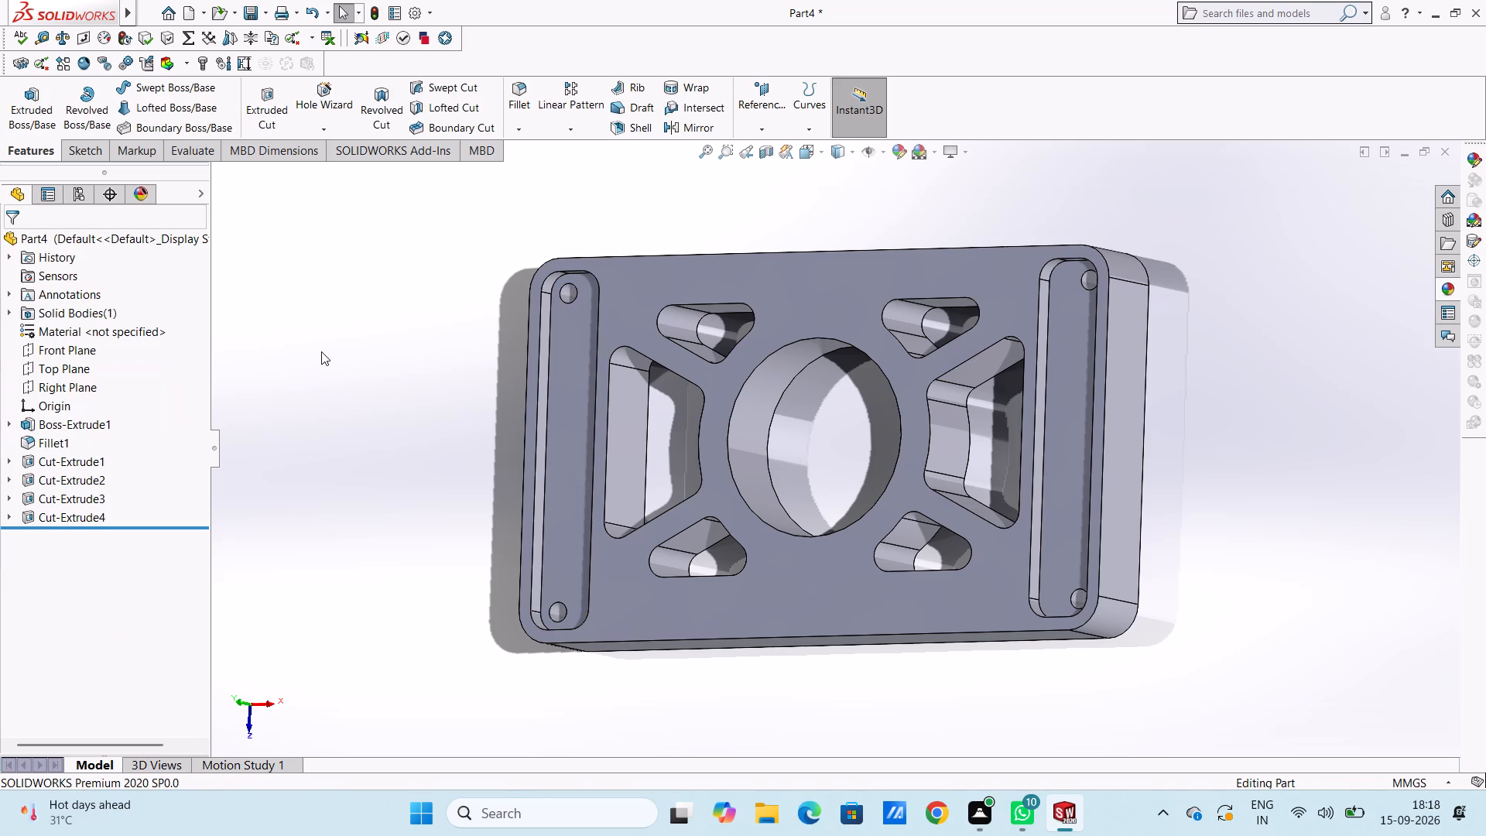
Fillet the floor edge loops of both side pockets with a 2 mm radius, using tangent propagation.
{"action": "left_click", "coordinate": [516, 103]}
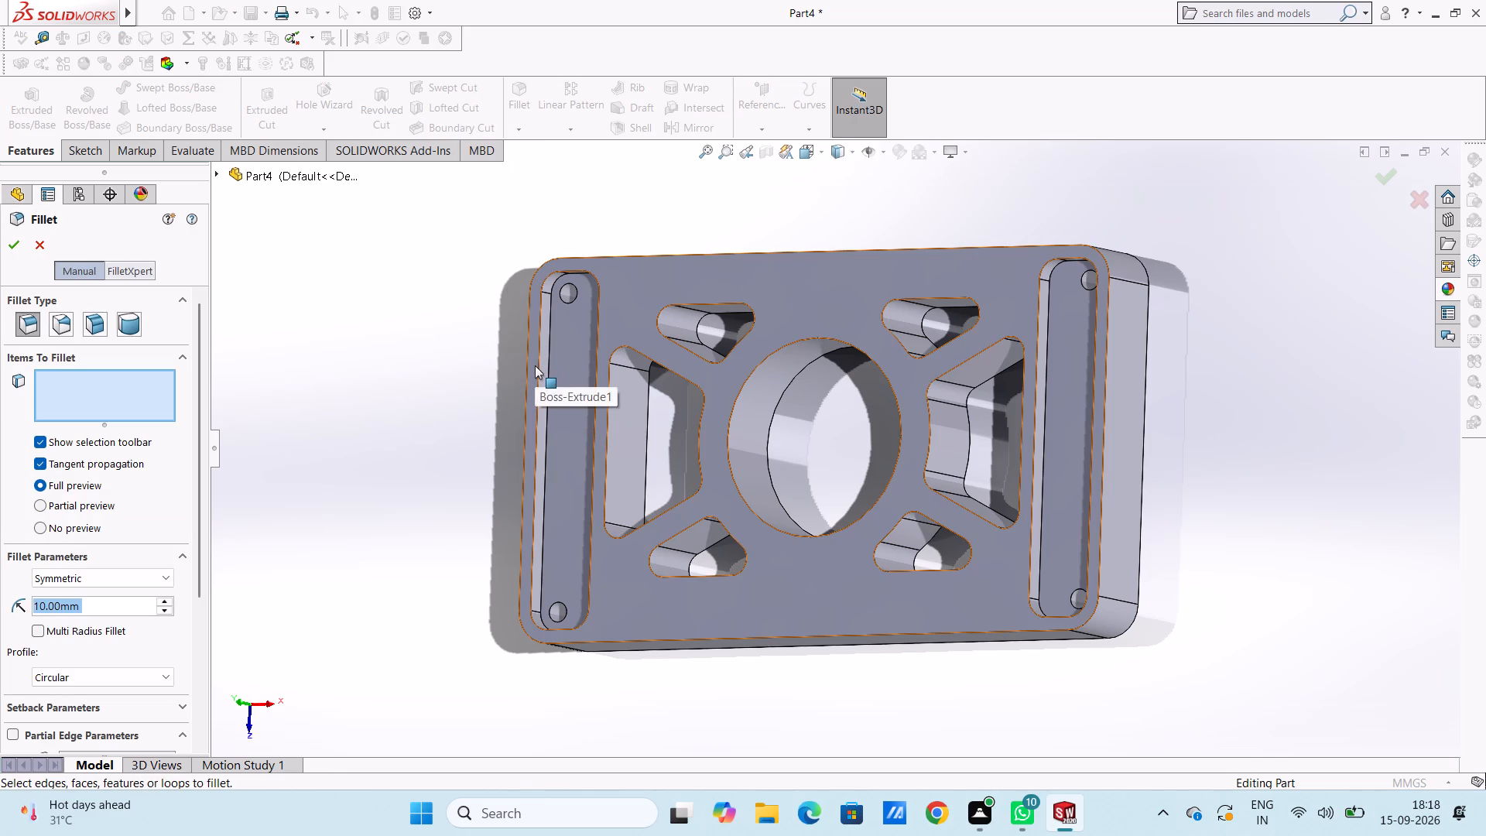
{"action": "key", "text": "2"}
{"action": "key", "text": "Return"}
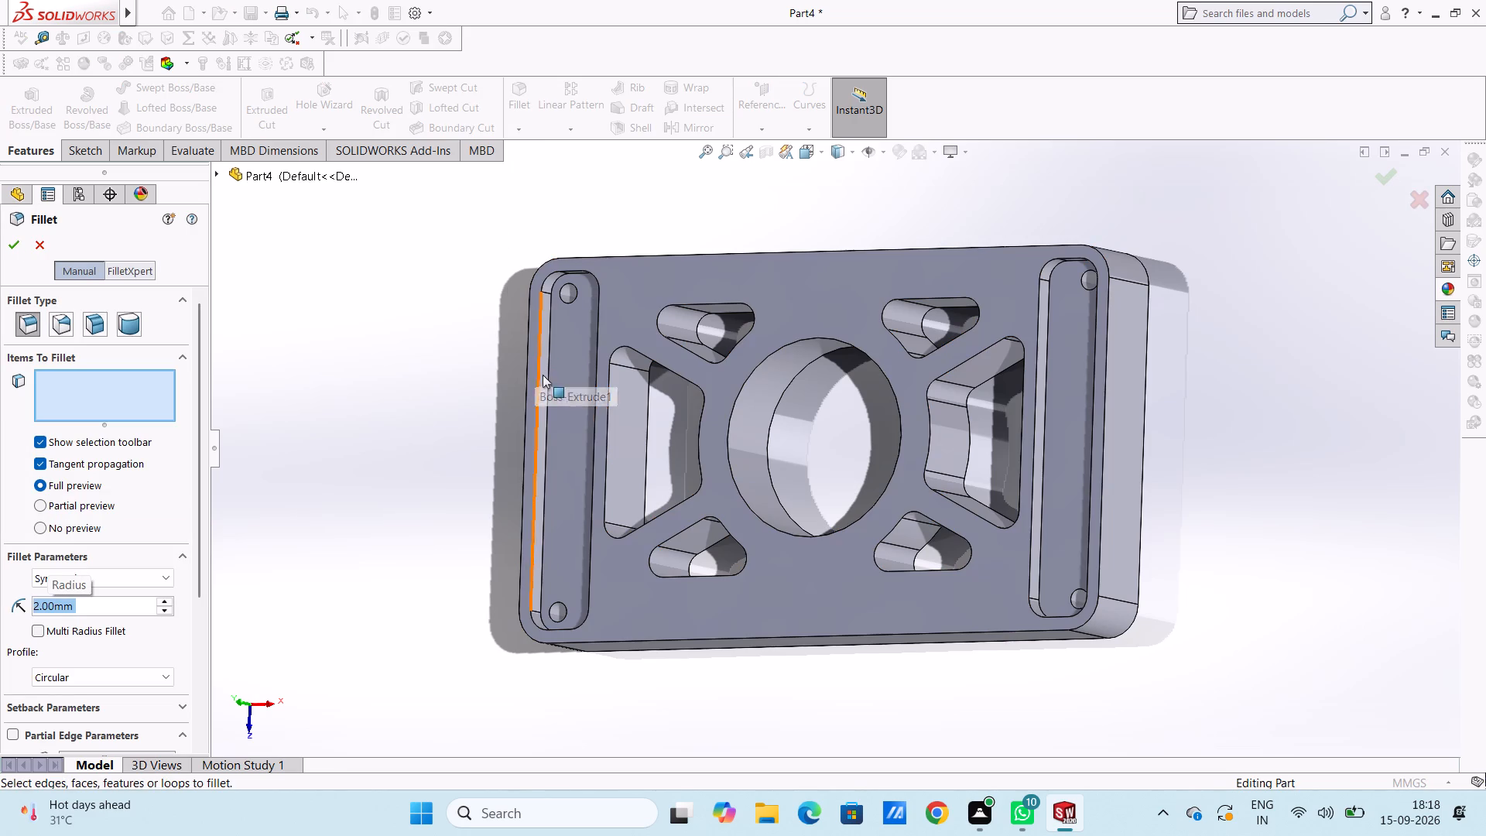
{"action": "left_click", "coordinate": [550, 384]}
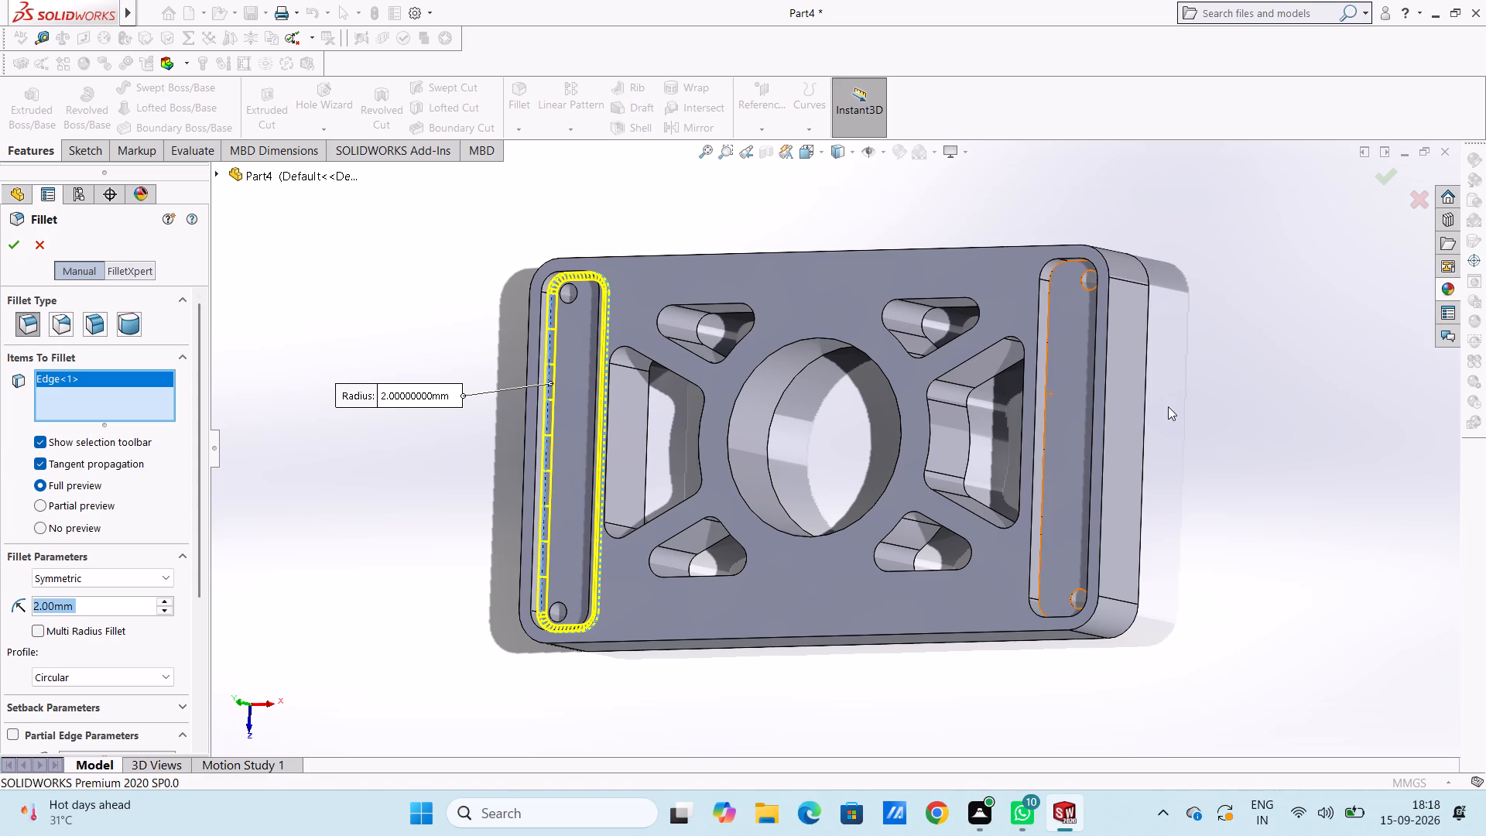
{"action": "left_click", "coordinate": [1046, 405]}
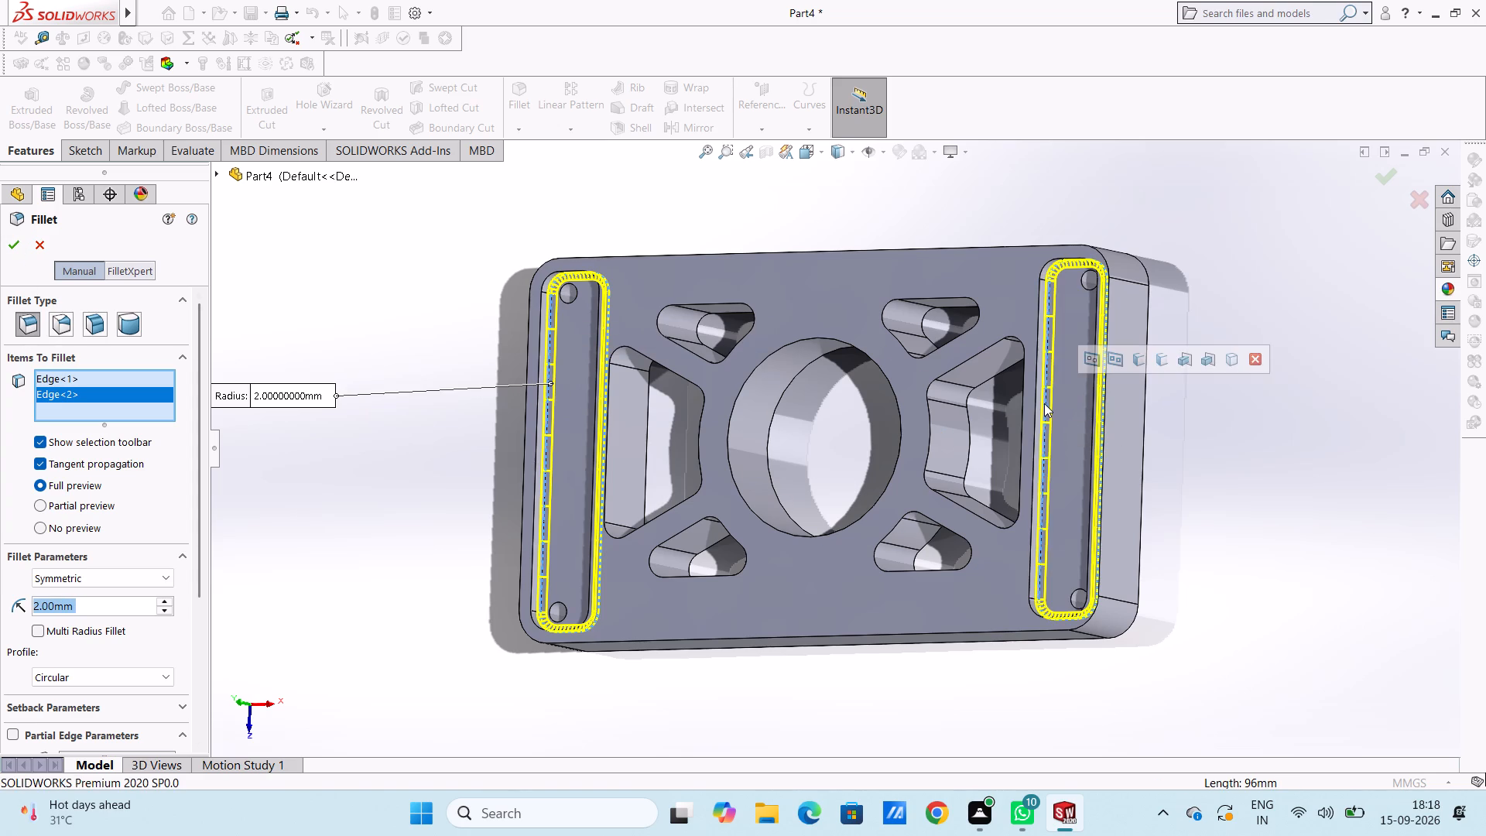
{"action": "left_click", "coordinate": [7, 251]}
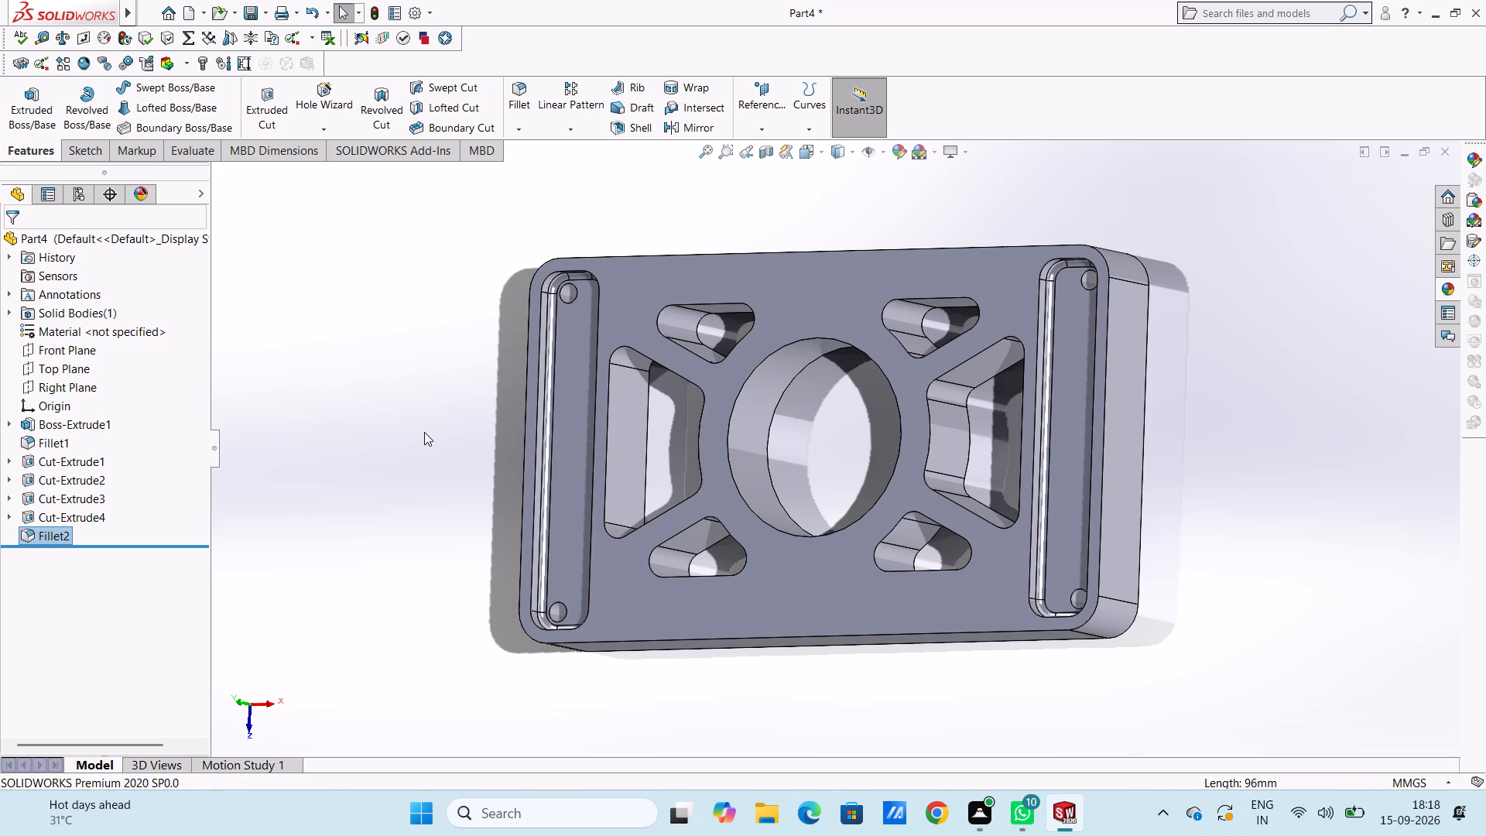
Examine the filleted side pockets, corner holes and cut-outs from several angles and from the top.
{"action": "middle_click_drag", "start_coordinate": [424, 432], "coordinate": [378, 414]}
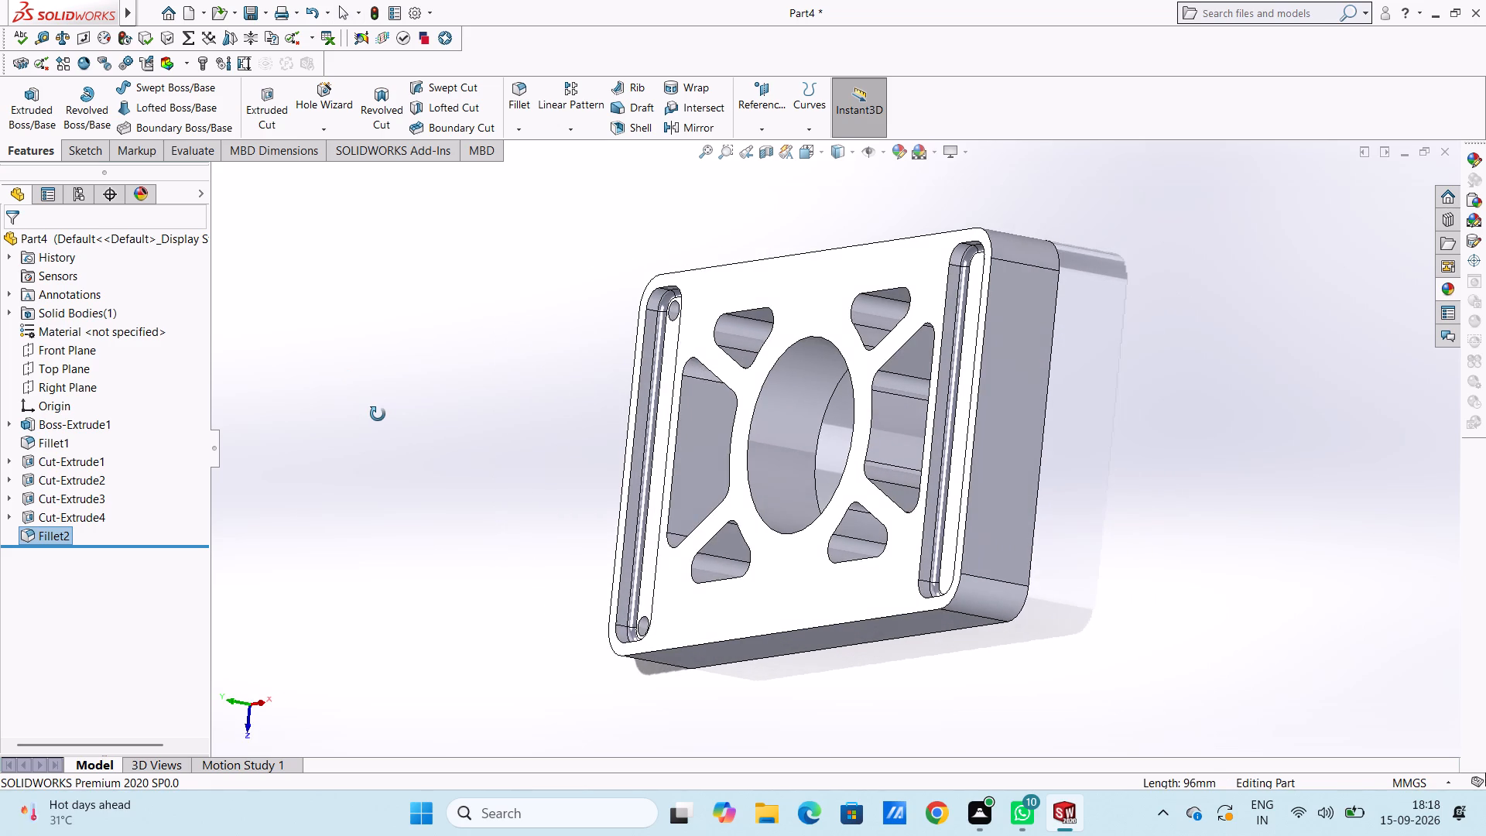
{"action": "middle_click_drag", "start_coordinate": [378, 414], "coordinate": [522, 469]}
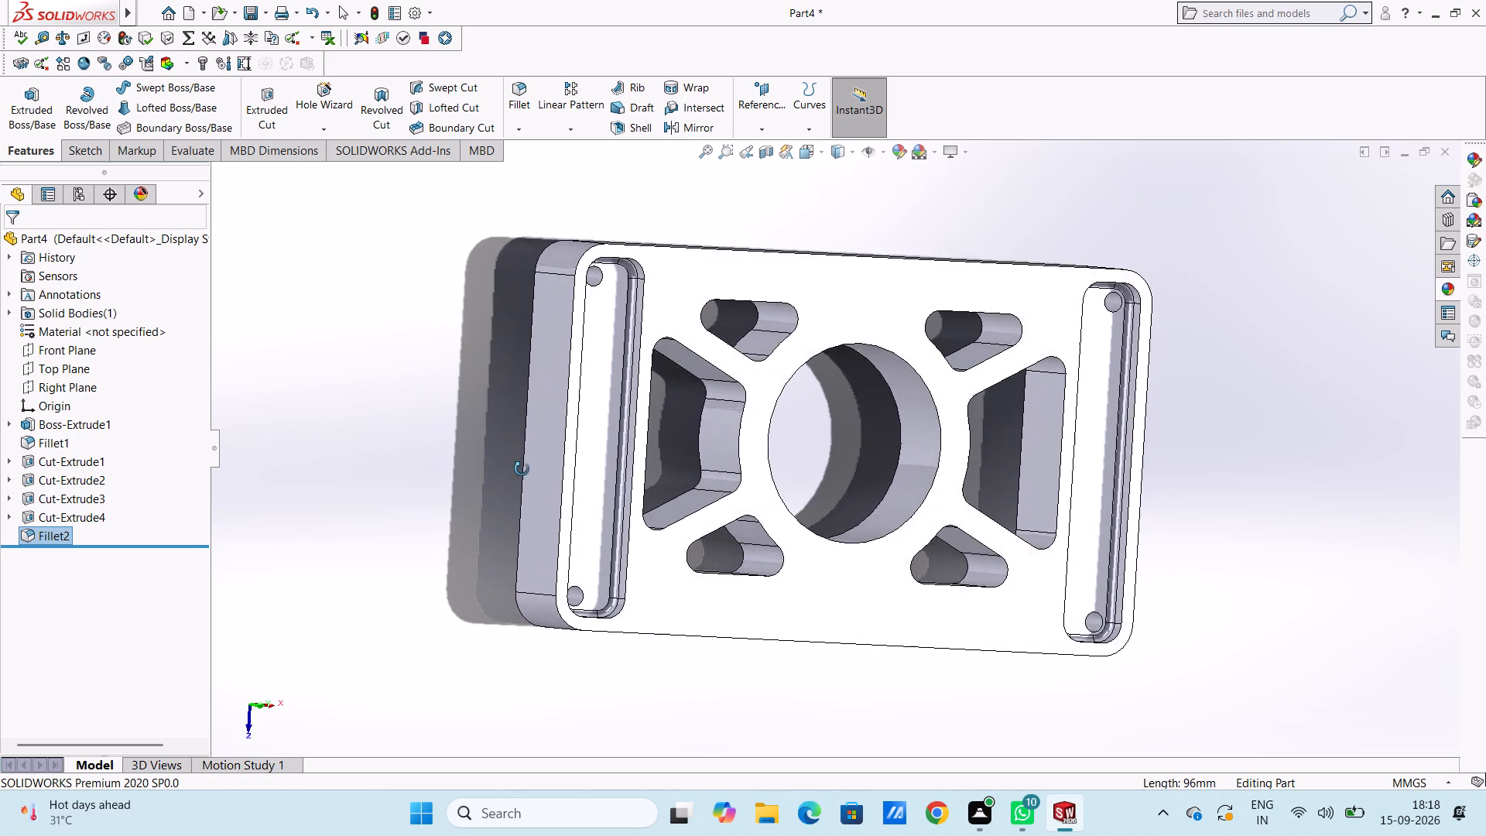
{"action": "middle_click_drag", "start_coordinate": [522, 469], "coordinate": [478, 419]}
{"action": "key", "text": "Escape"}
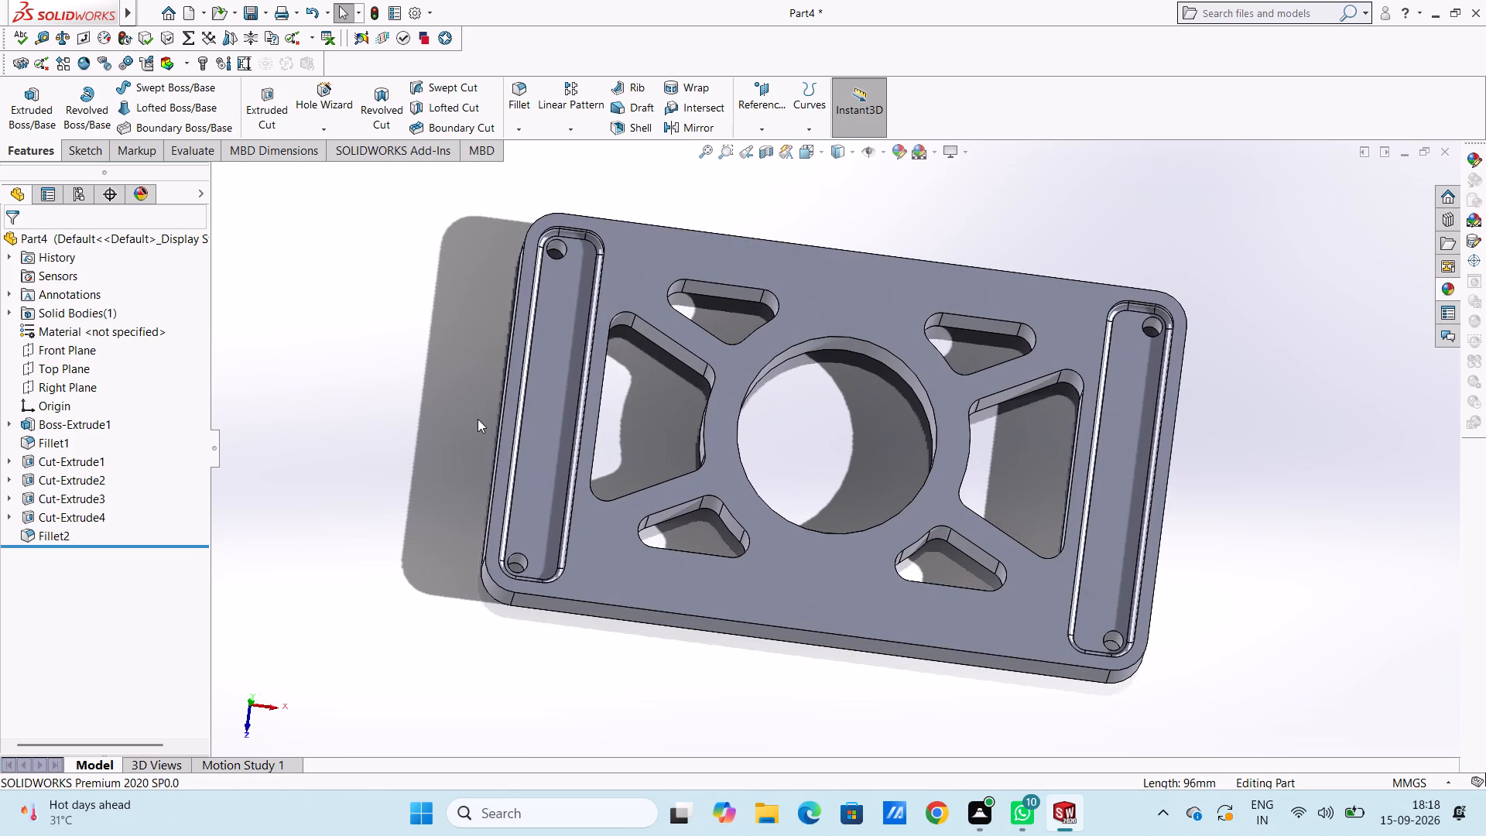
{"action": "key", "text": "ctrl+5"}
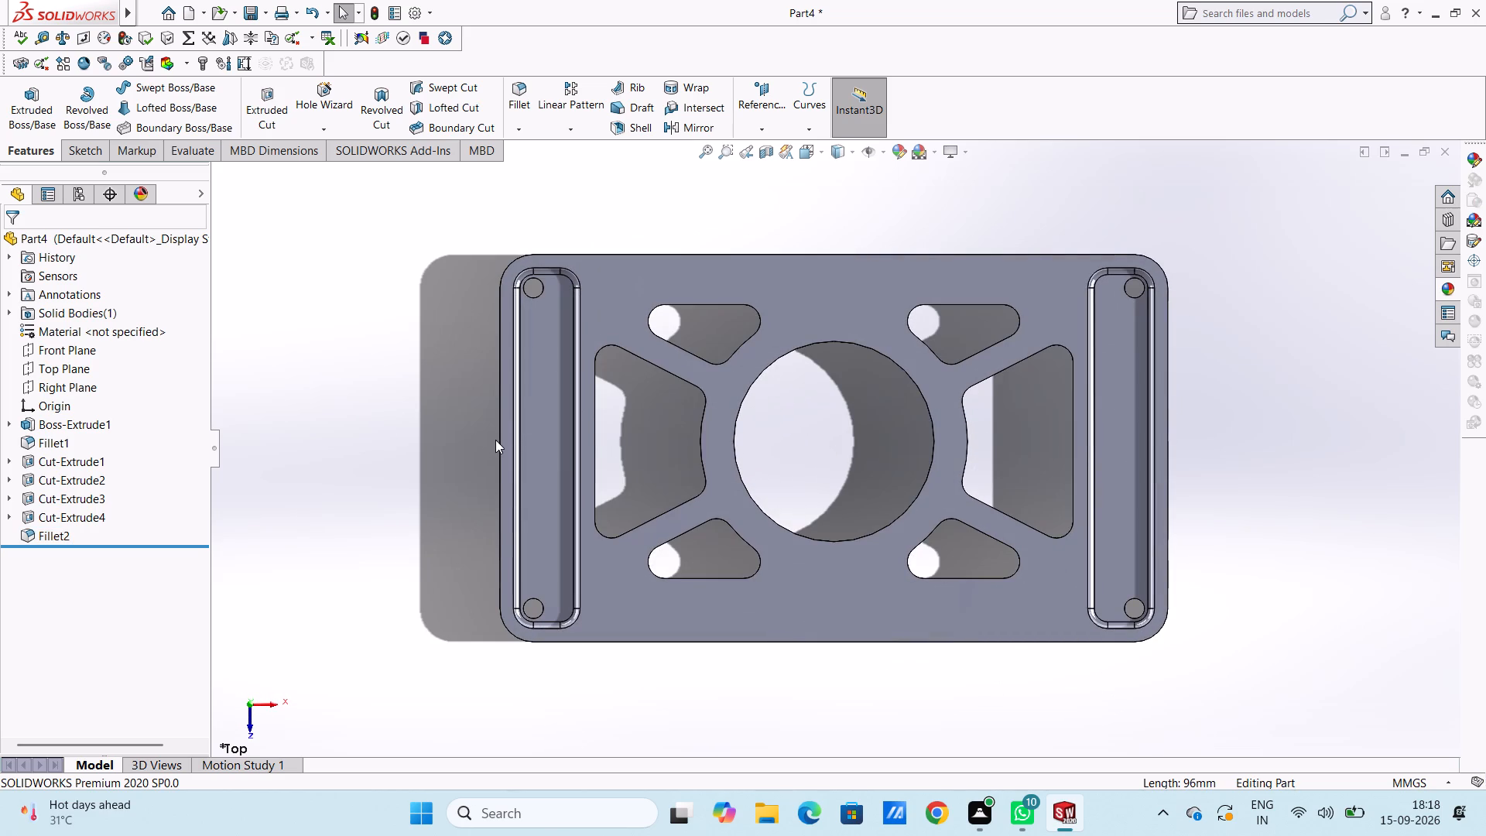
{"action": "middle_click_drag", "start_coordinate": [475, 439], "coordinate": [441, 447]}
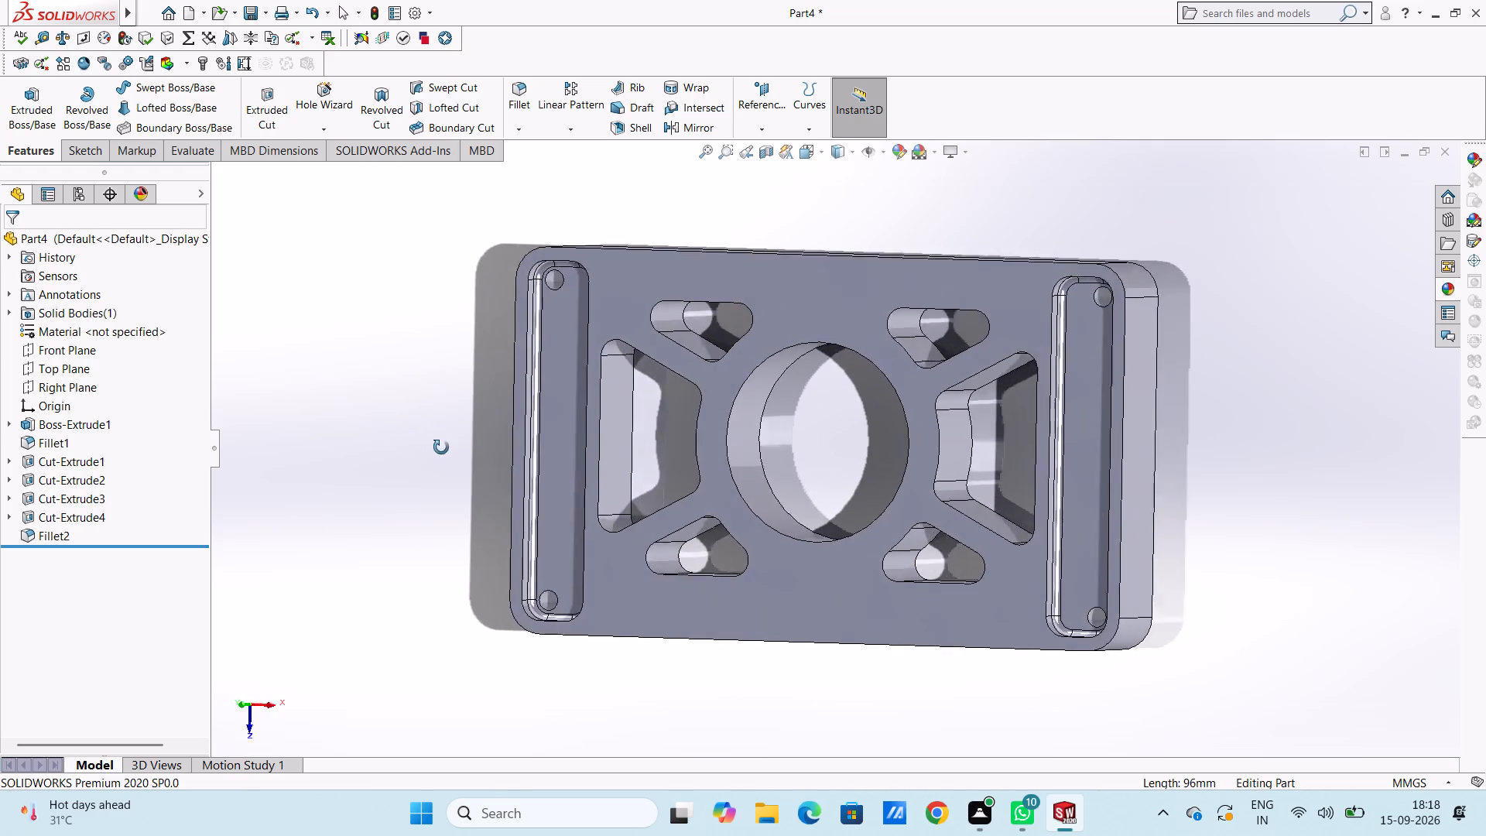
{"action": "middle_click_drag", "start_coordinate": [441, 447], "coordinate": [458, 452]}
{"action": "middle_click_drag", "start_coordinate": [472, 420], "coordinate": [502, 400]}
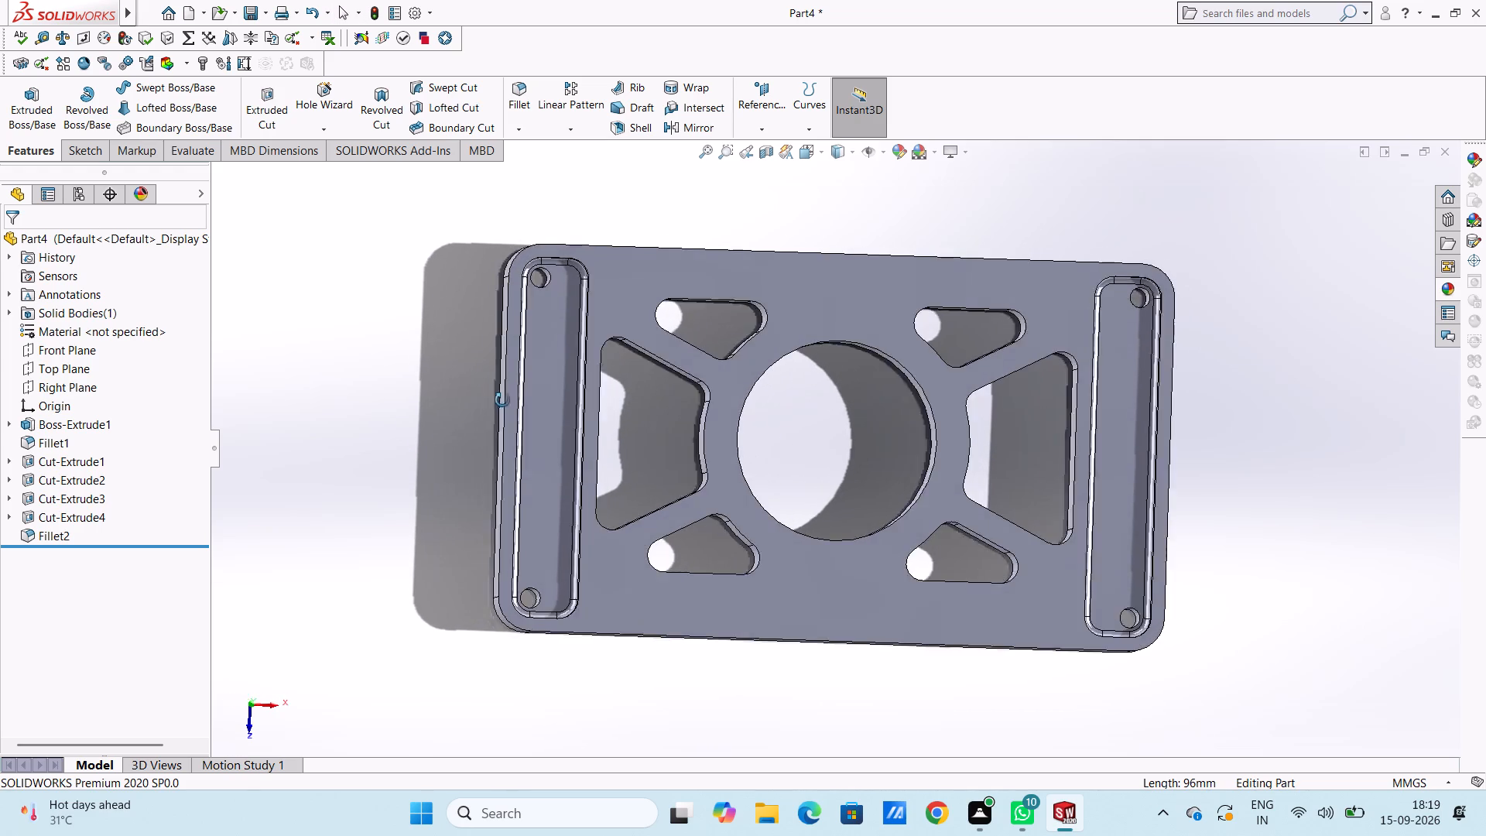
{"action": "middle_click_drag", "start_coordinate": [502, 400], "coordinate": [447, 419]}
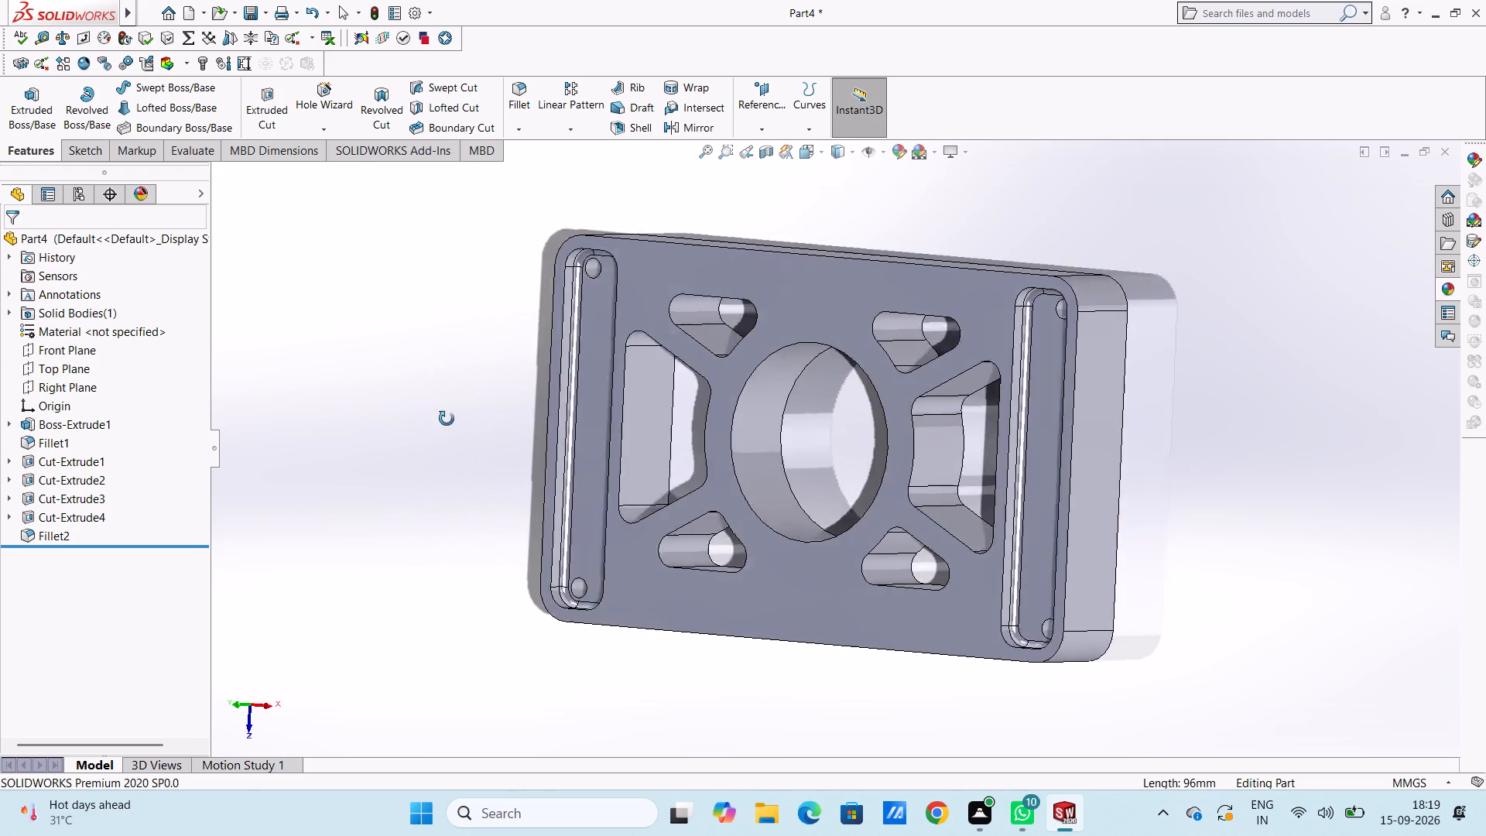
{"action": "middle_click_drag", "start_coordinate": [447, 419], "coordinate": [485, 424]}
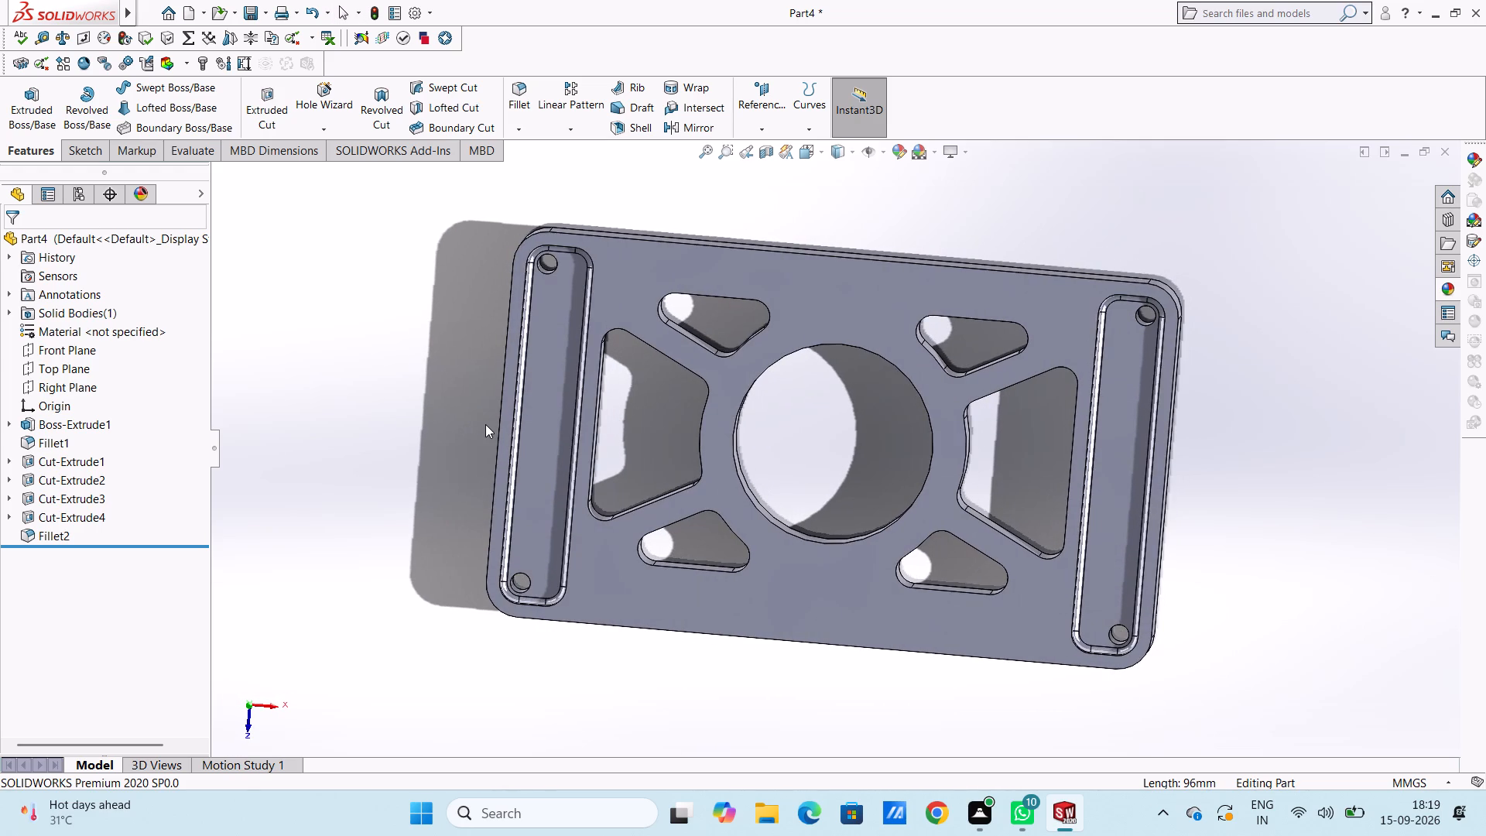
{"action": "key", "text": "Escape"}
{"action": "key", "text": "ctrl+5"}
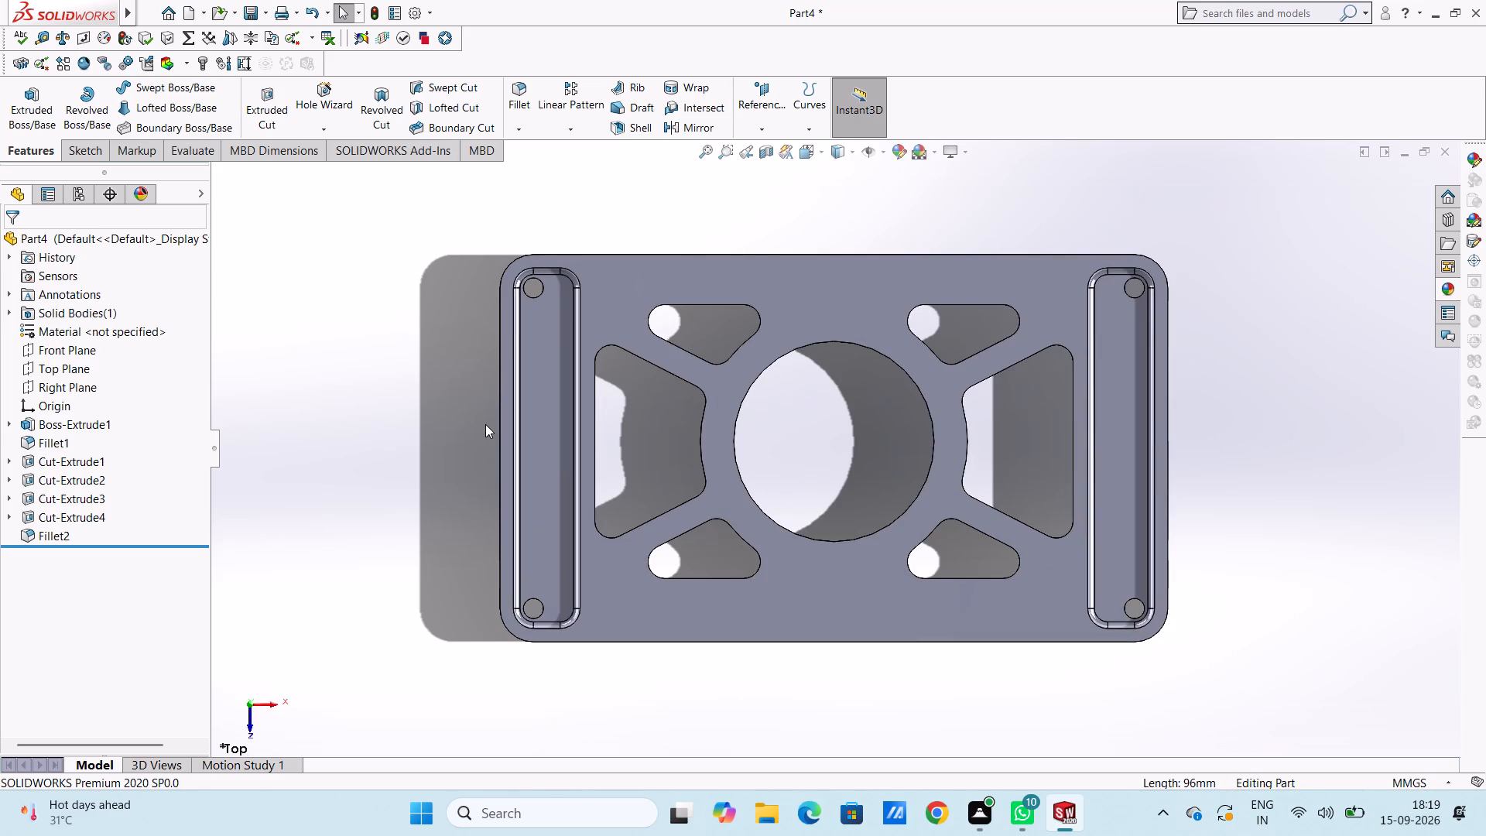
Start a sketch on the bottom face of the base.
{"action": "key", "text": "ctrl+6"}
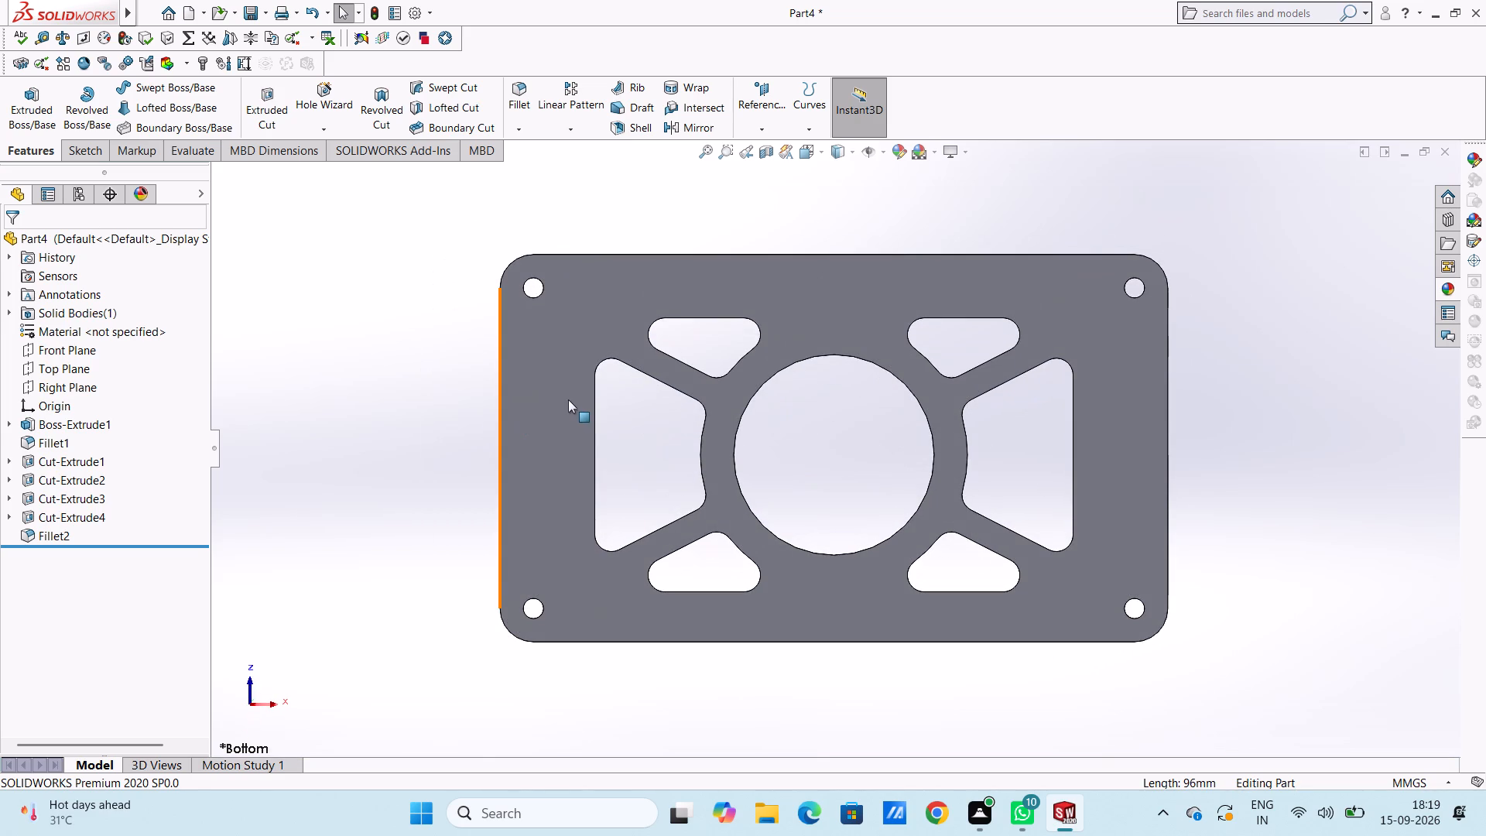
{"action": "left_click", "coordinate": [563, 400]}
{"action": "left_click", "coordinate": [628, 359]}
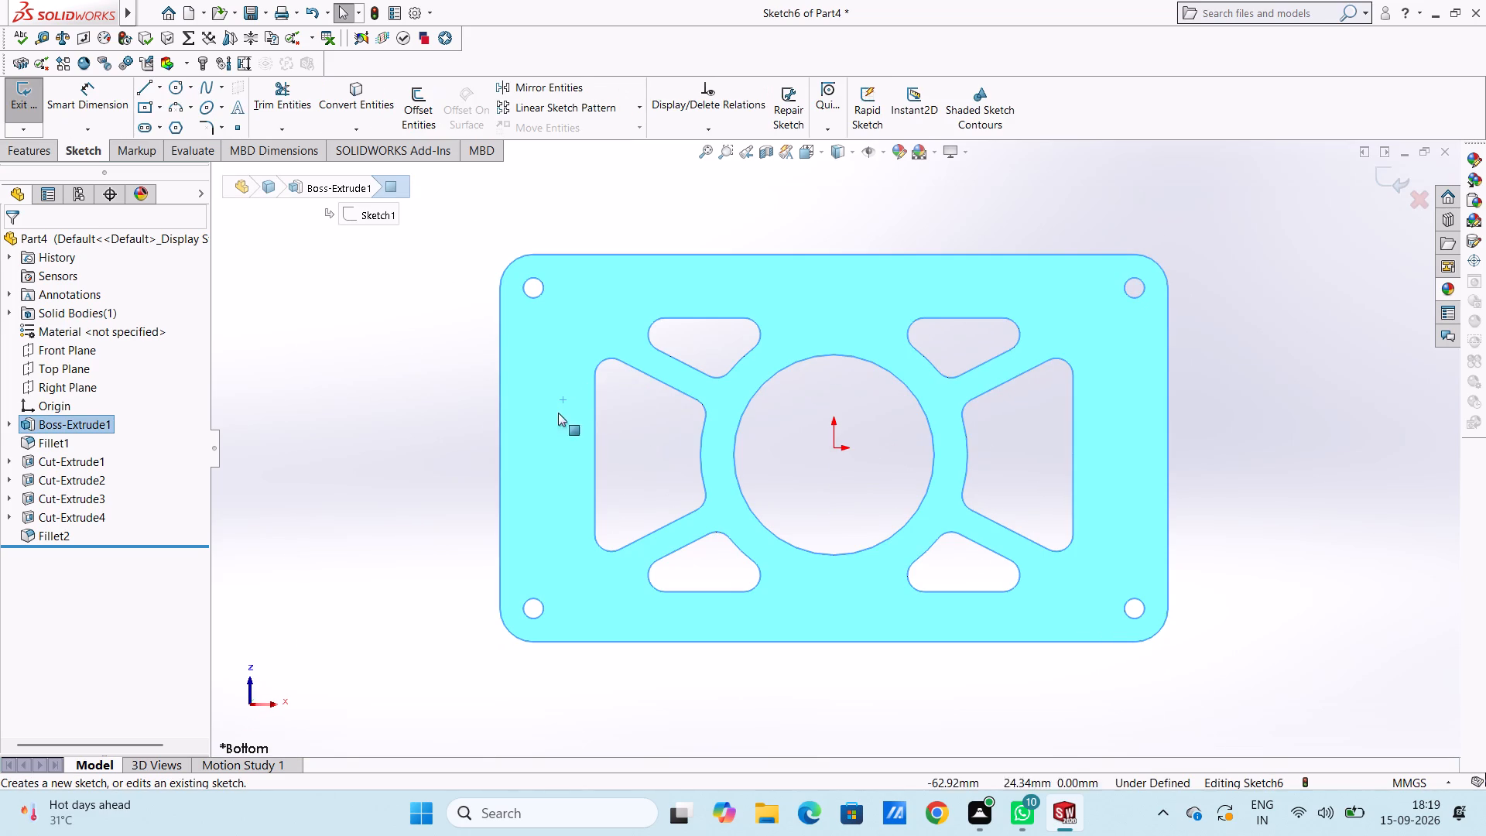
{"action": "left_click", "coordinate": [402, 407]}
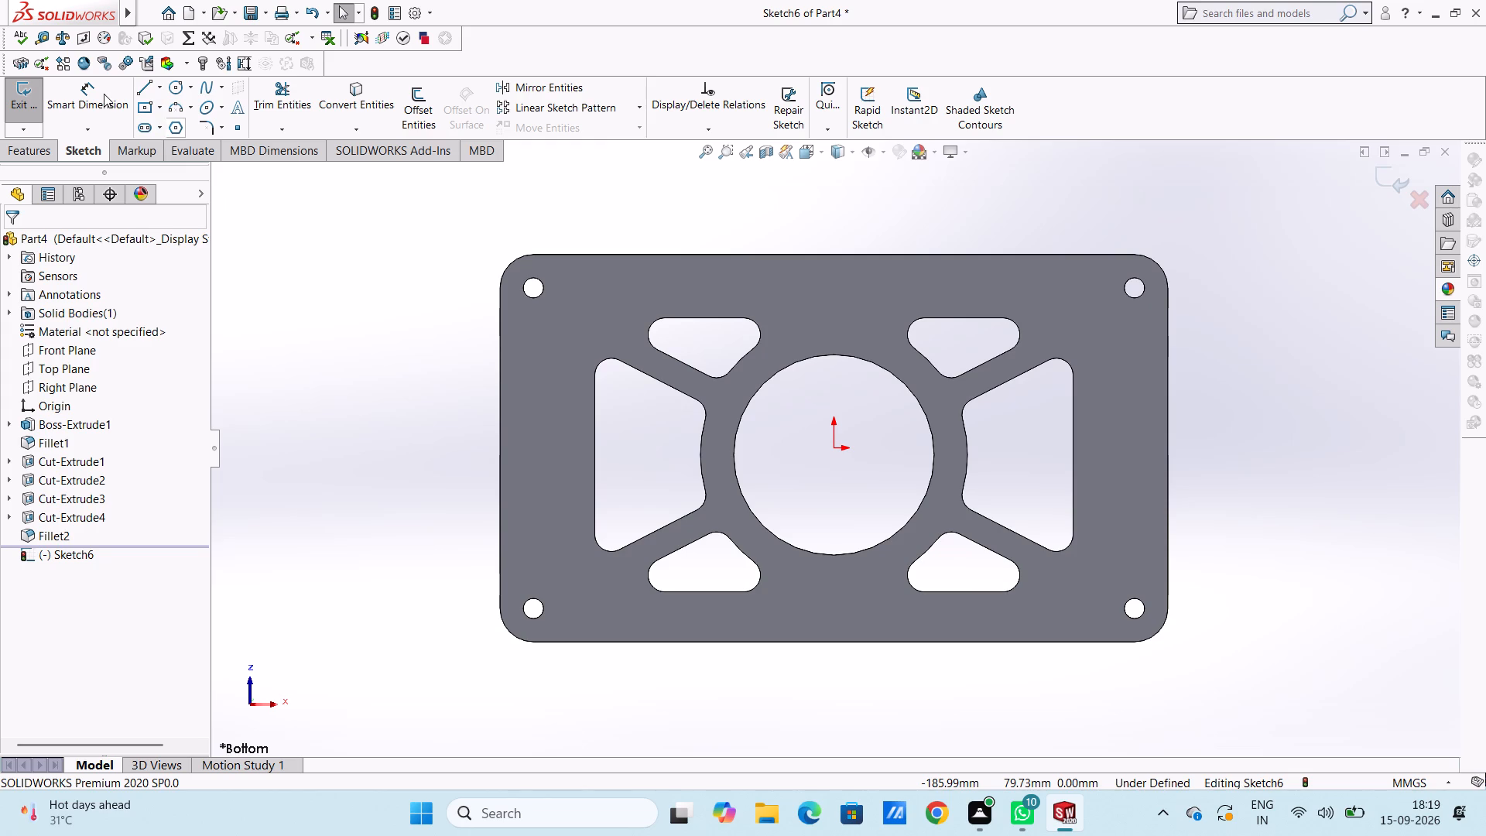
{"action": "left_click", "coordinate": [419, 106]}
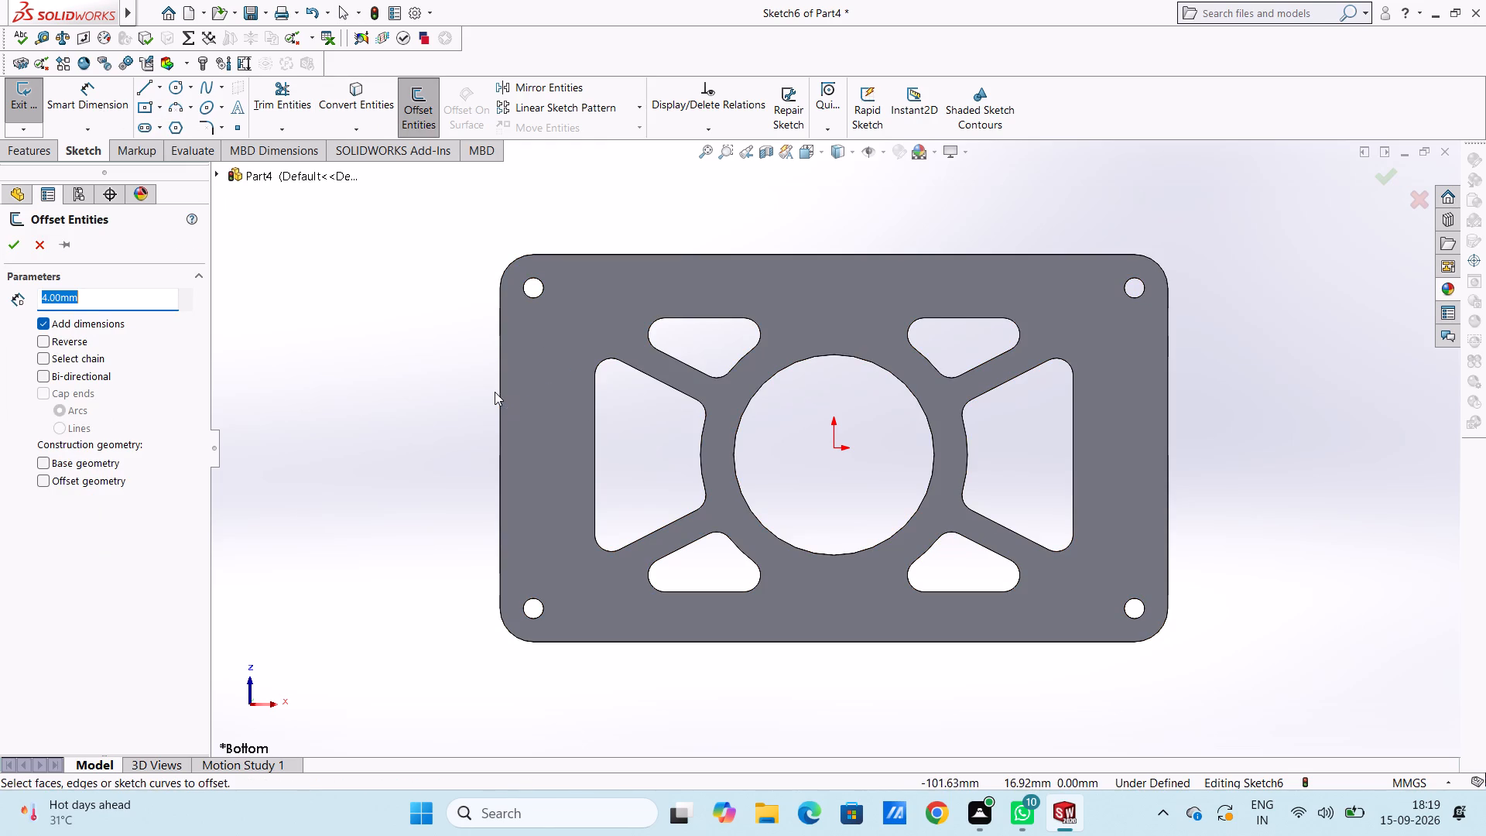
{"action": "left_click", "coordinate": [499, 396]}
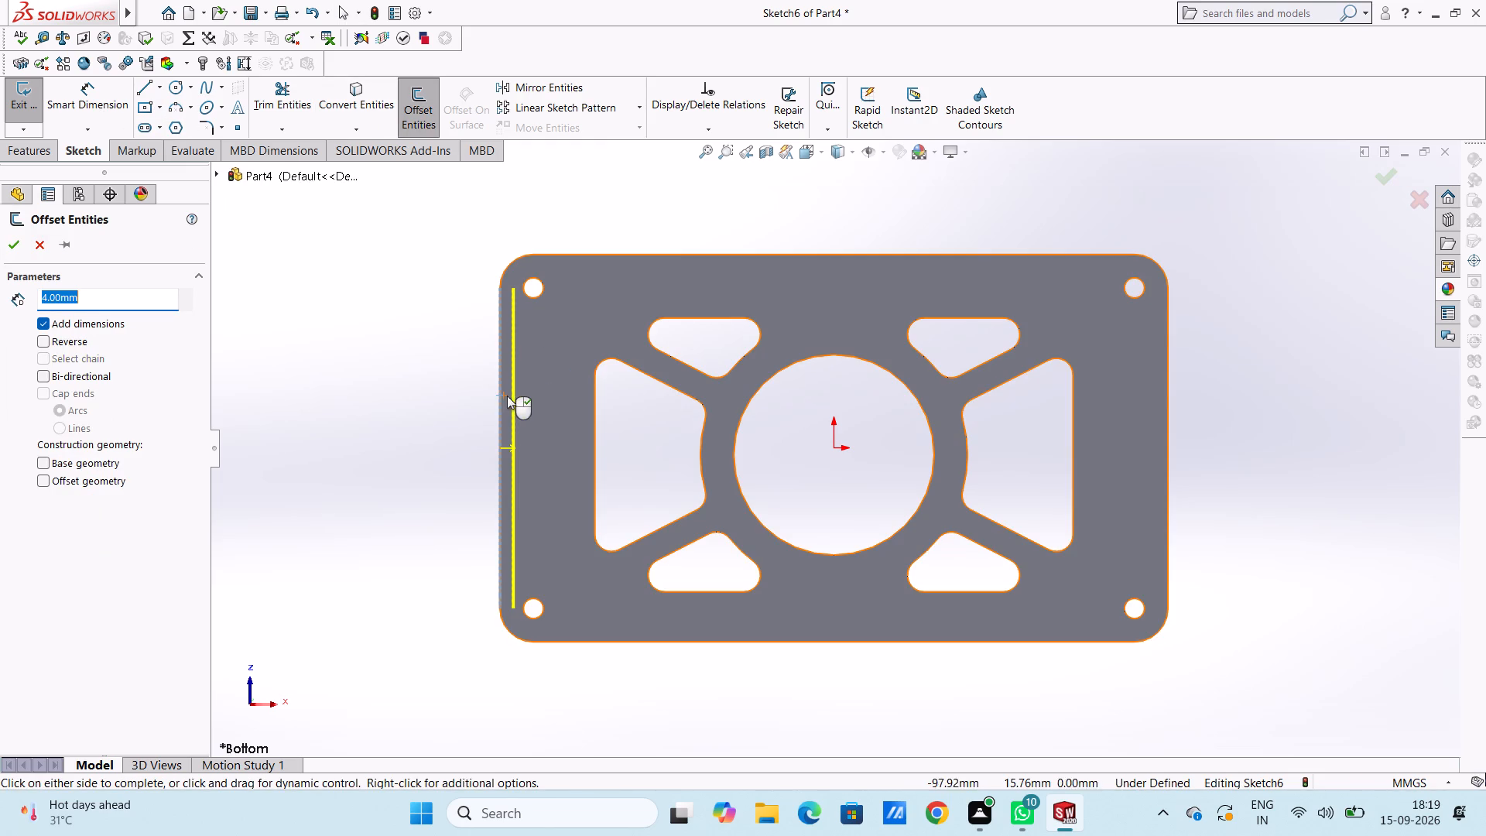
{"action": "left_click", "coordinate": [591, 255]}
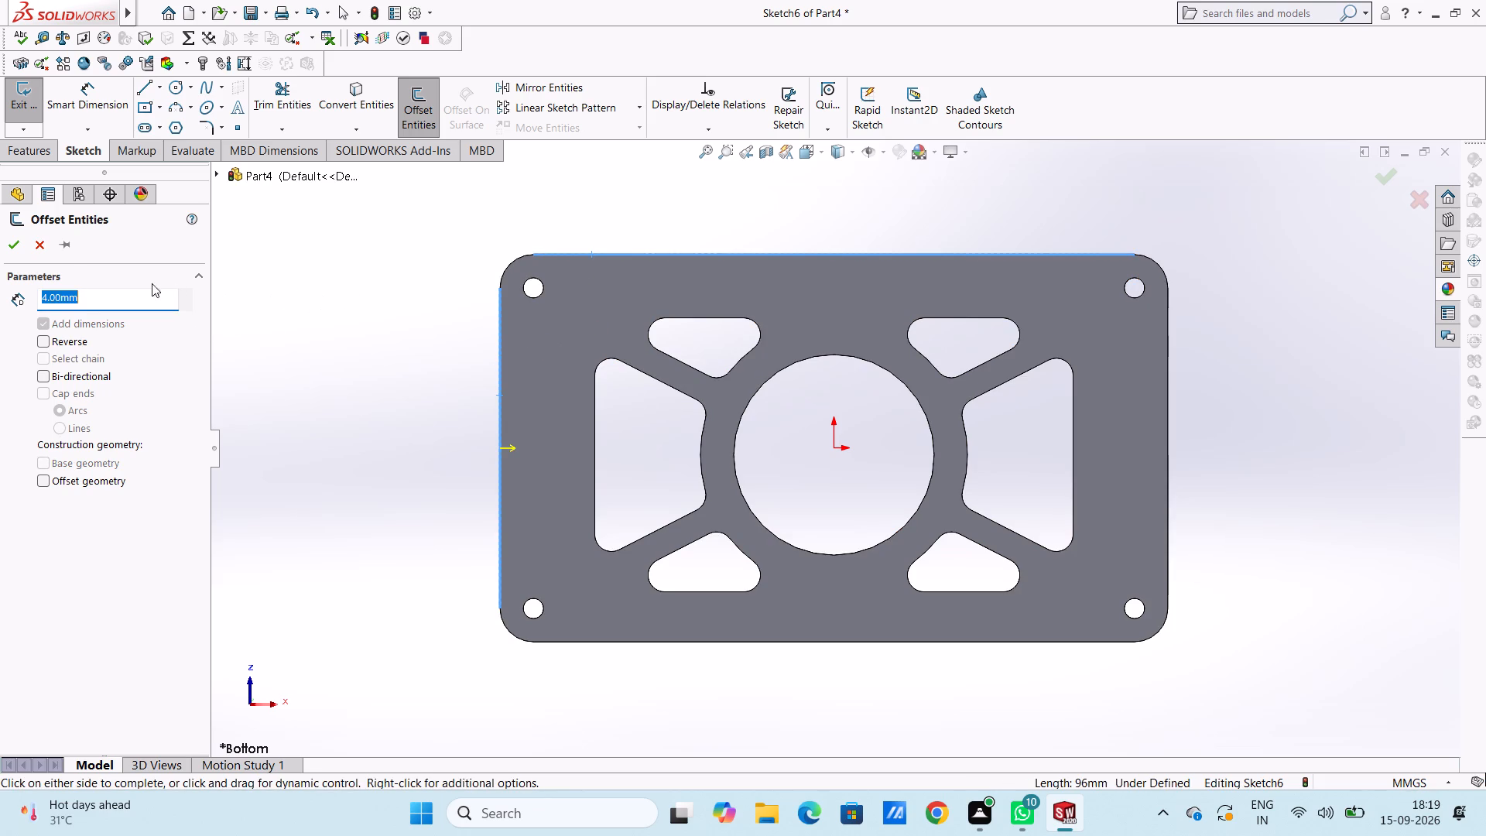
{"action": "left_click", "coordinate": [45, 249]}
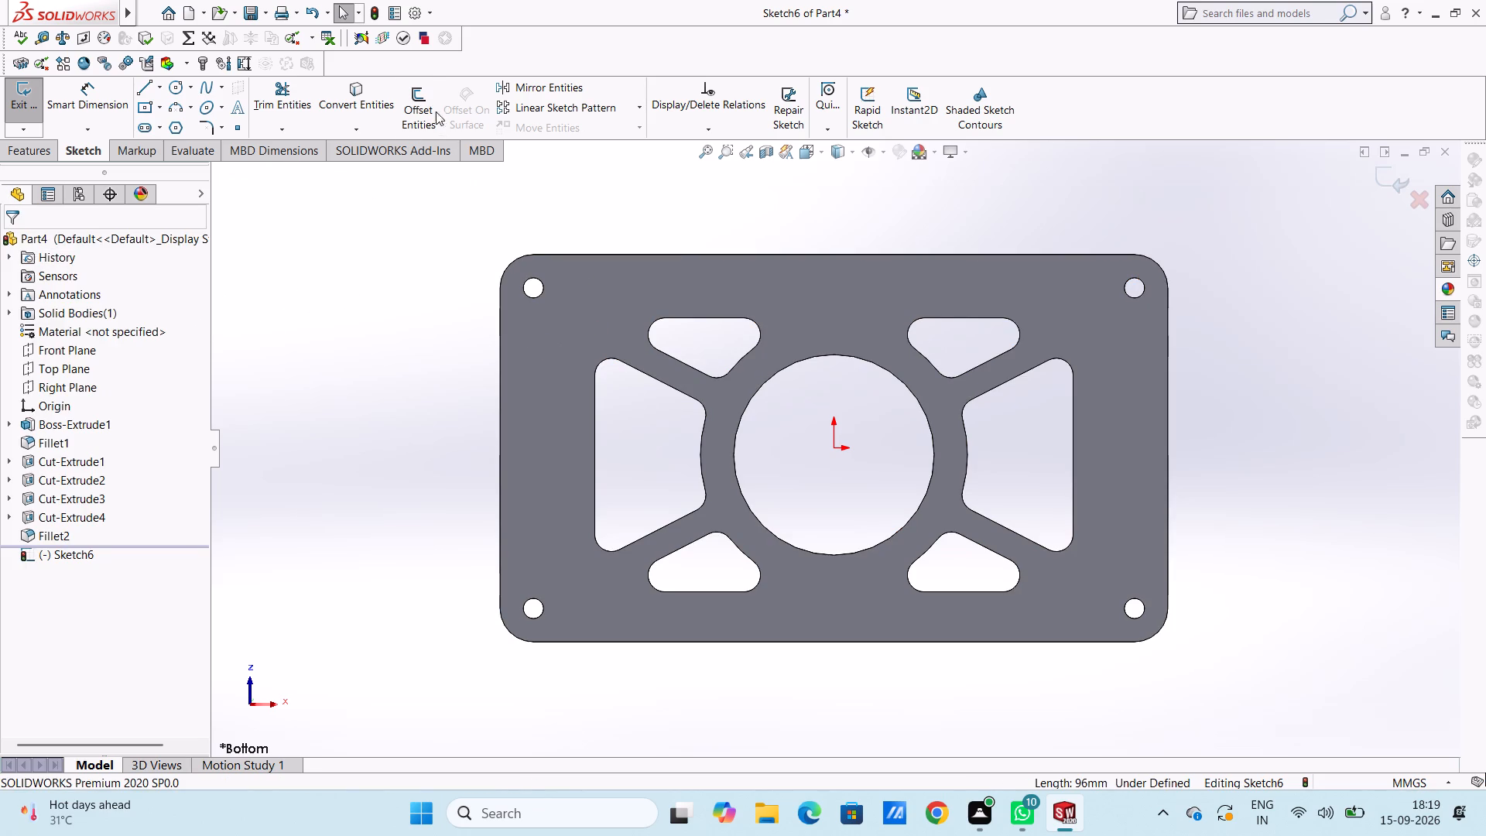
Offset the four straight outer edges of the bottom face inward by 4 mm, with dimensions added.
{"action": "left_click", "coordinate": [419, 97]}
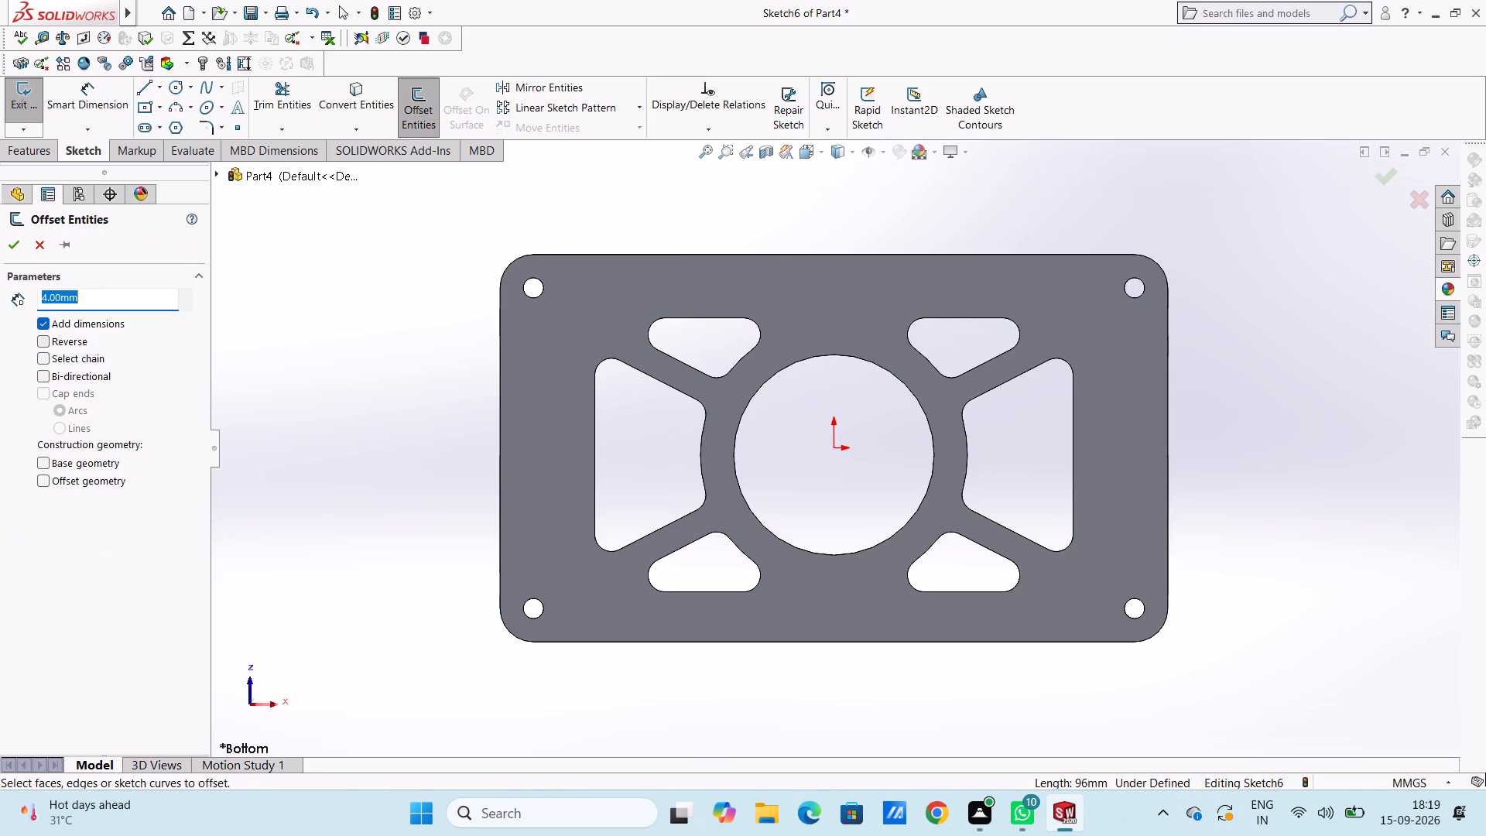
{"action": "left_click", "coordinate": [498, 368]}
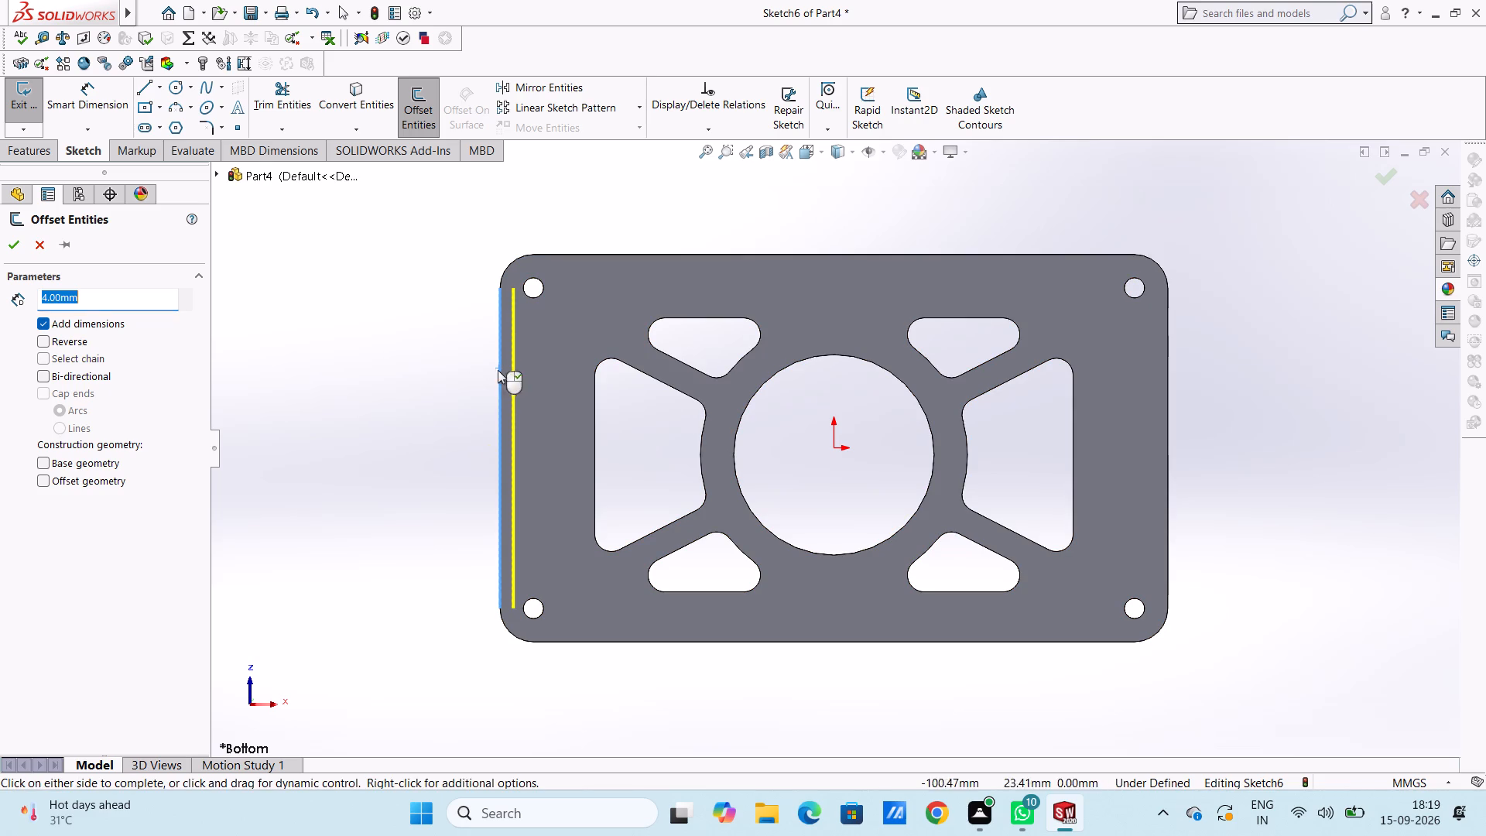
{"action": "left_click", "coordinate": [15, 240]}
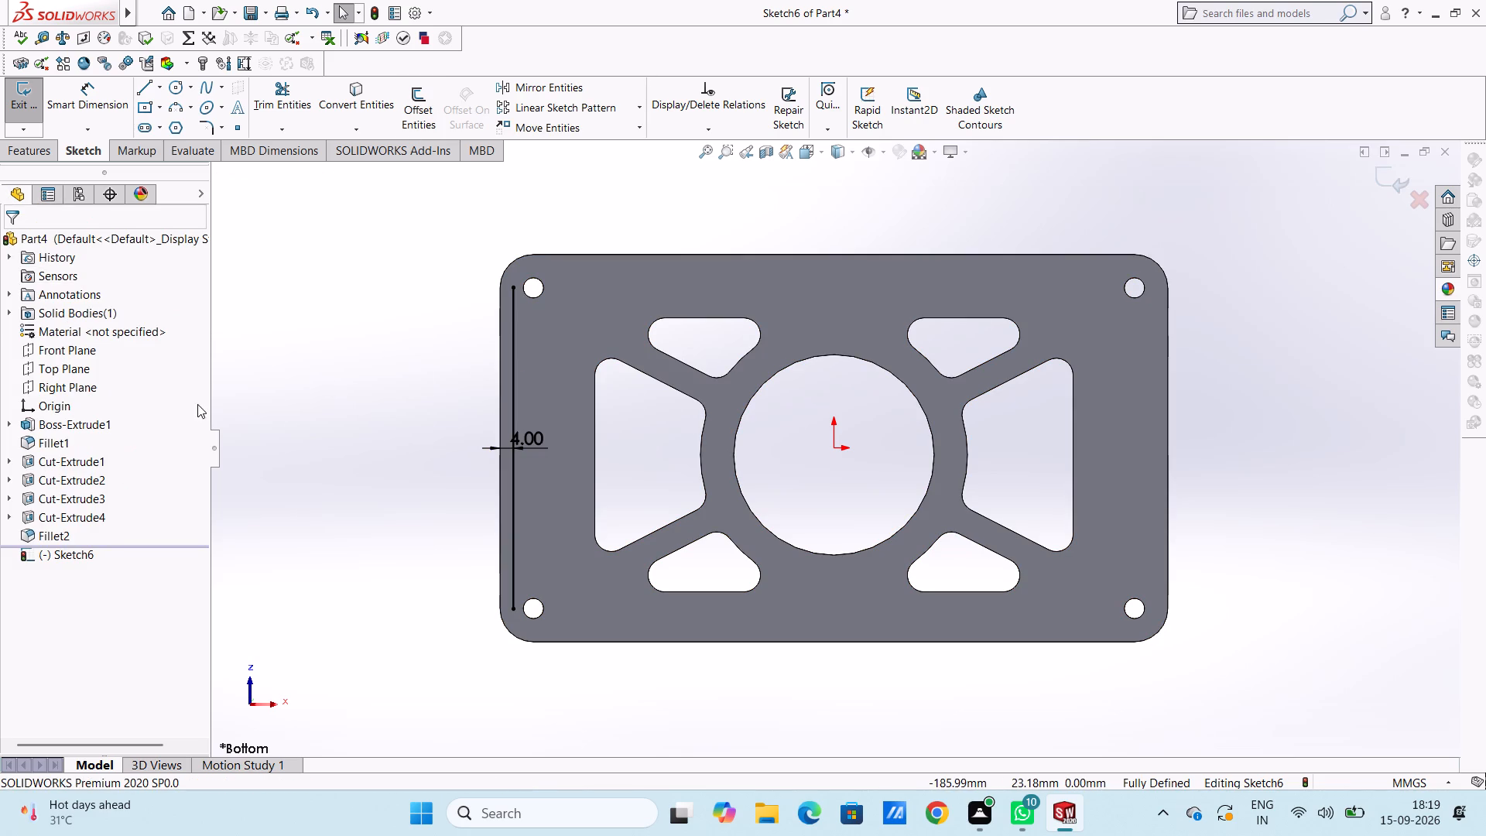
{"action": "left_click", "coordinate": [410, 103]}
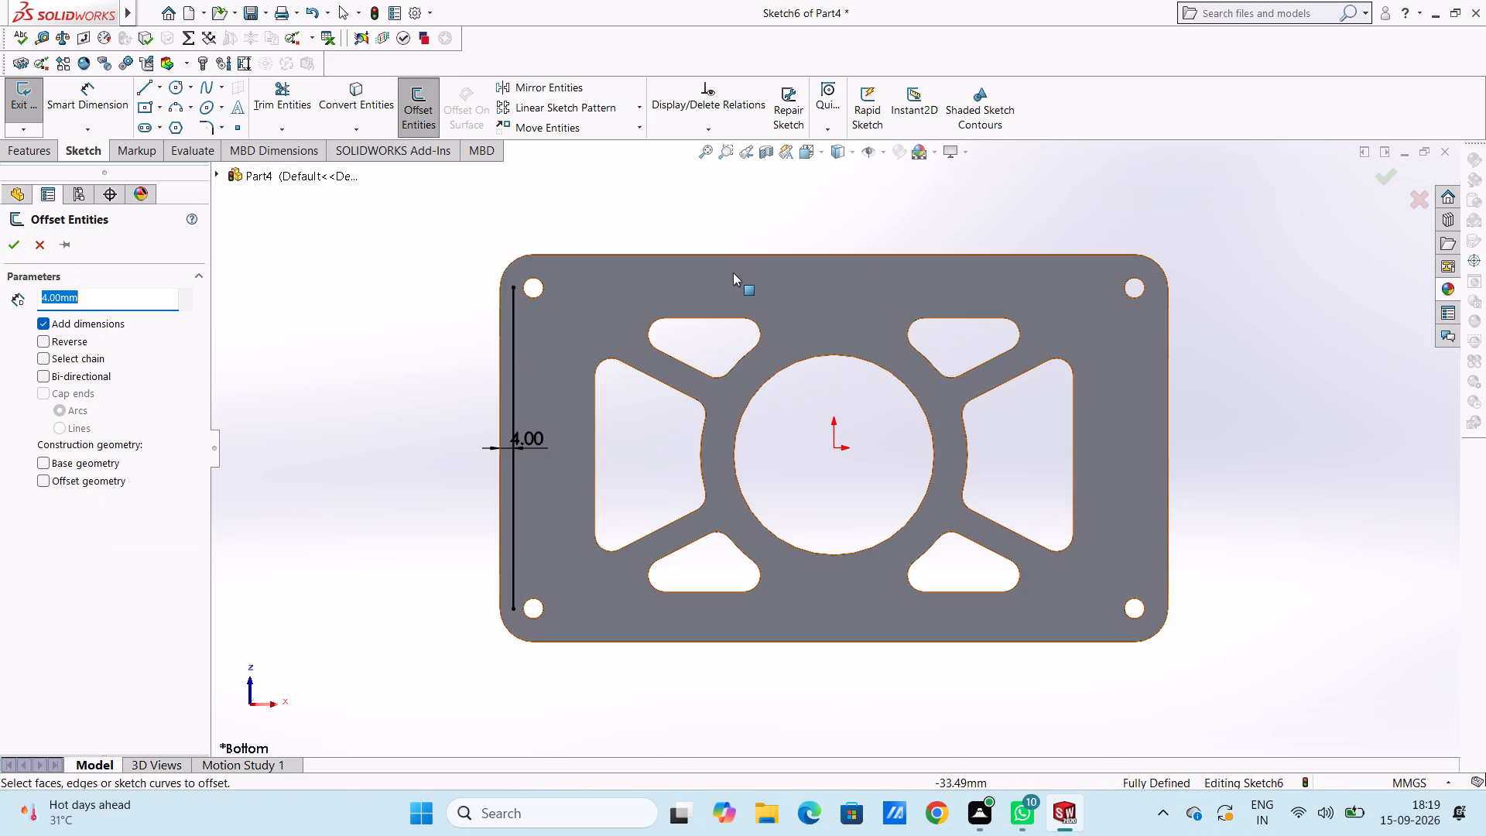
{"action": "left_click", "coordinate": [738, 255]}
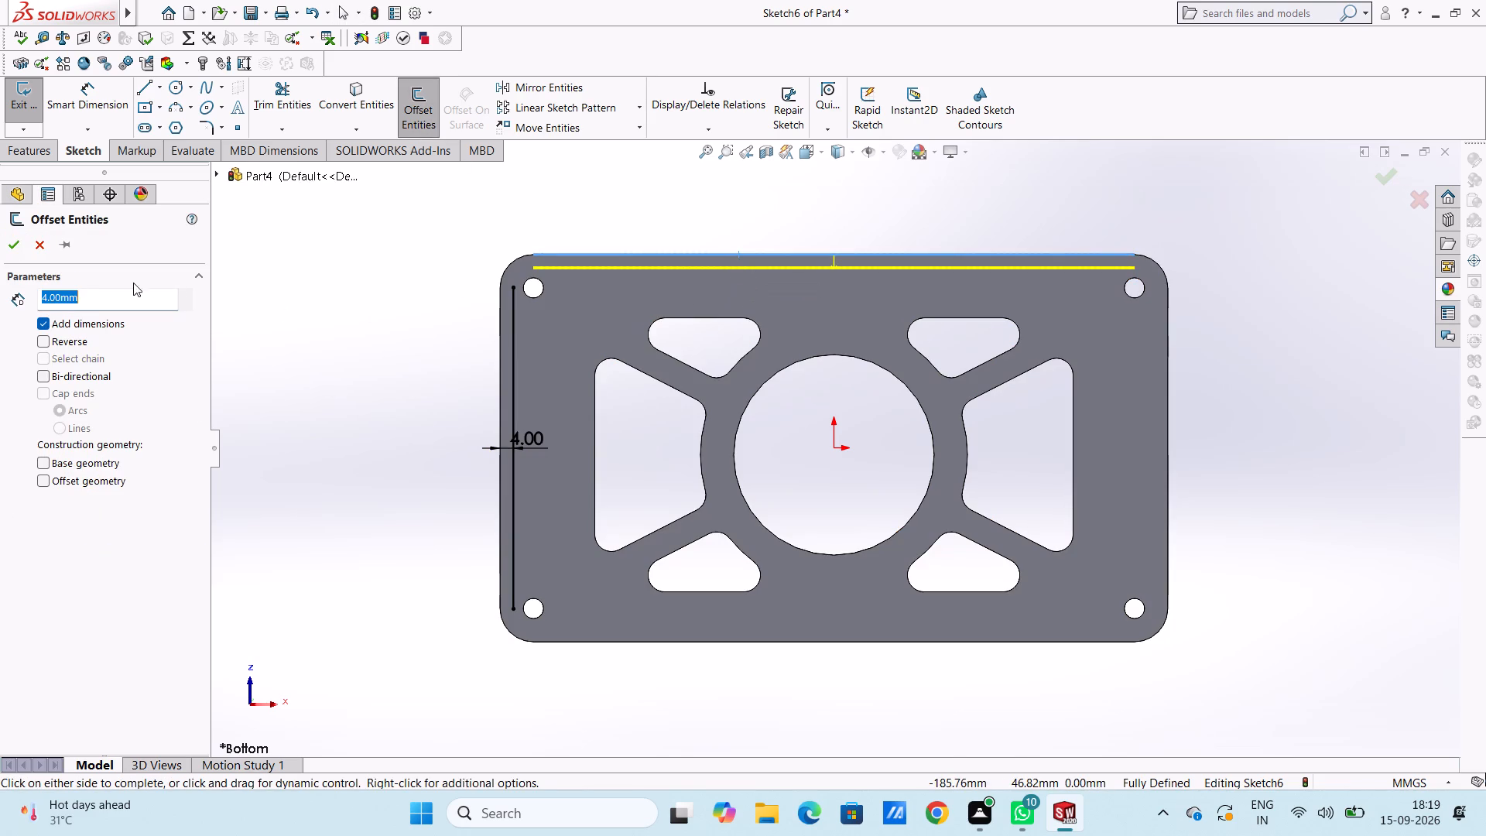
{"action": "left_click", "coordinate": [15, 246]}
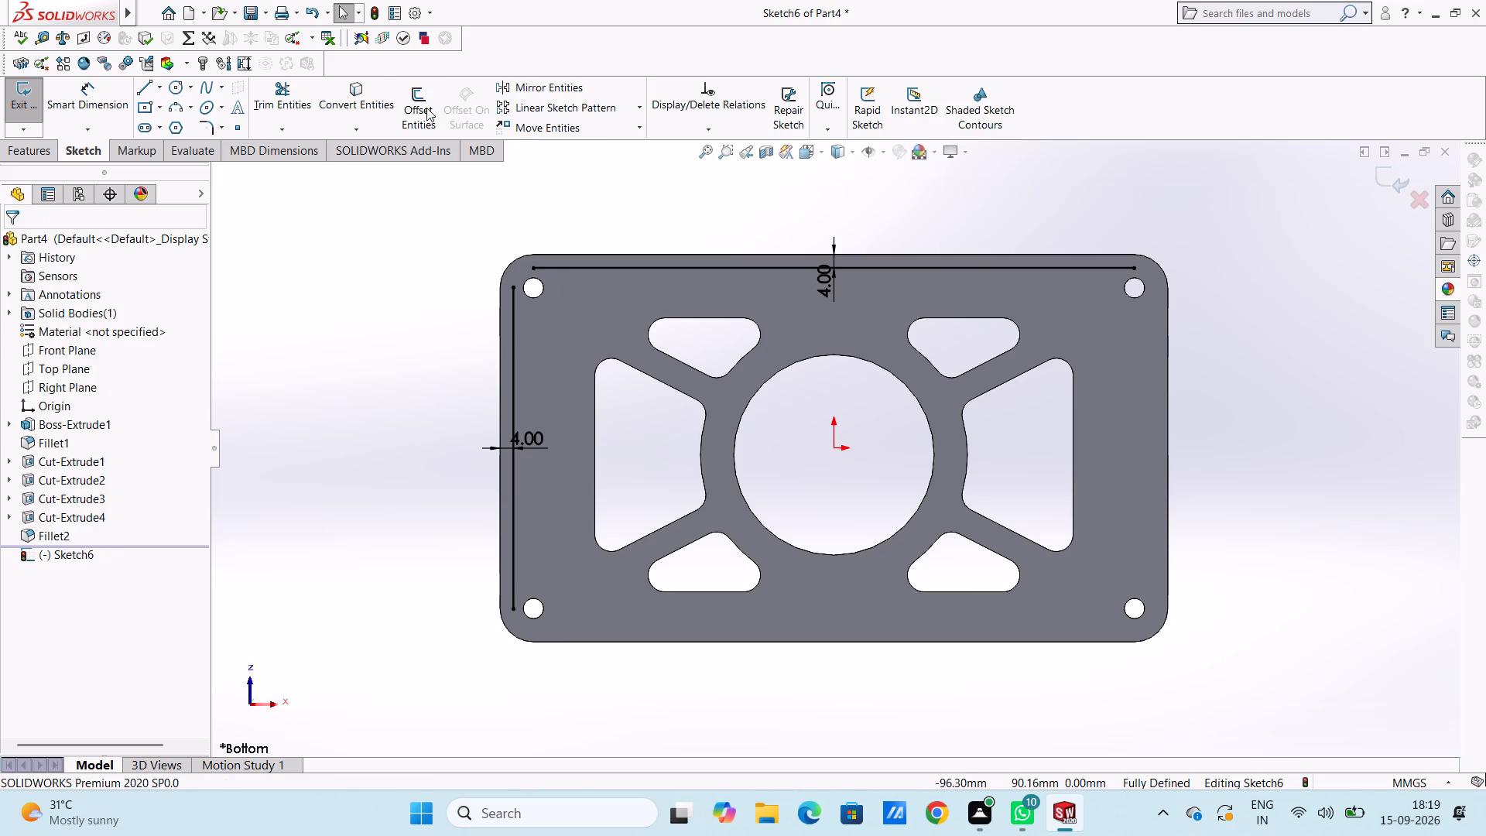
{"action": "left_click", "coordinate": [406, 94]}
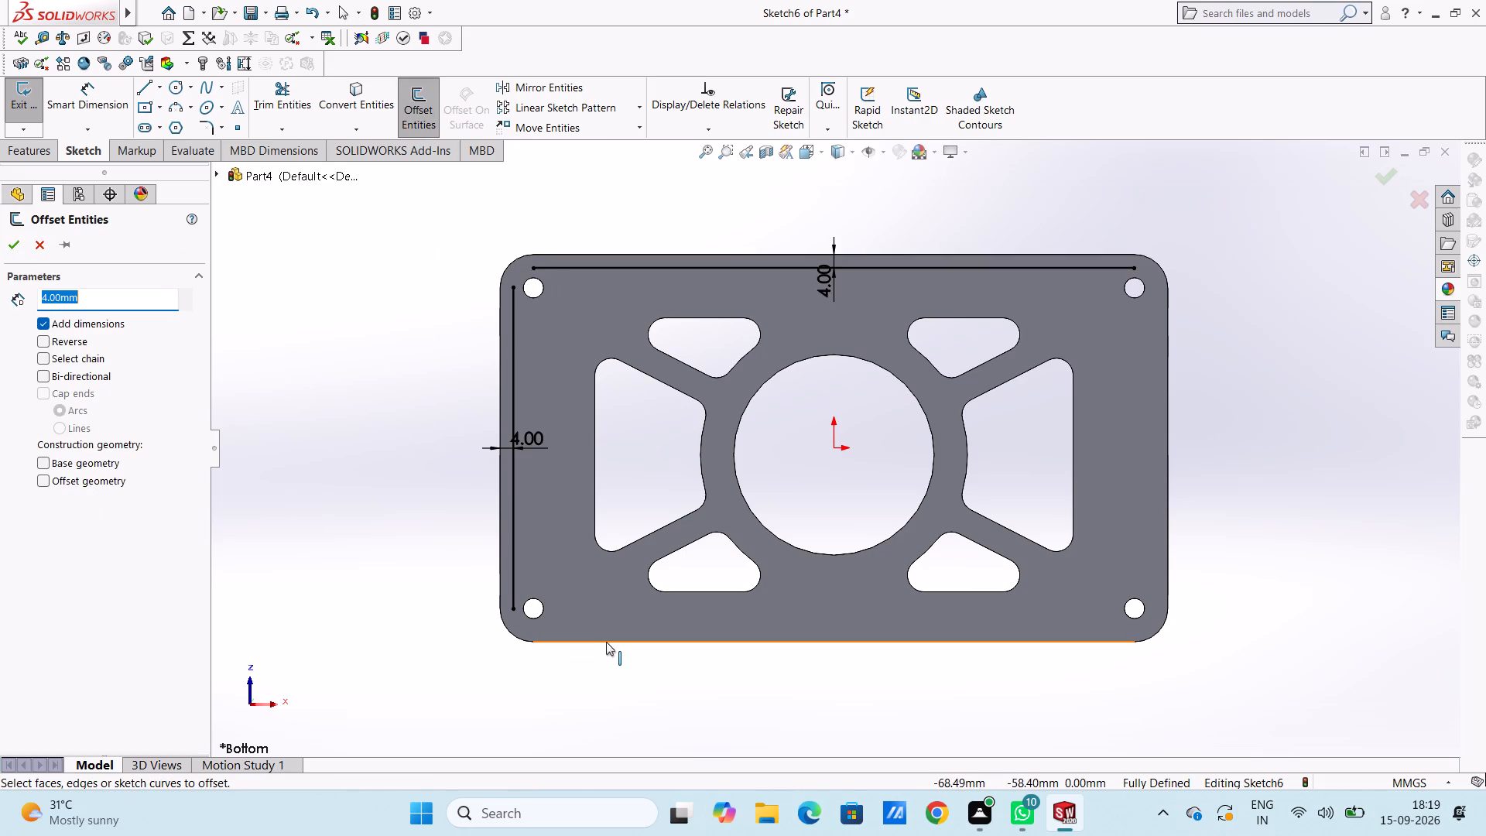
{"action": "left_click", "coordinate": [611, 642]}
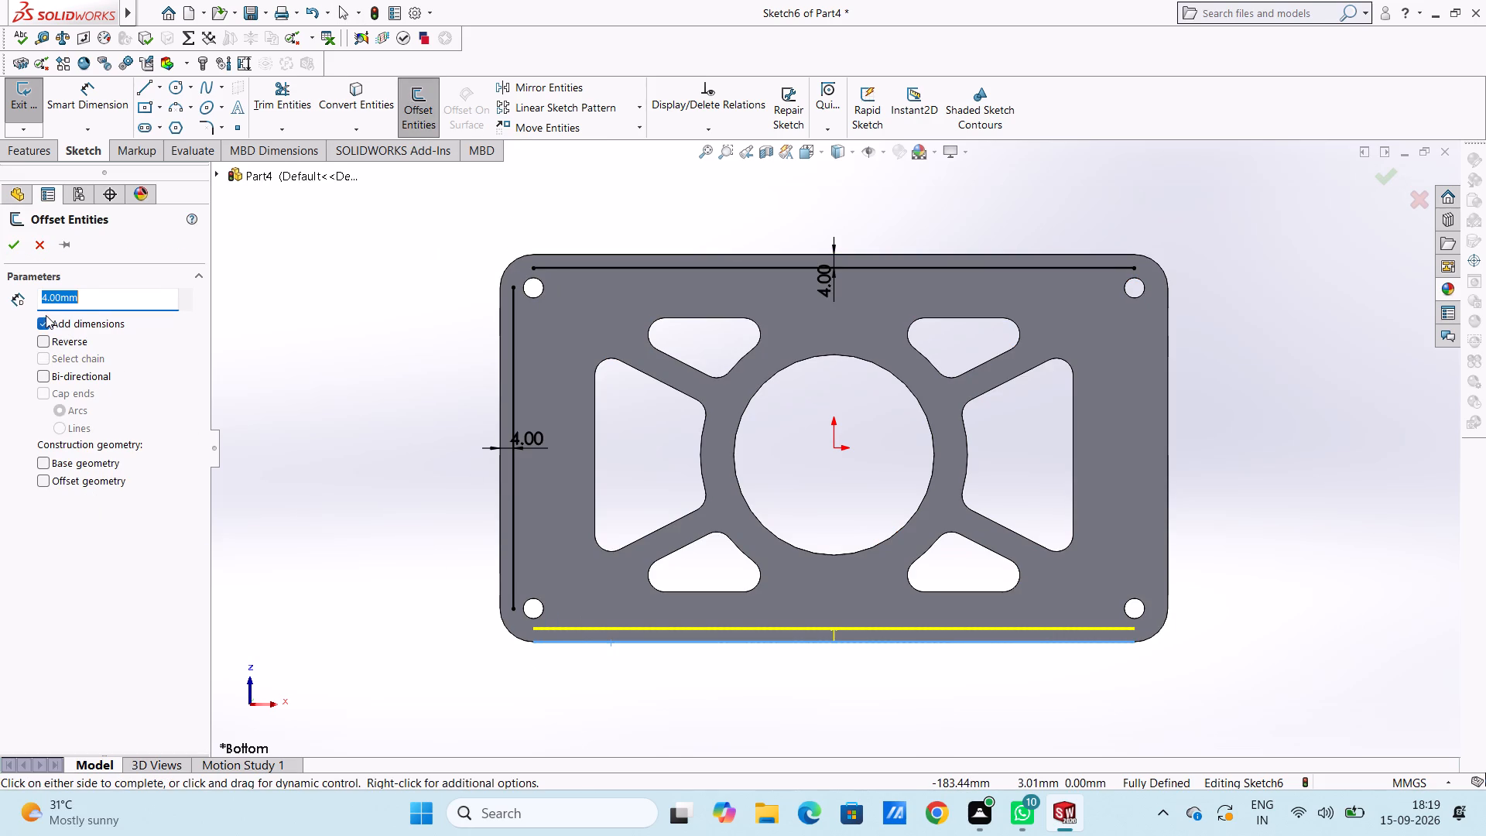
{"action": "left_click", "coordinate": [14, 247]}
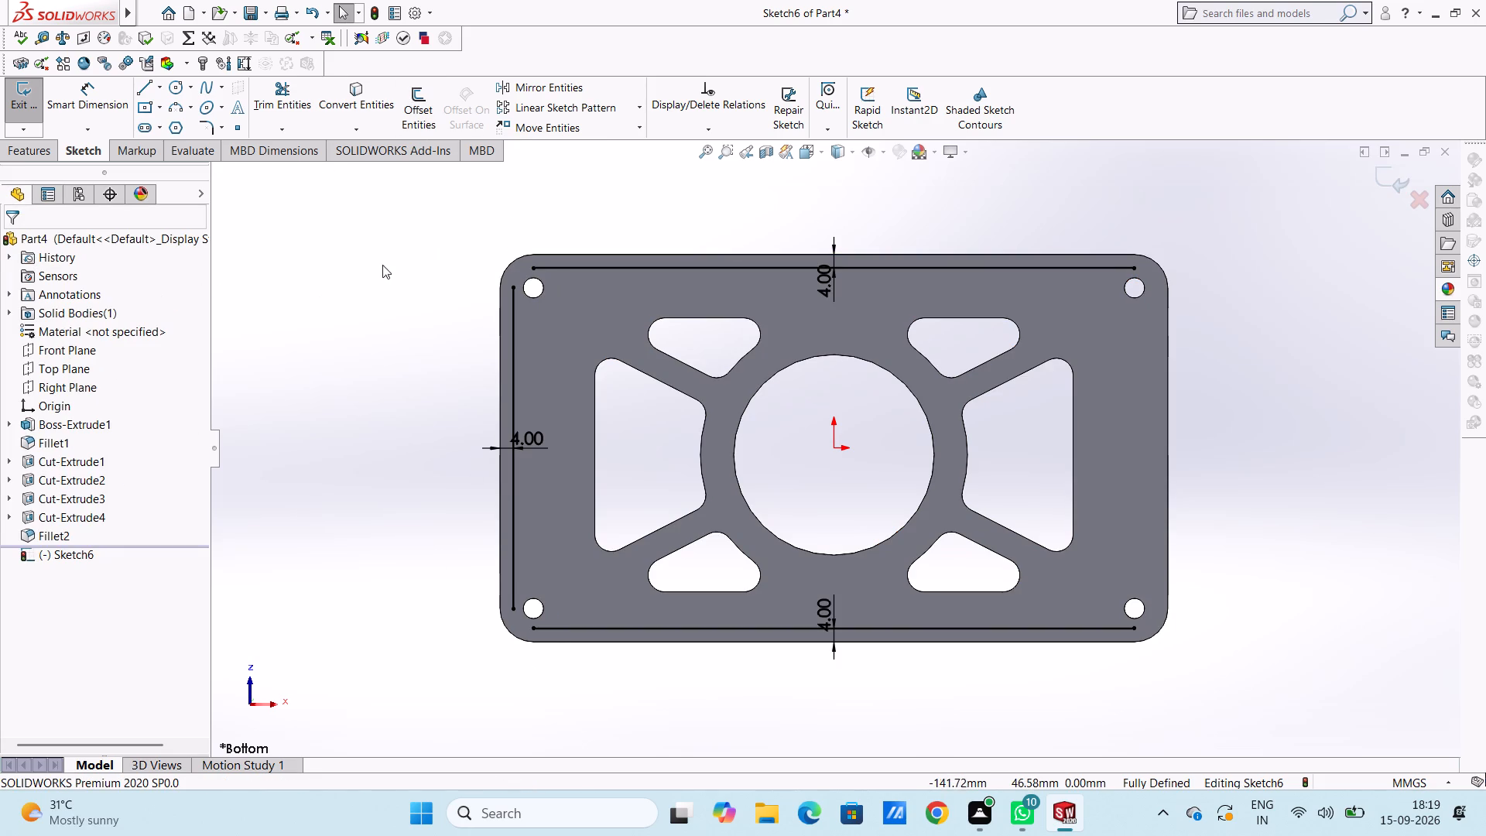
{"action": "left_click", "coordinate": [413, 107]}
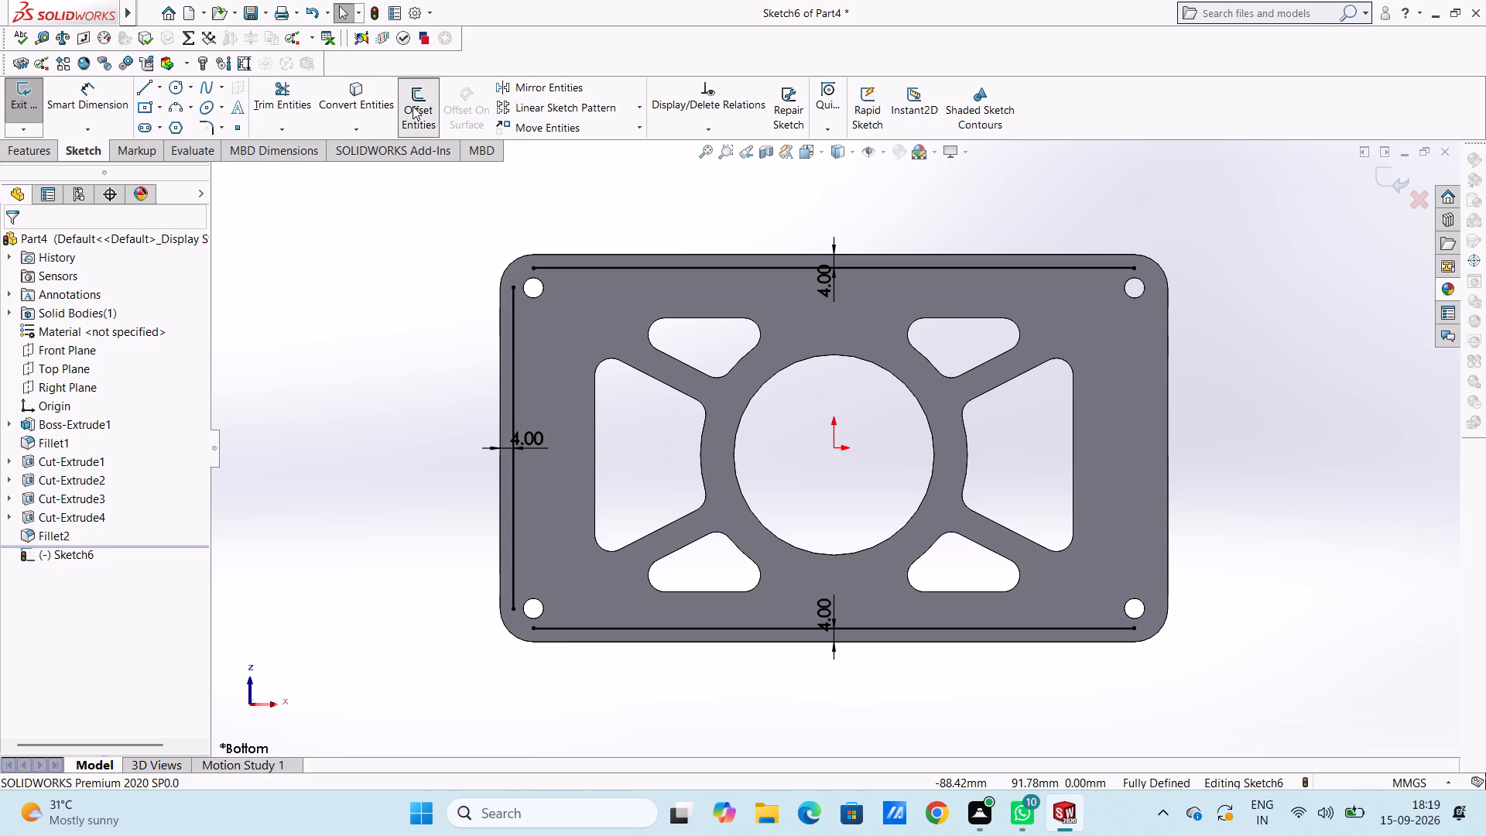
{"action": "left_click", "coordinate": [1168, 379]}
{"action": "left_click", "coordinate": [12, 242]}
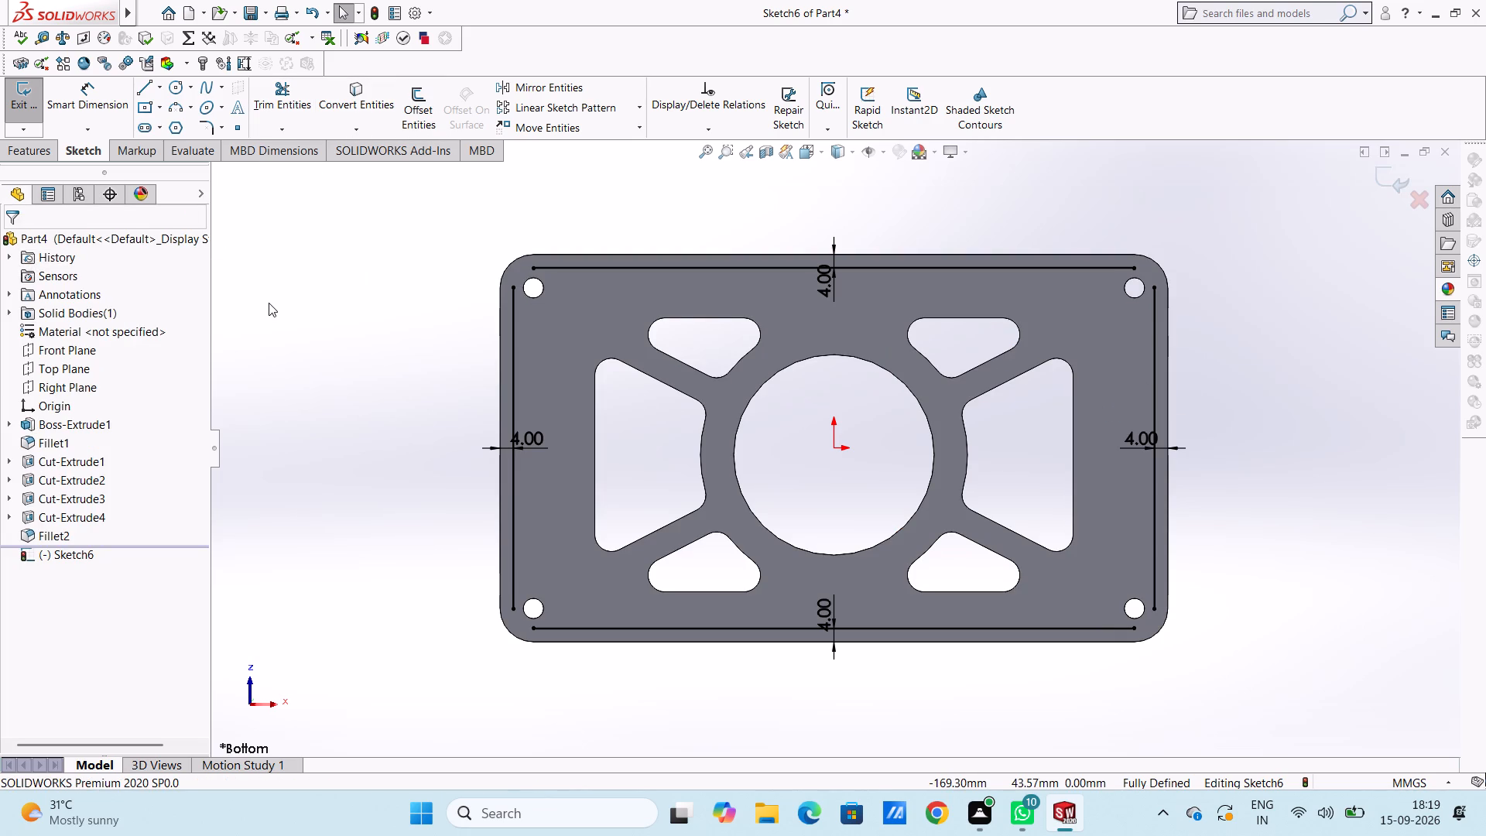
Join the four offset lines at every corner with tangent 3-point arcs of 6 mm radius to close the outline.
{"action": "scroll", "coordinate": [569, 317], "scroll_direction": "down", "scroll_amount": 1}
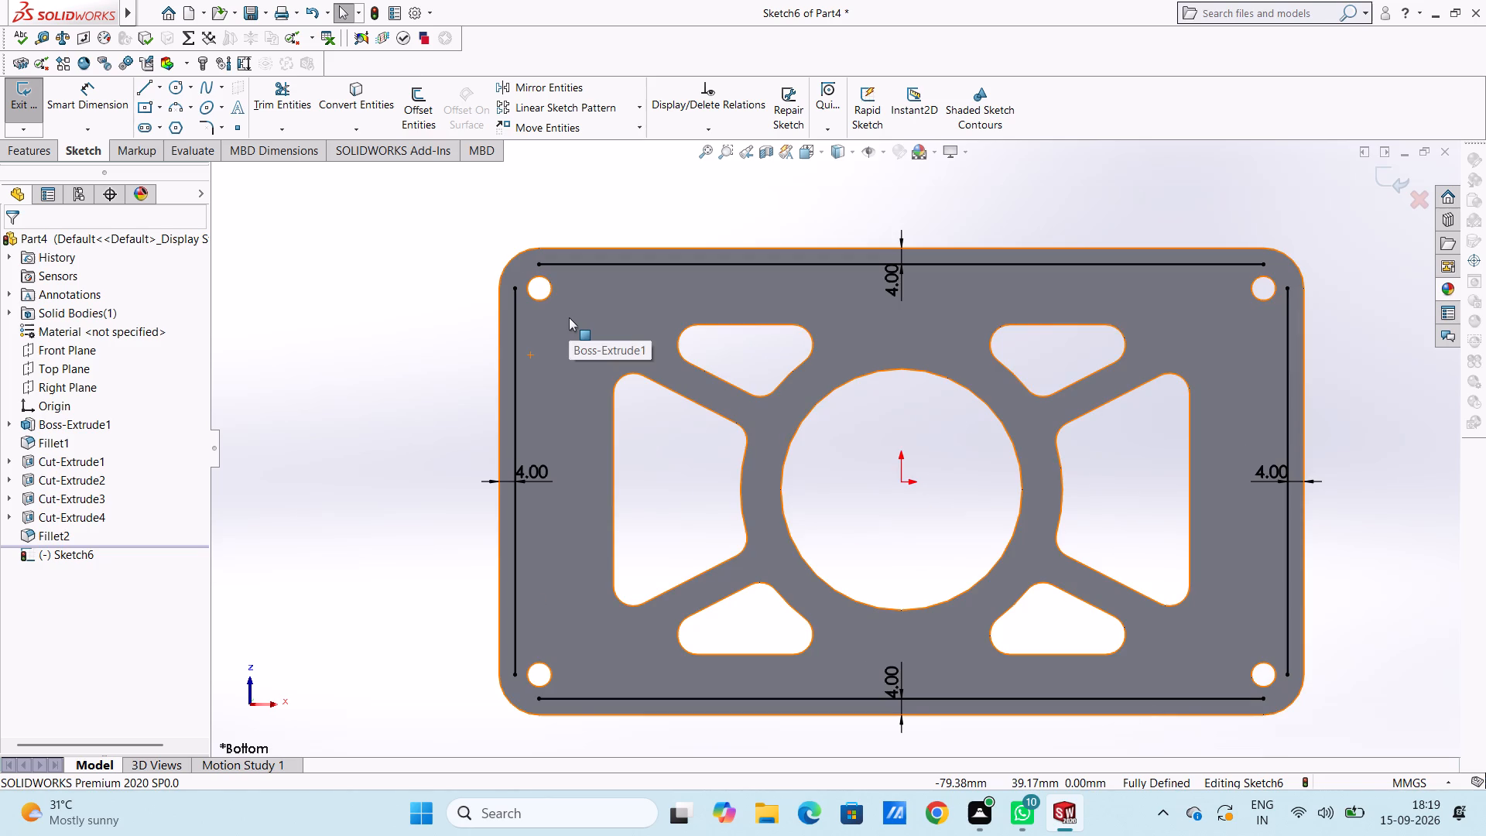
{"action": "left_click", "coordinate": [180, 109]}
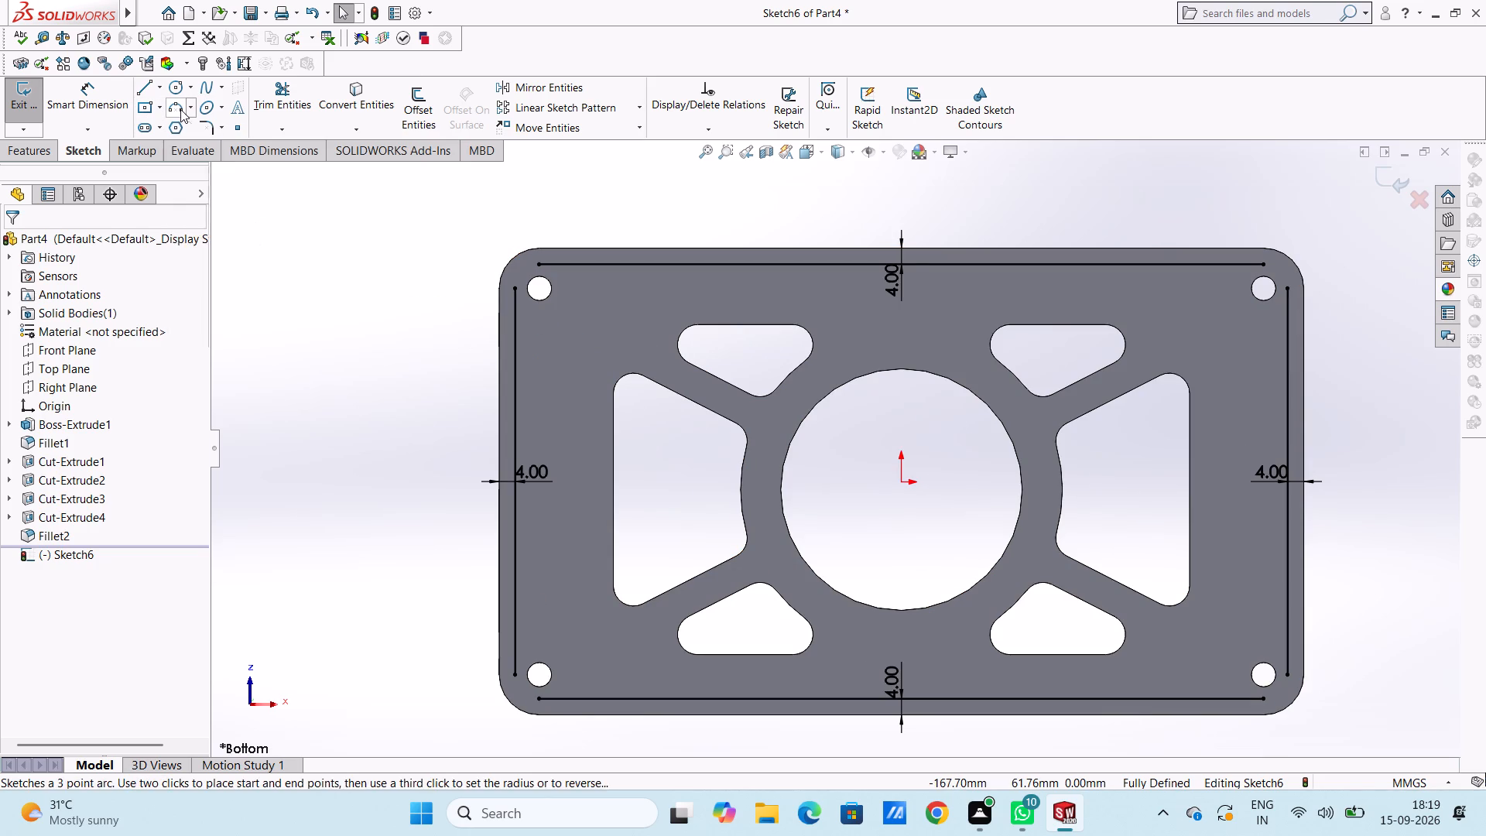
{"action": "left_click", "coordinate": [515, 286]}
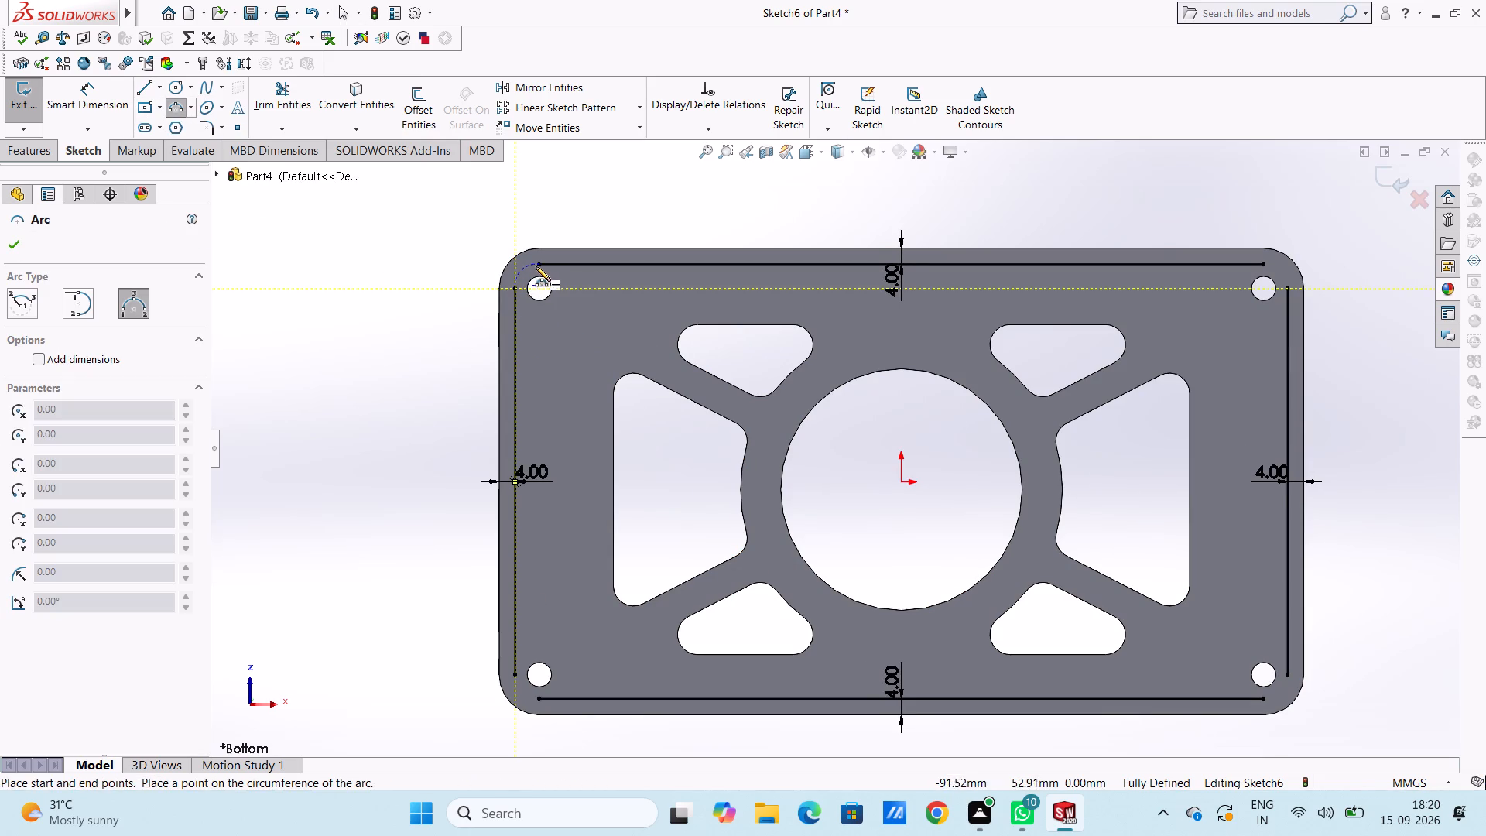
{"action": "left_click", "coordinate": [536, 266]}
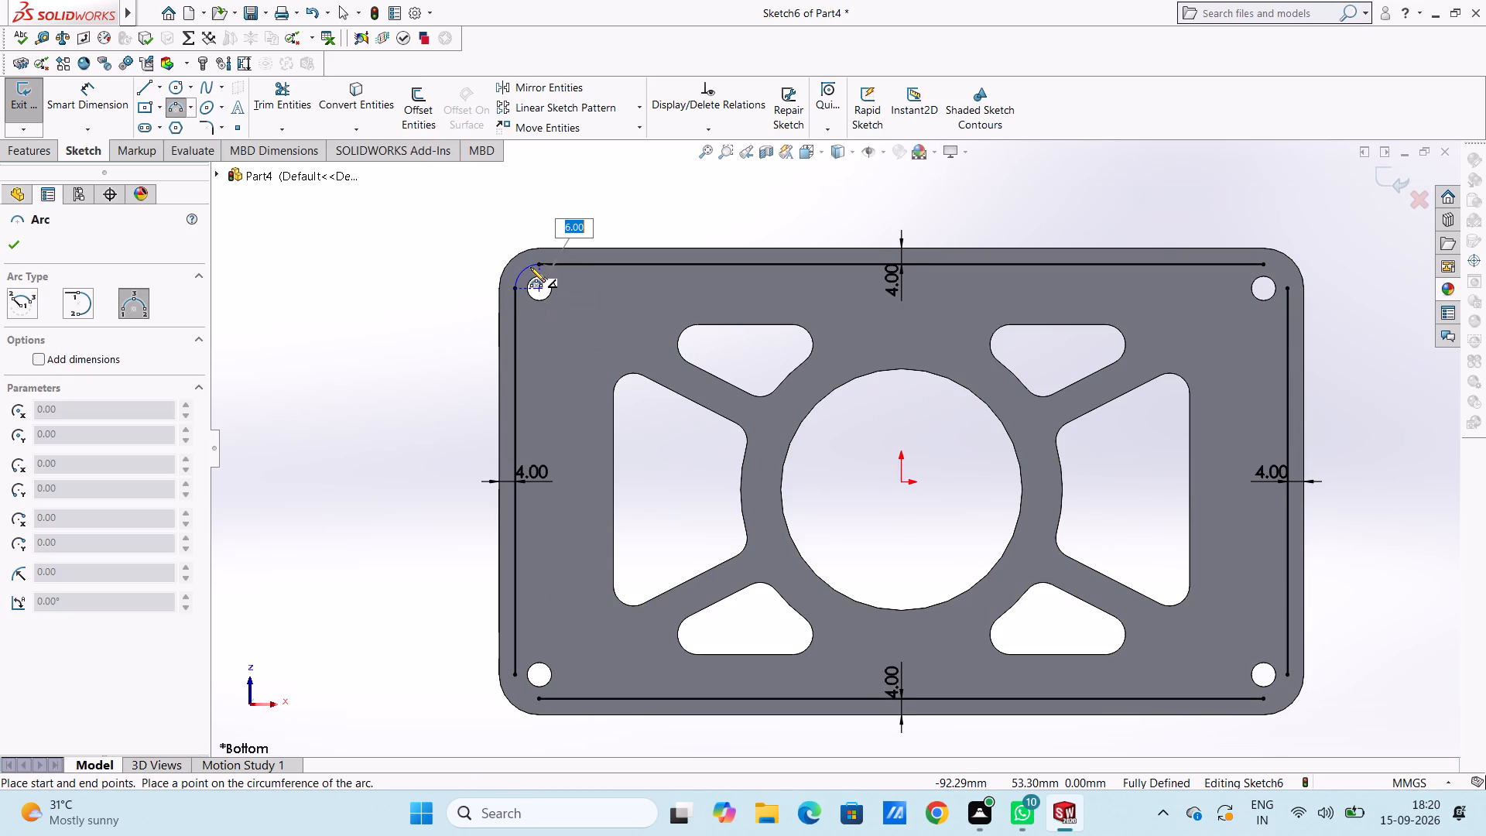
{"action": "left_click", "coordinate": [530, 267]}
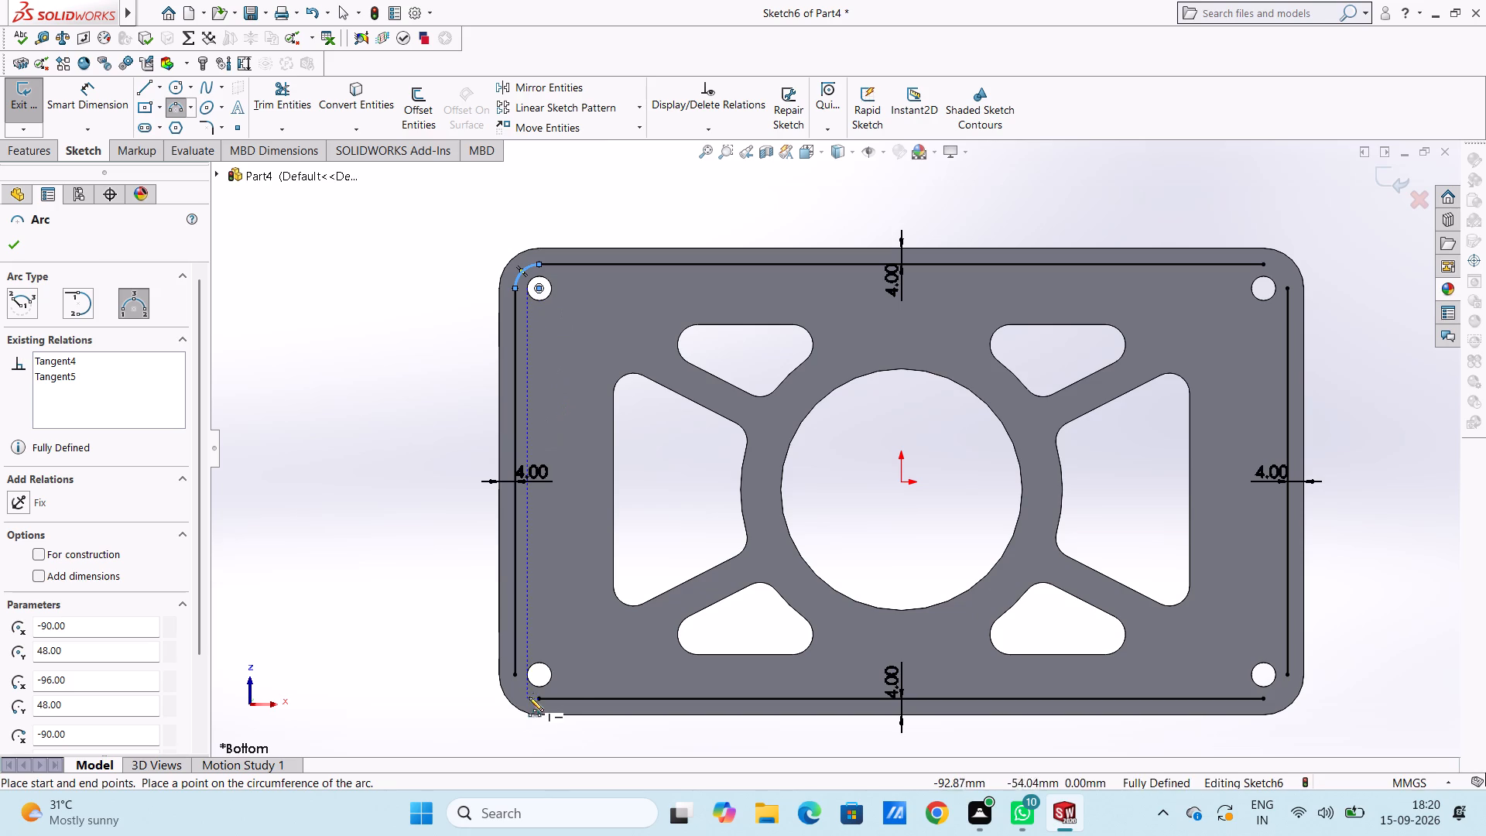
{"action": "left_click", "coordinate": [515, 674]}
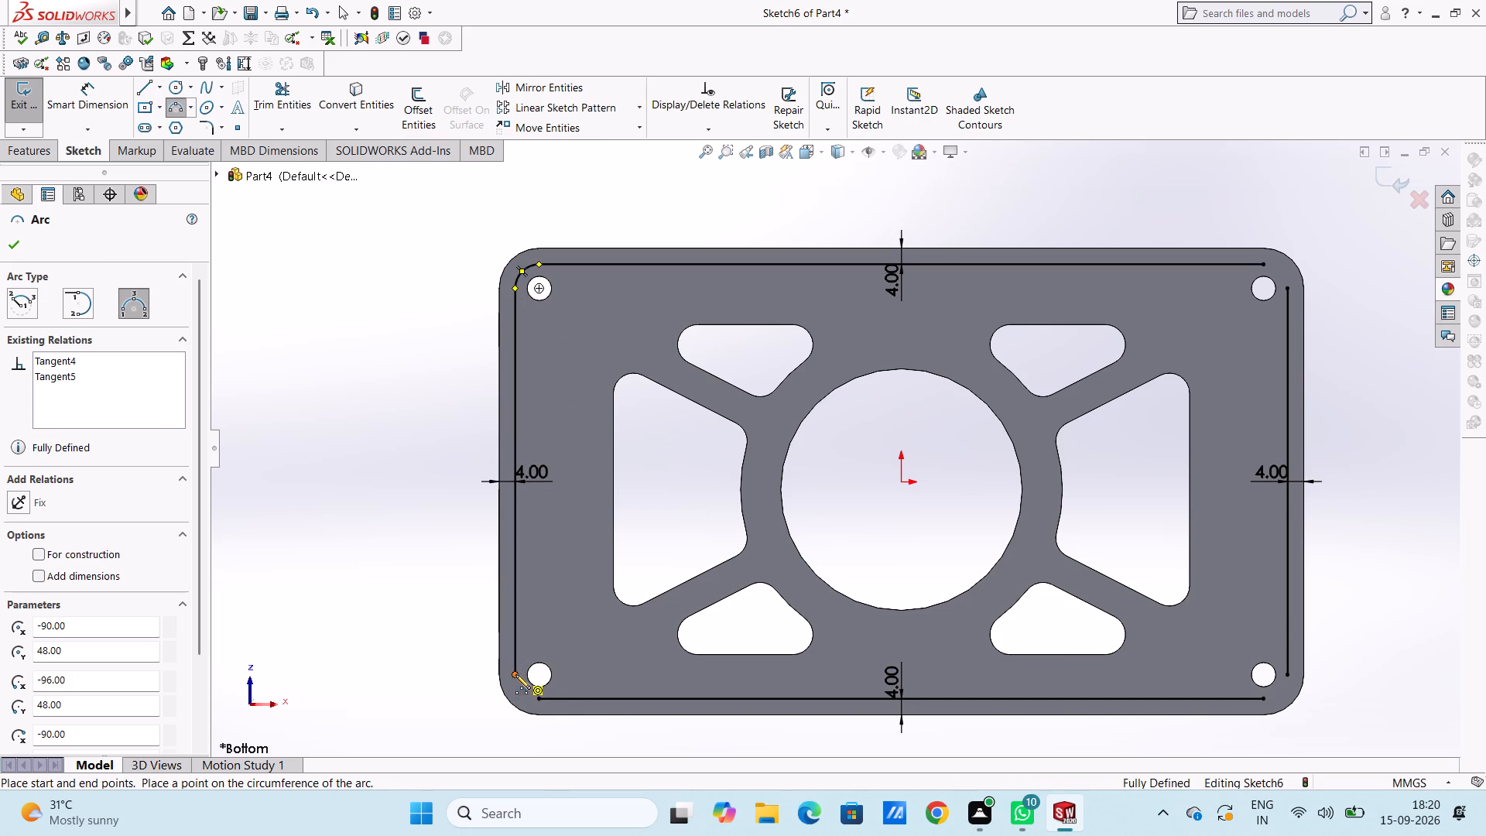
{"action": "left_click", "coordinate": [539, 700]}
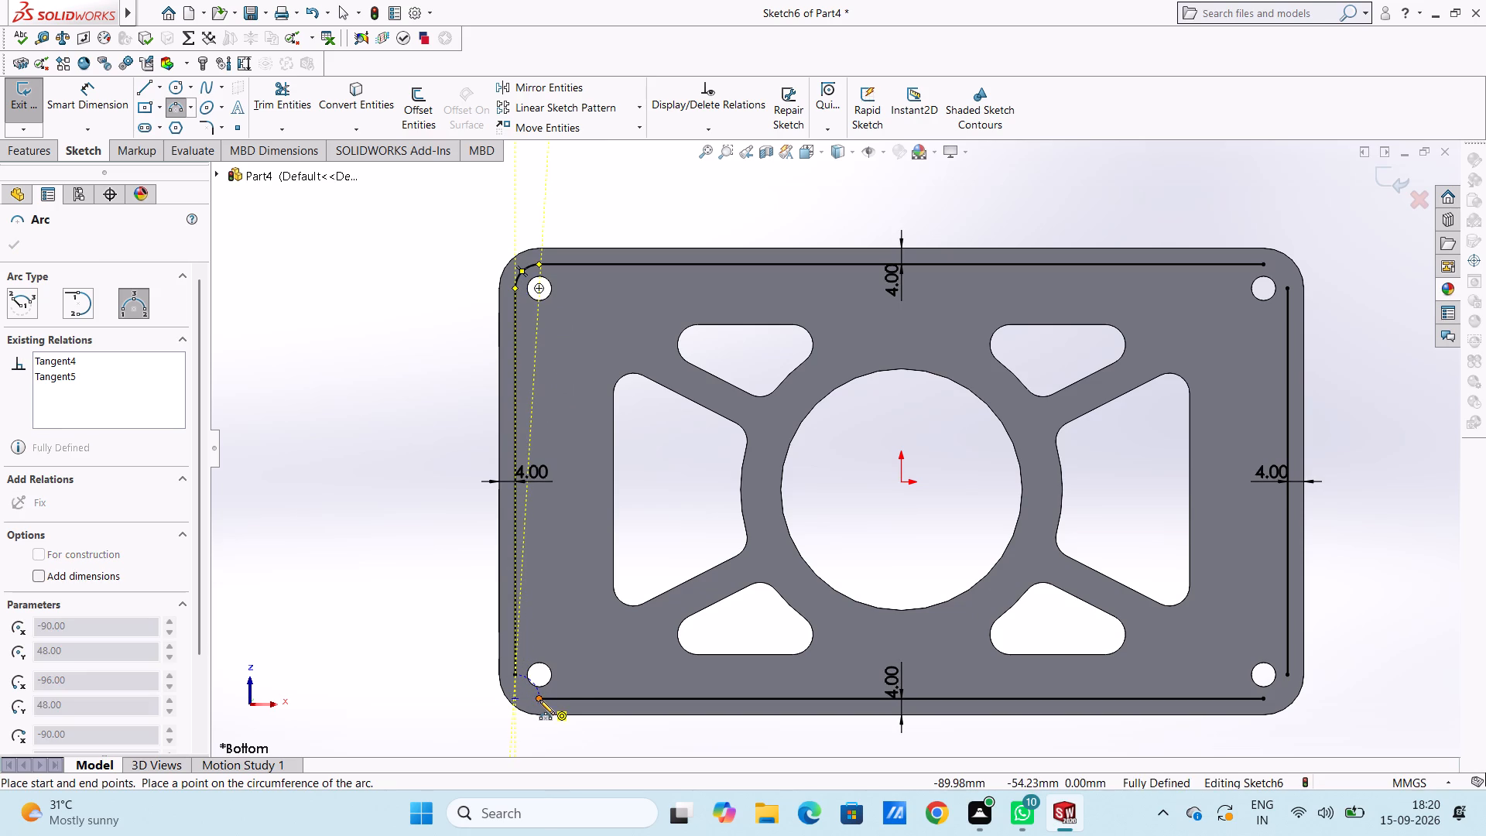
{"action": "left_click", "coordinate": [528, 692]}
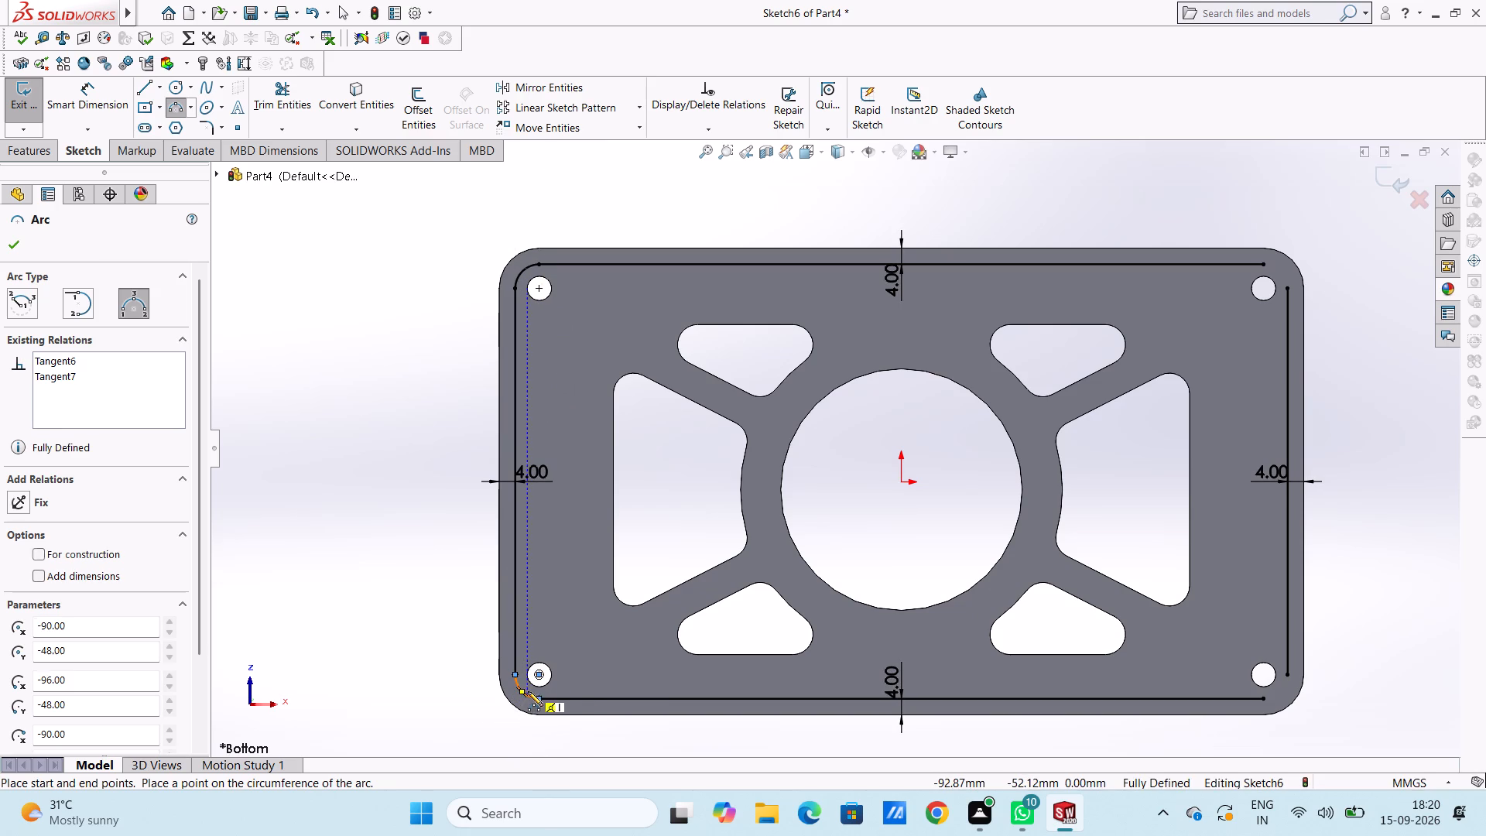
{"action": "left_click", "coordinate": [1263, 697]}
{"action": "left_click", "coordinate": [1289, 678]}
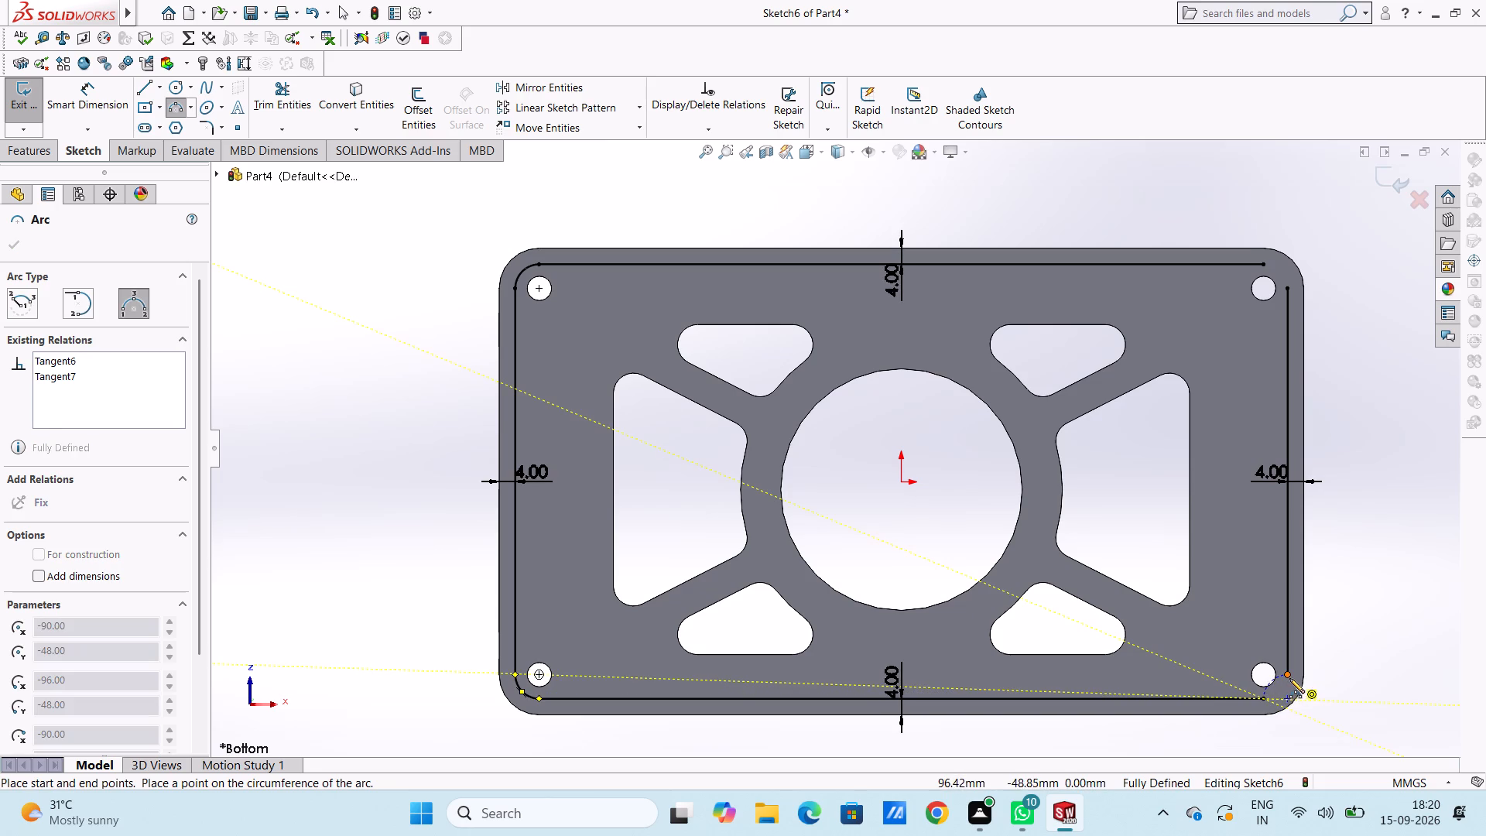
{"action": "left_click", "coordinate": [1276, 691]}
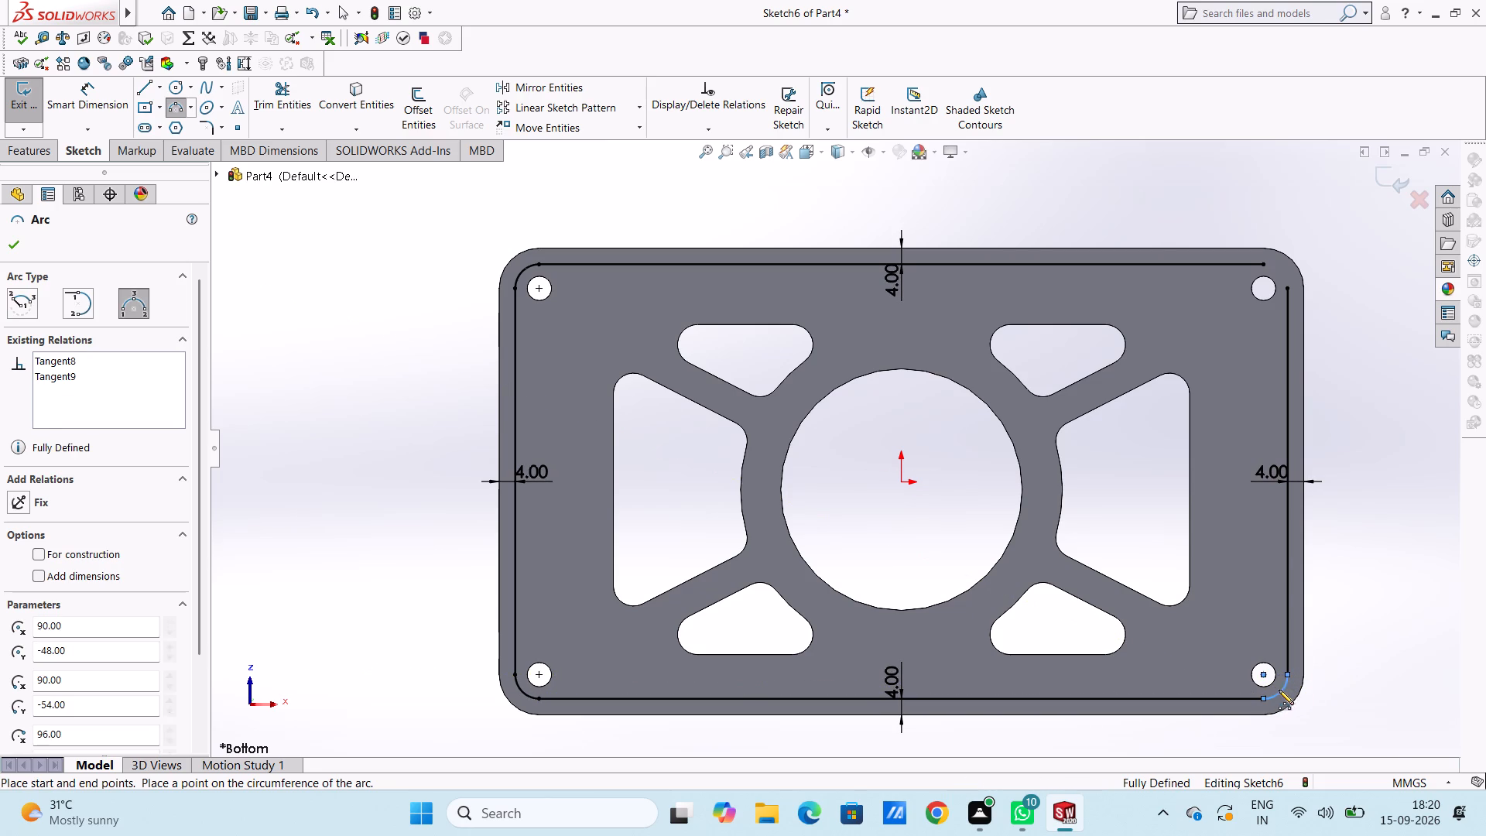
{"action": "left_click", "coordinate": [1262, 265]}
{"action": "left_click", "coordinate": [1287, 287]}
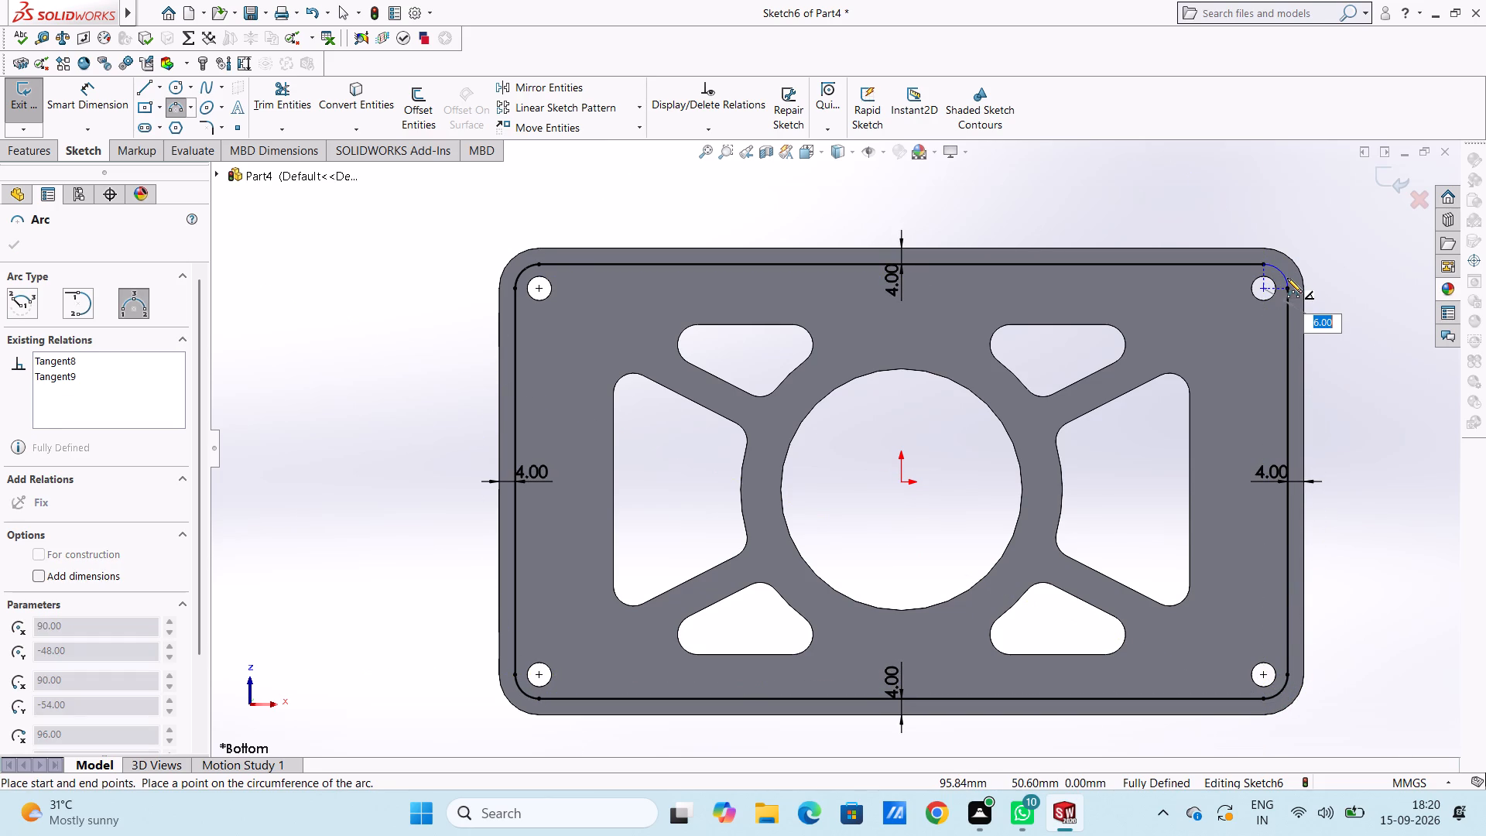
{"action": "left_click", "coordinate": [1287, 278]}
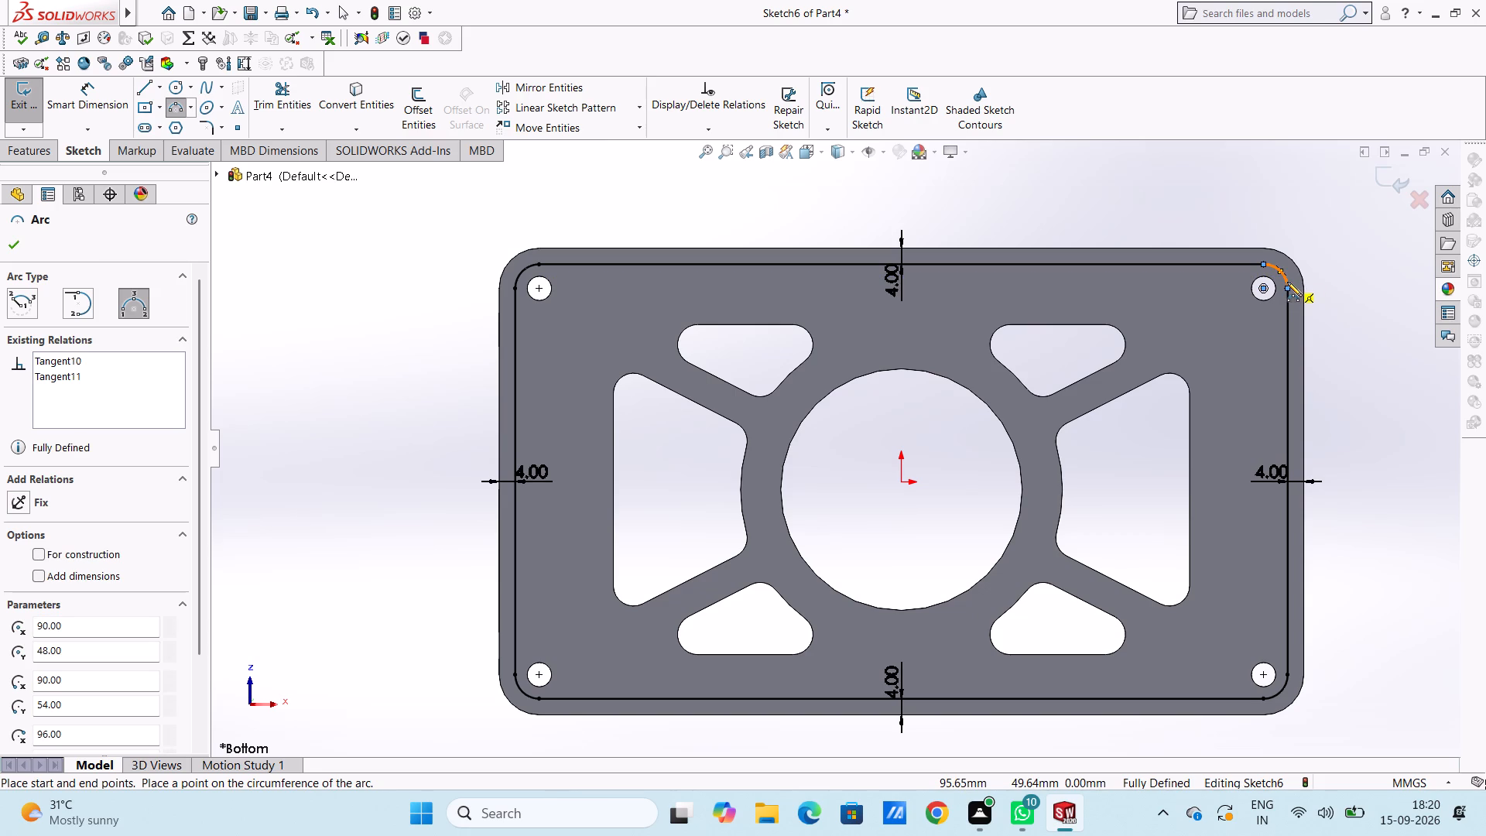
{"action": "key", "text": "Escape"}
{"action": "key", "text": "Escape"}
{"action": "key", "text": "Escape"}
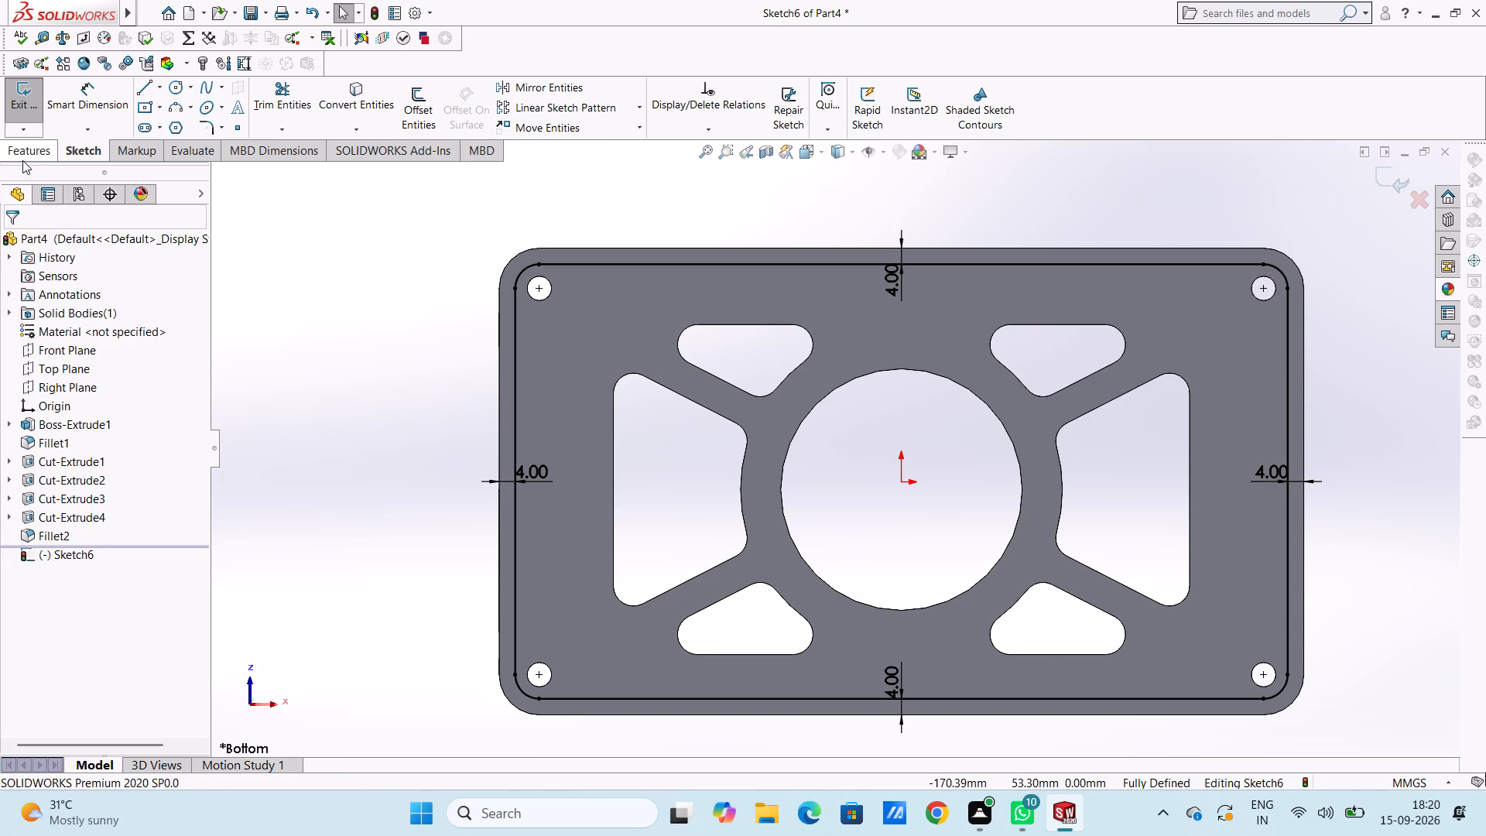
Offset the two short side lines of the inner outline inward by 20 mm, with dimensions added.
{"action": "left_click", "coordinate": [423, 100]}
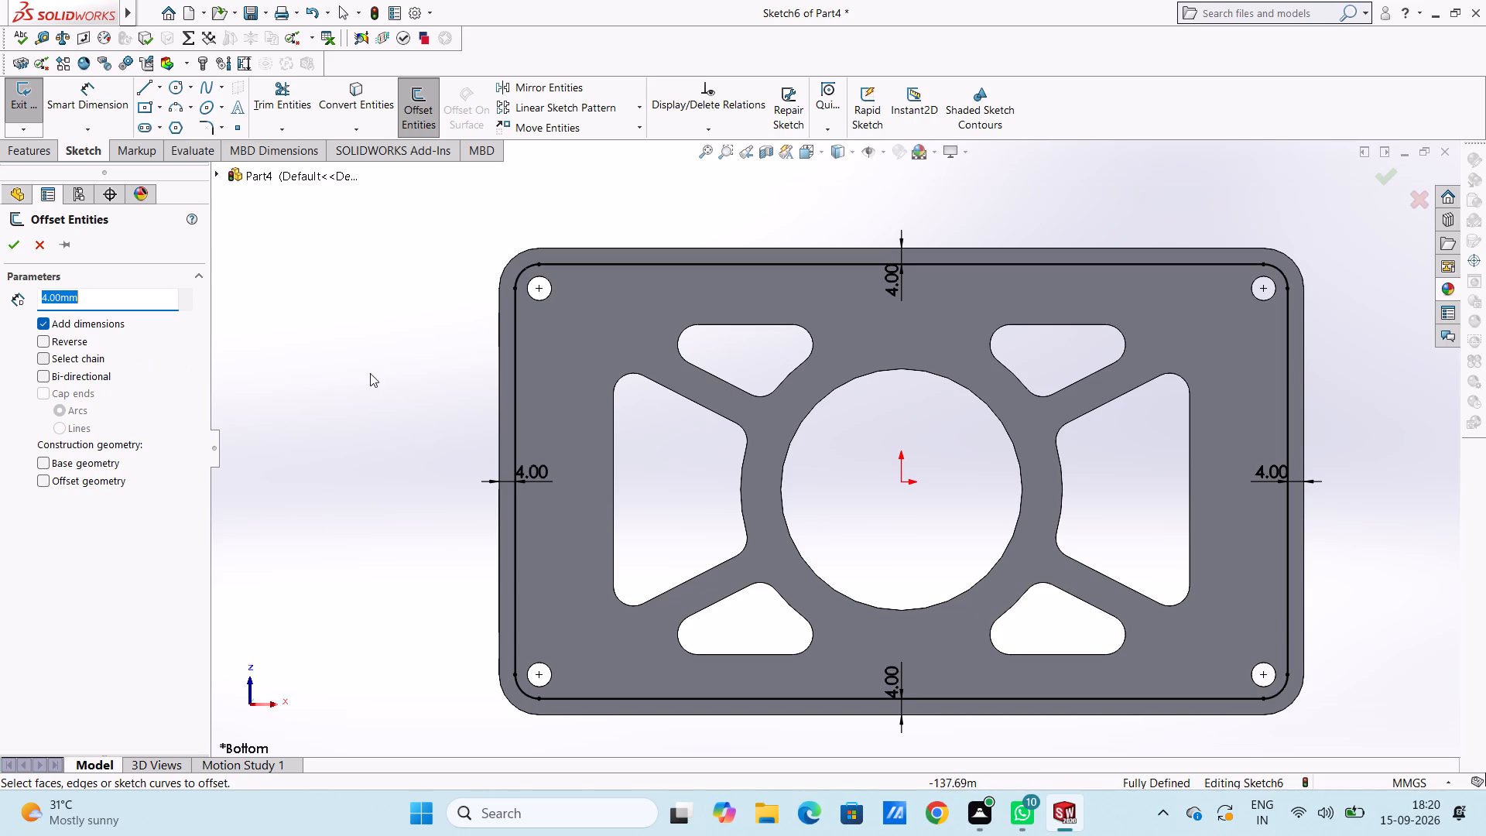
{"action": "type", "text": "20"}
{"action": "key", "text": "Return"}
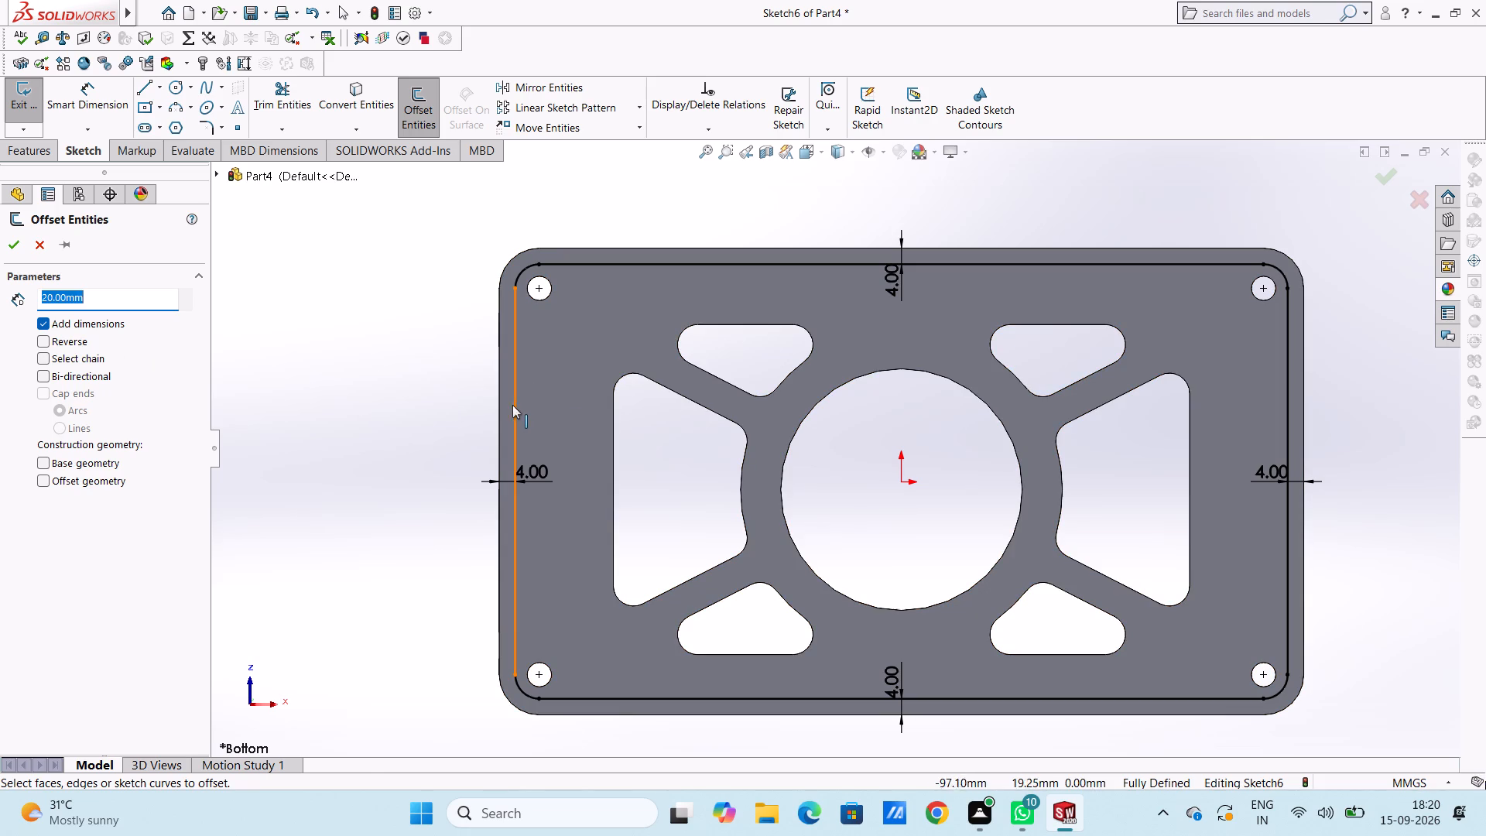
{"action": "left_click", "coordinate": [515, 406]}
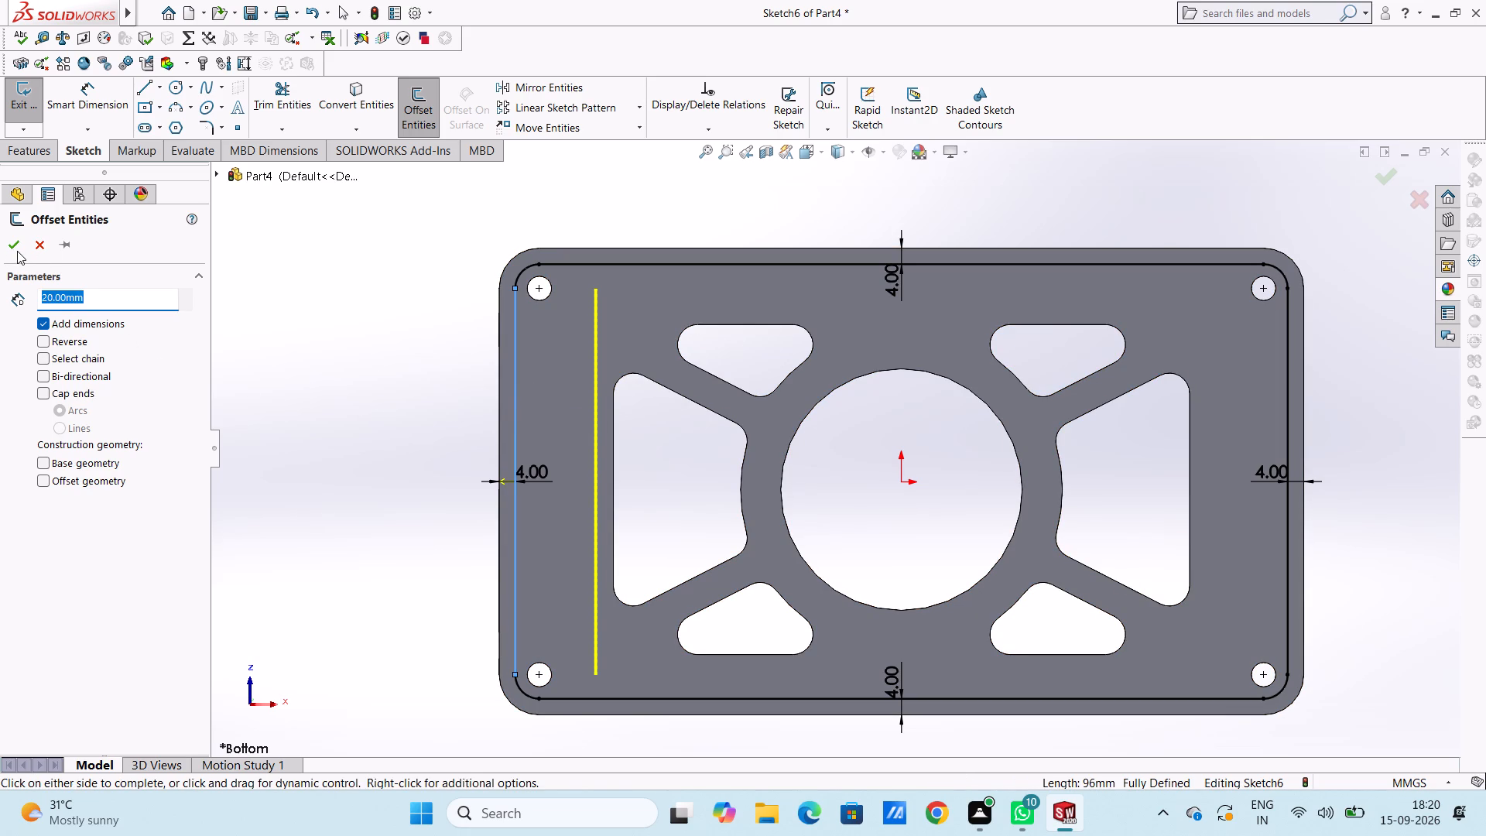
{"action": "left_click", "coordinate": [11, 249]}
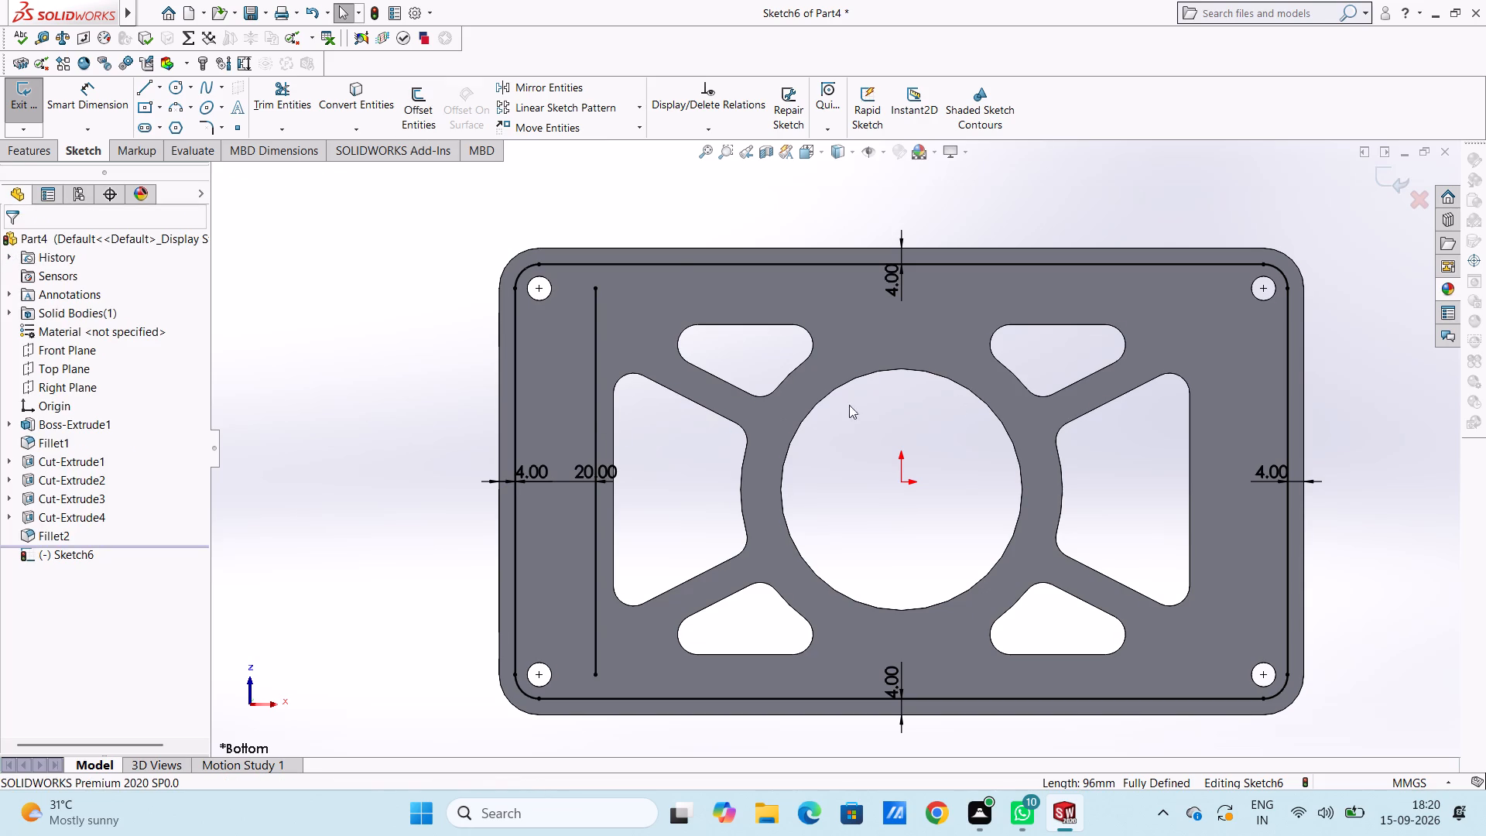
{"action": "left_click", "coordinate": [421, 99]}
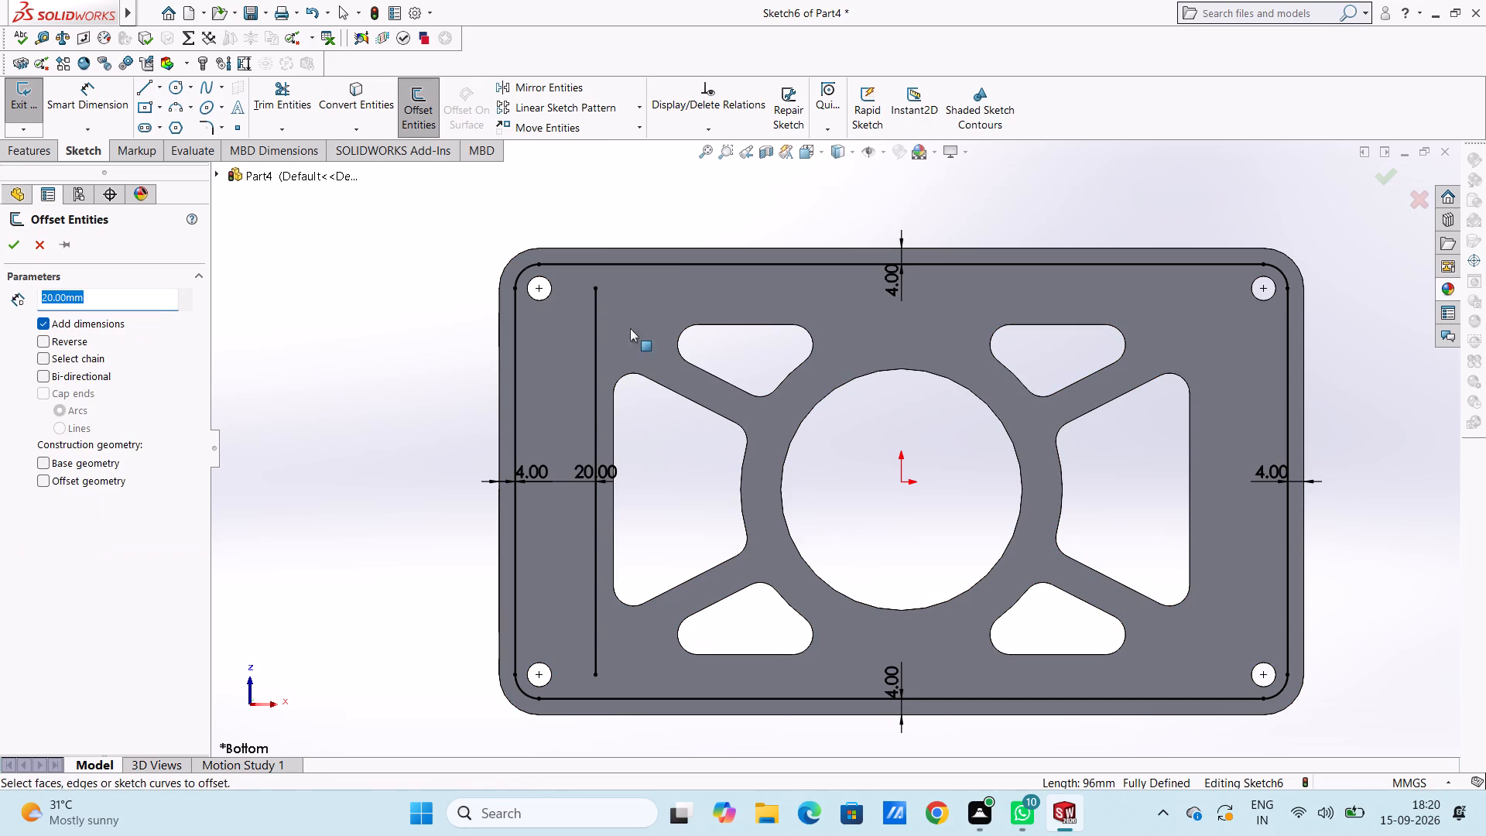
{"action": "left_click", "coordinate": [1291, 436]}
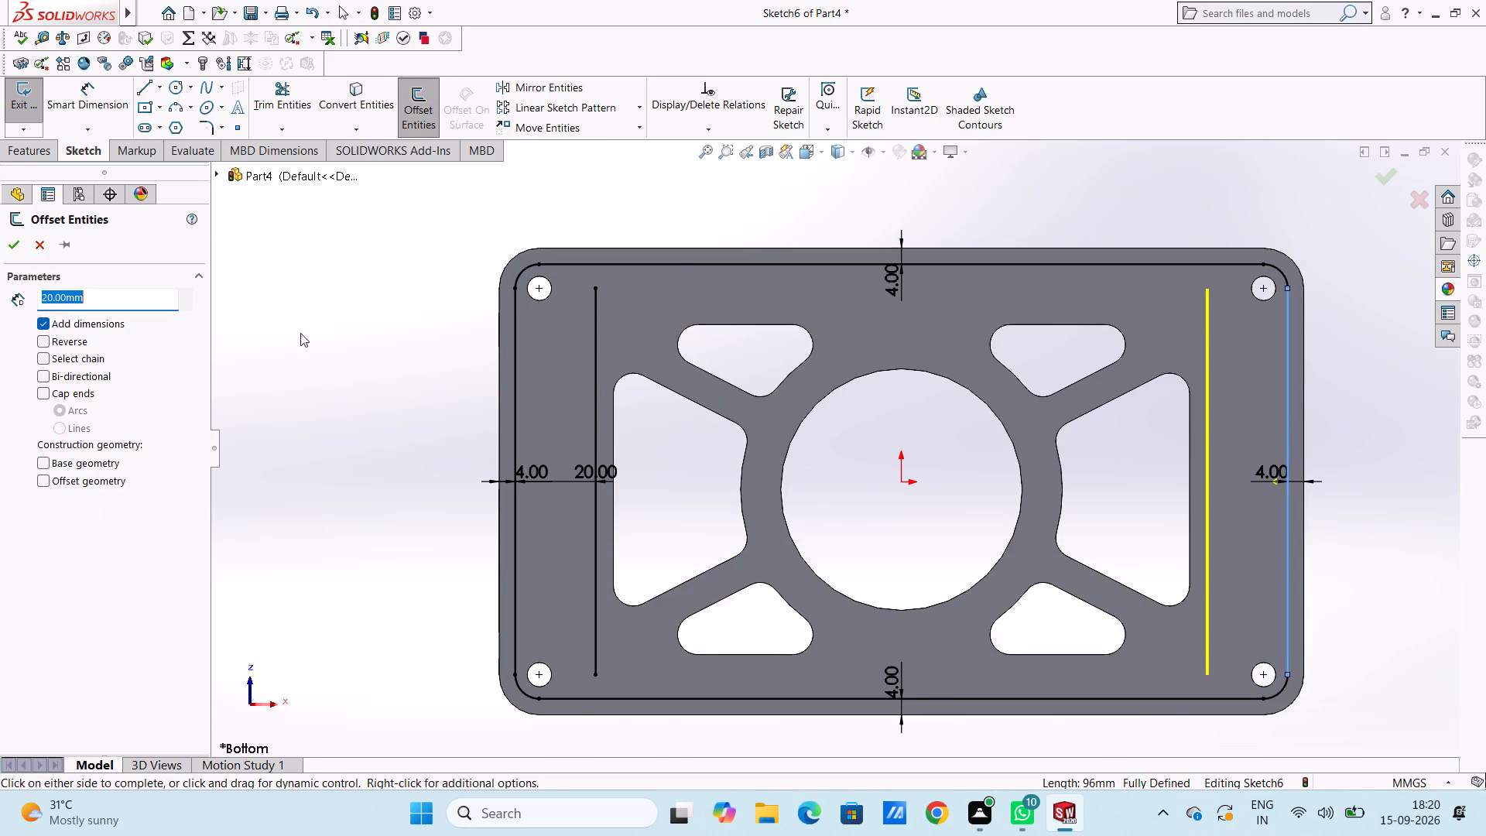
{"action": "left_click", "coordinate": [11, 251]}
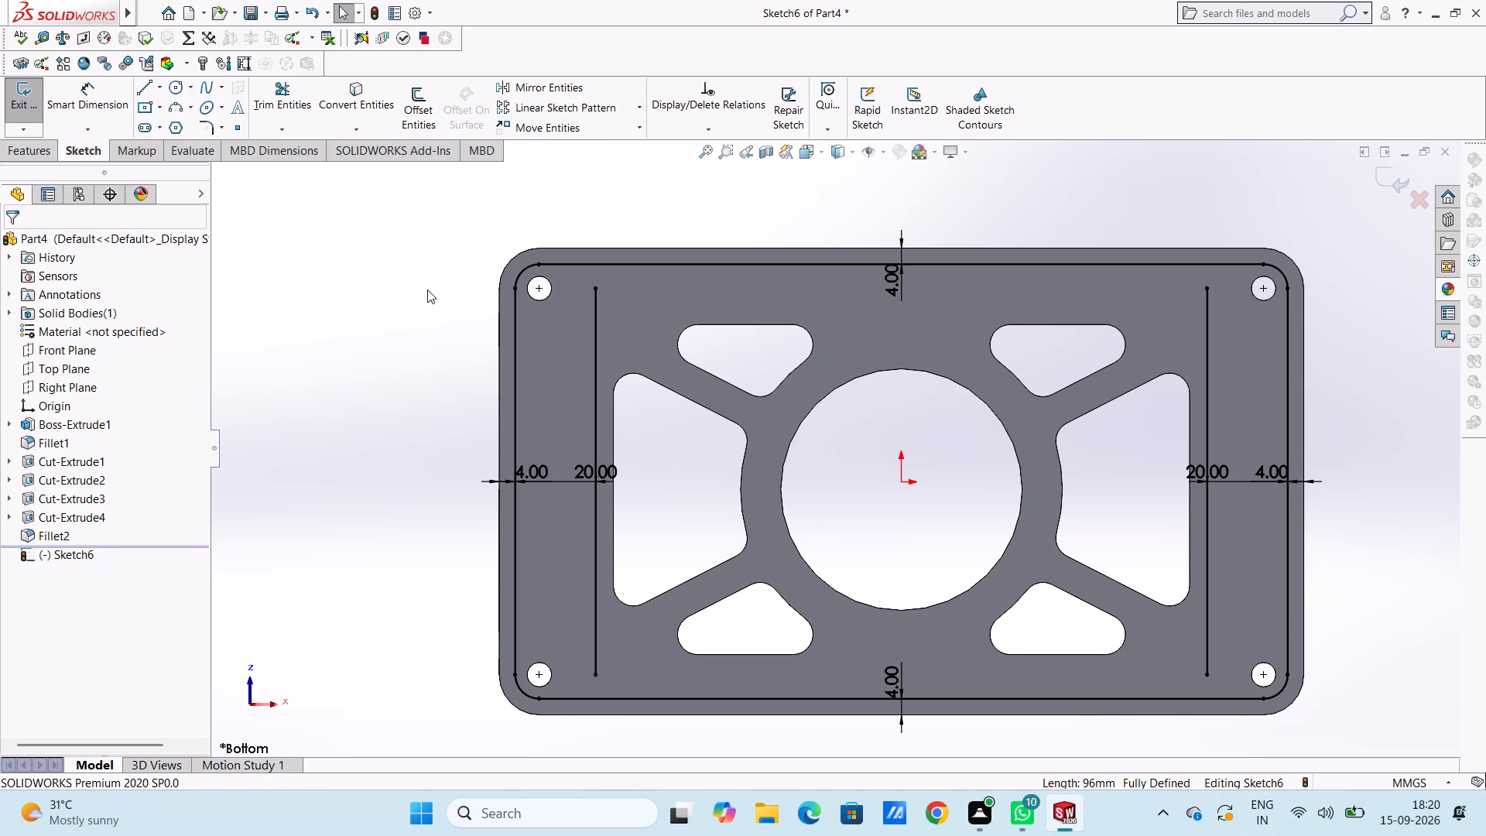
Draw a 3-point arc from the outline's upper long line to the upper end of the left 20 mm offset line.
{"action": "left_click", "coordinate": [173, 104]}
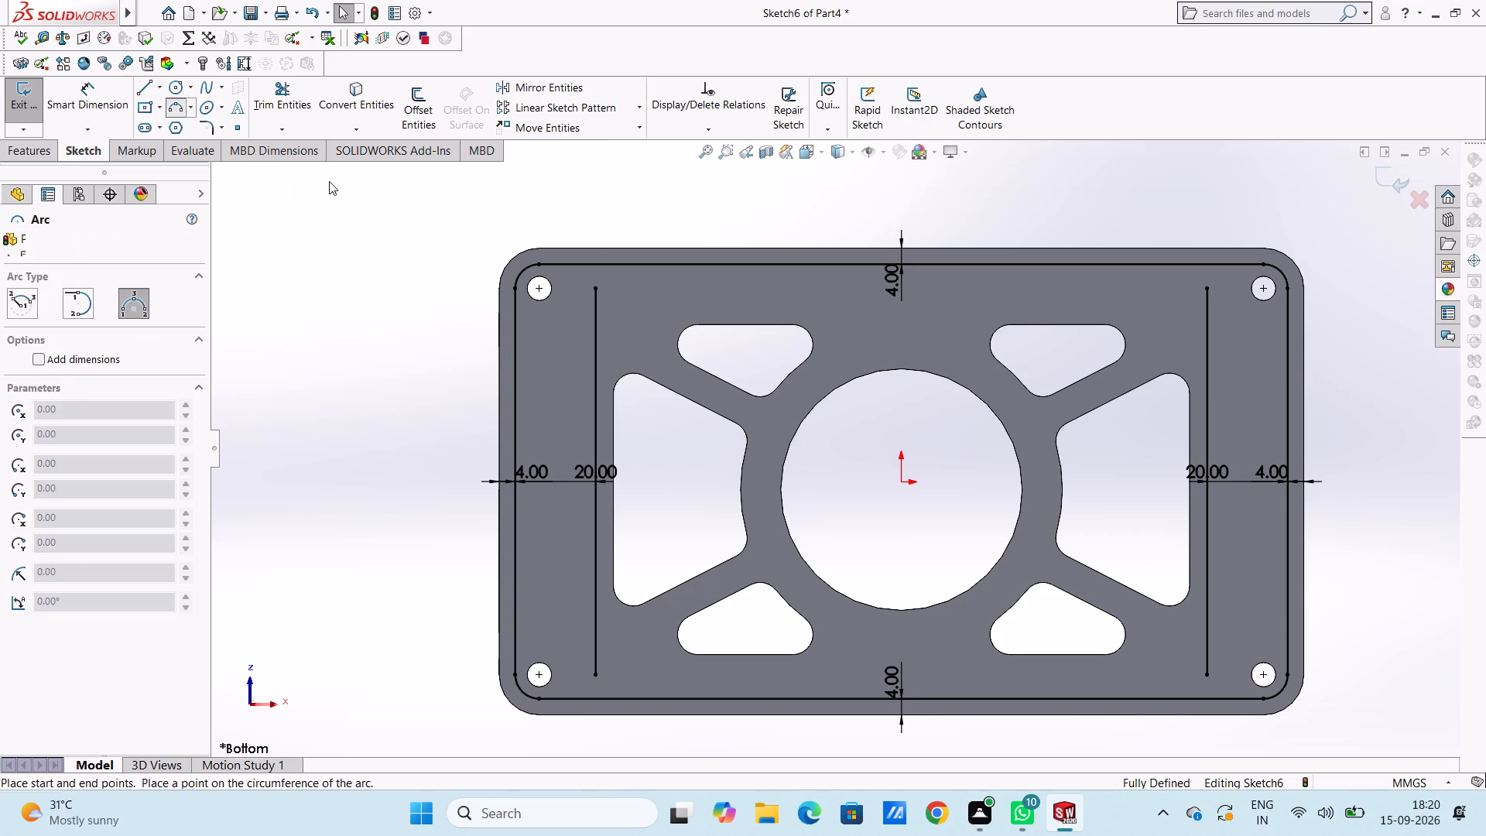
{"action": "left_click", "coordinate": [573, 262]}
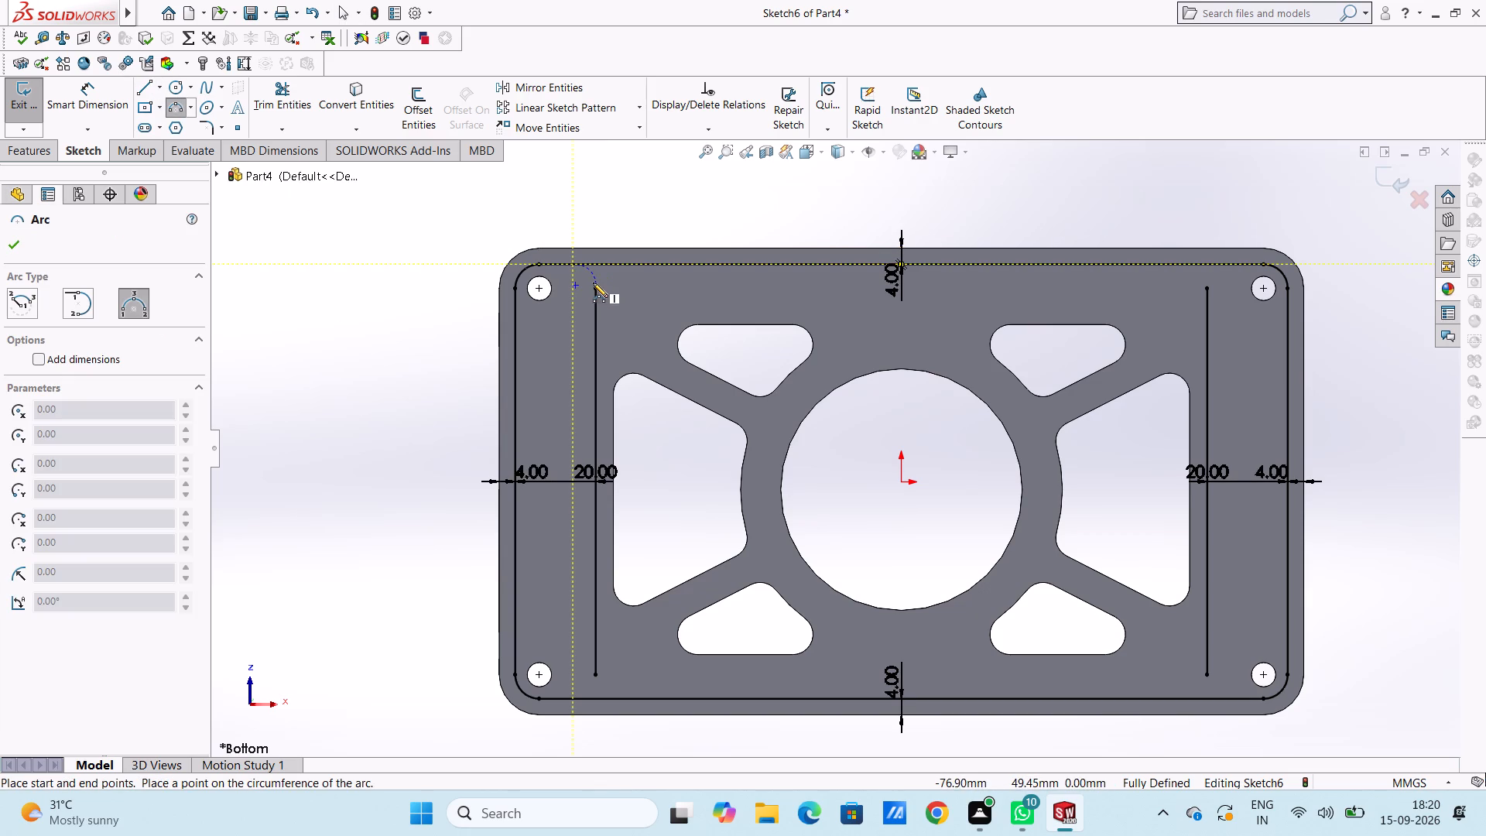
{"action": "left_click", "coordinate": [596, 288]}
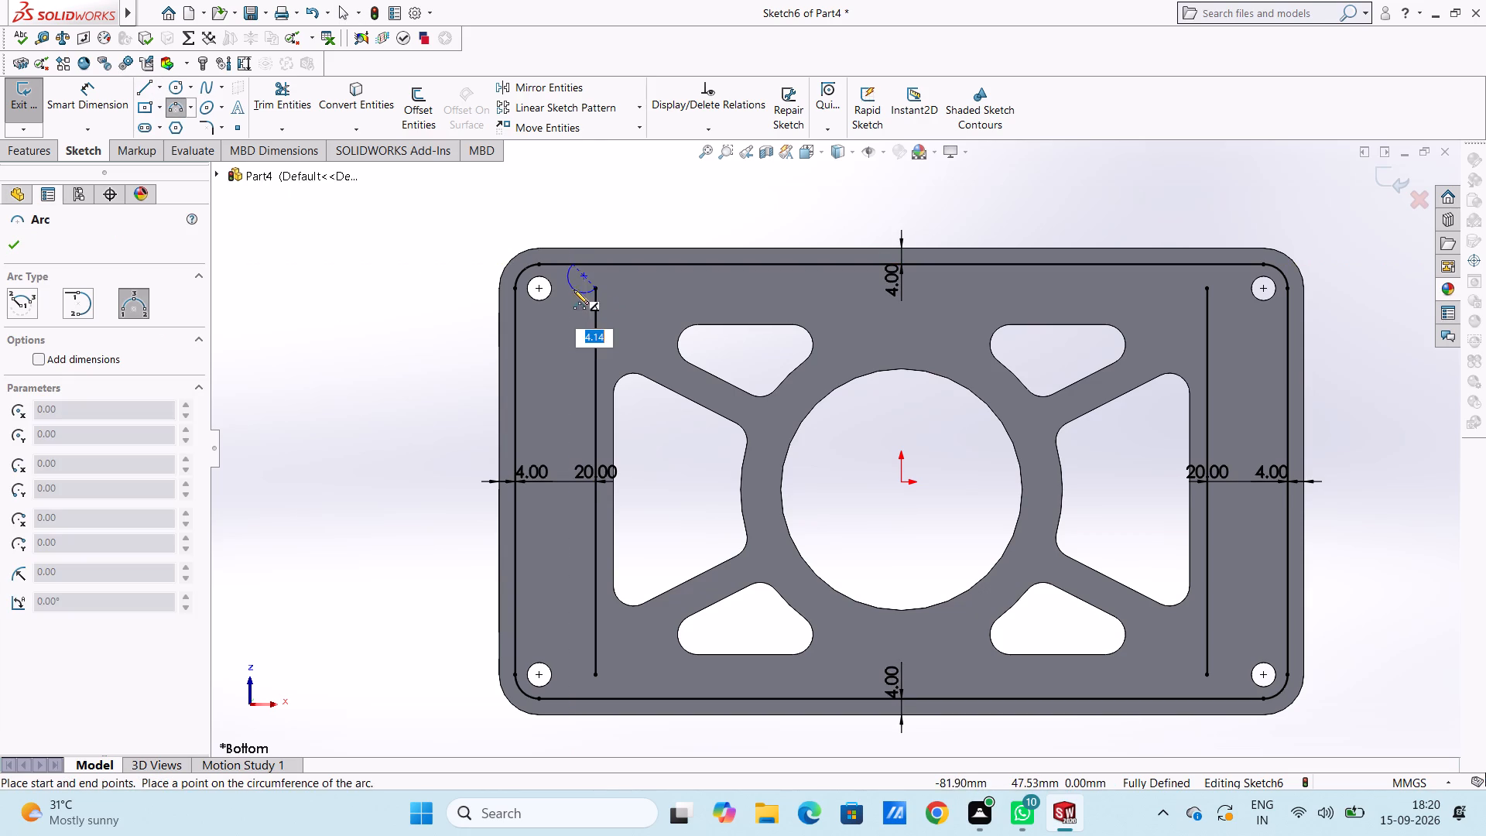
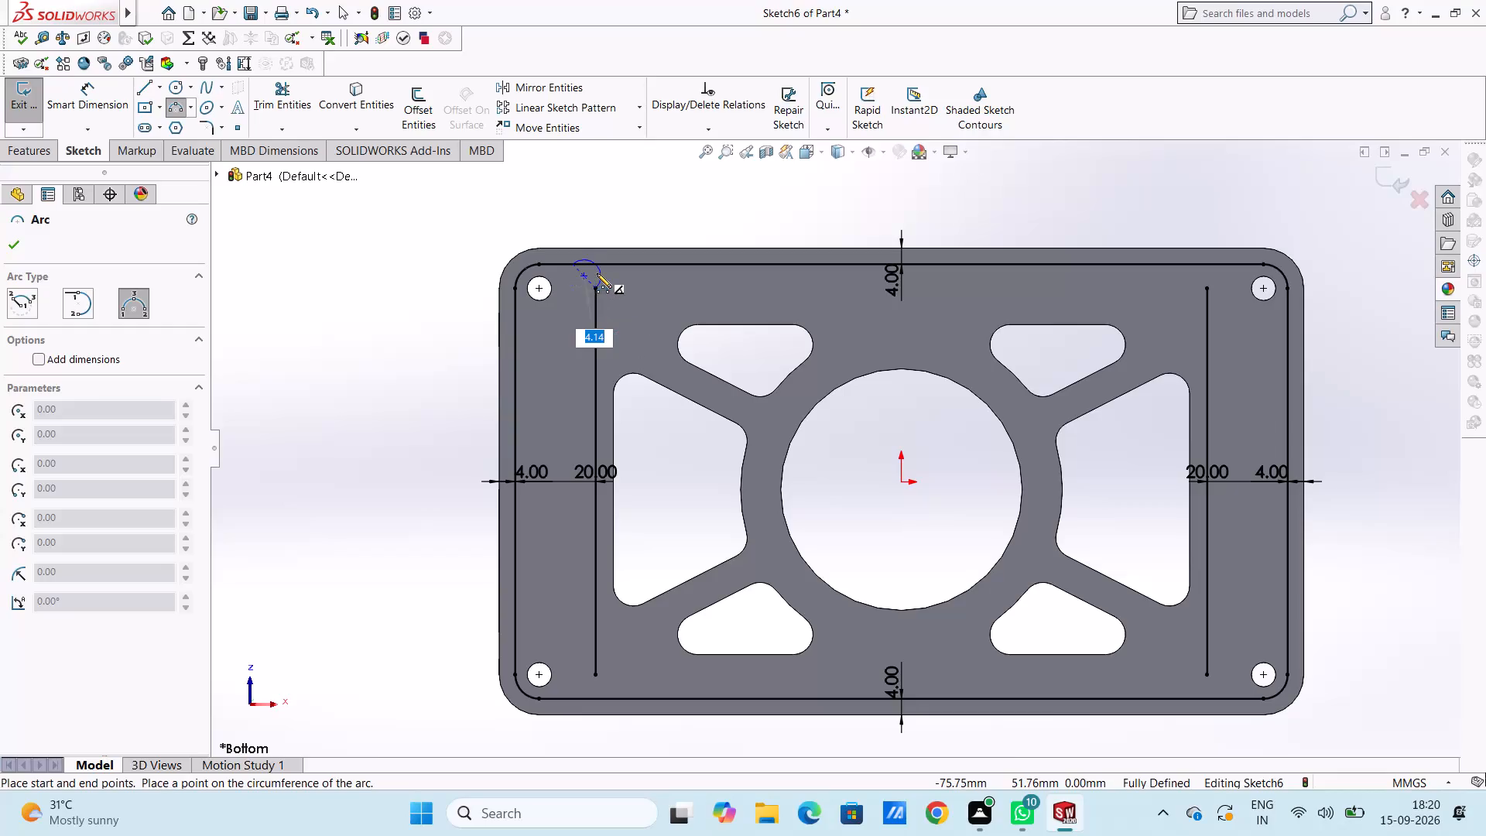
Finish the upper-left arc with a 6 mm radius and draw a matching 6 mm arc from the left offset line's lower end to the lower long line.
{"action": "key", "text": "6"}
{"action": "key", "text": "Return"}
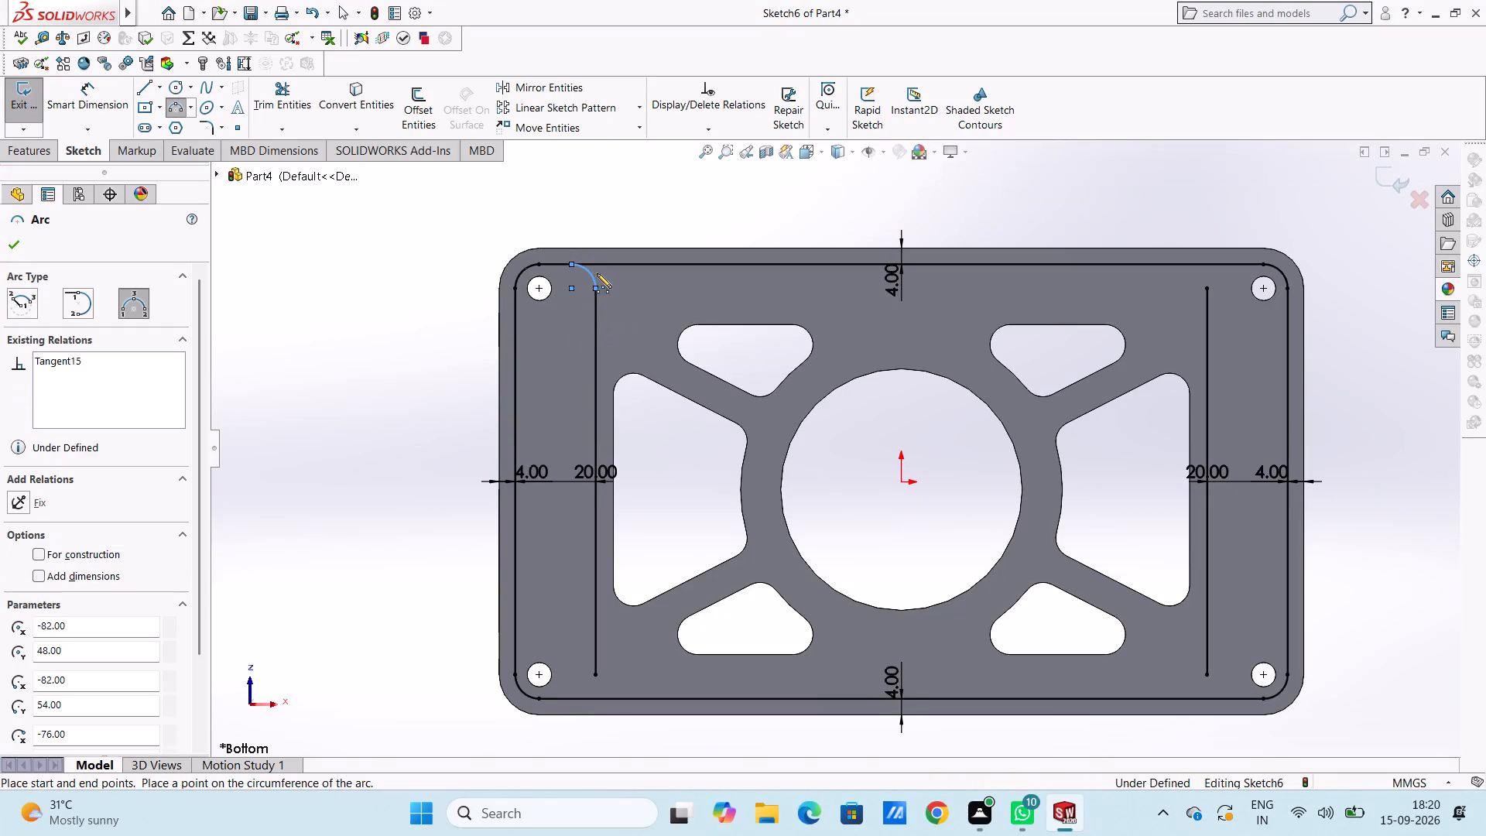
{"action": "left_click", "coordinate": [598, 675]}
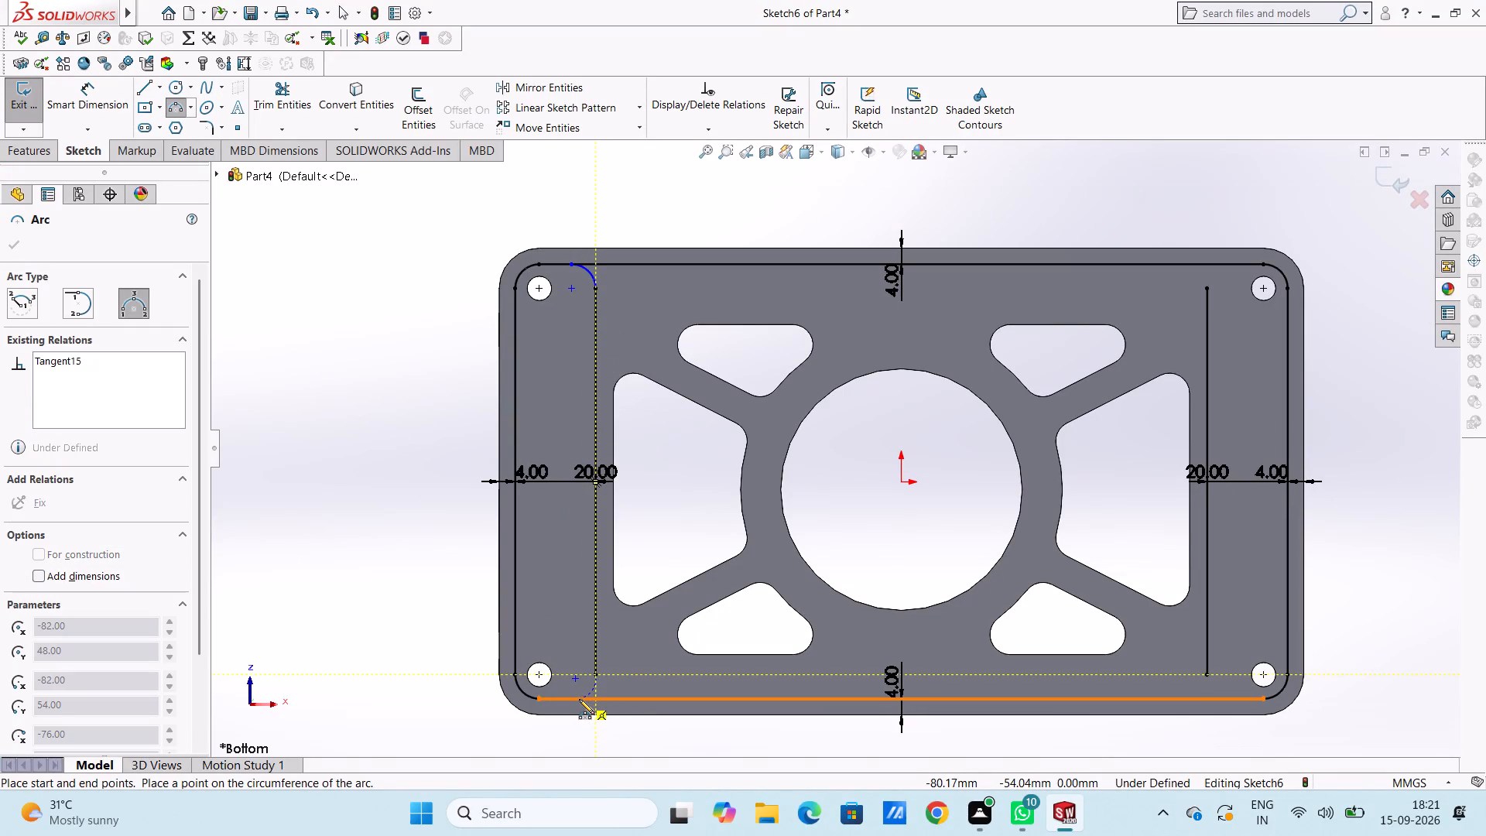
{"action": "left_click", "coordinate": [578, 699]}
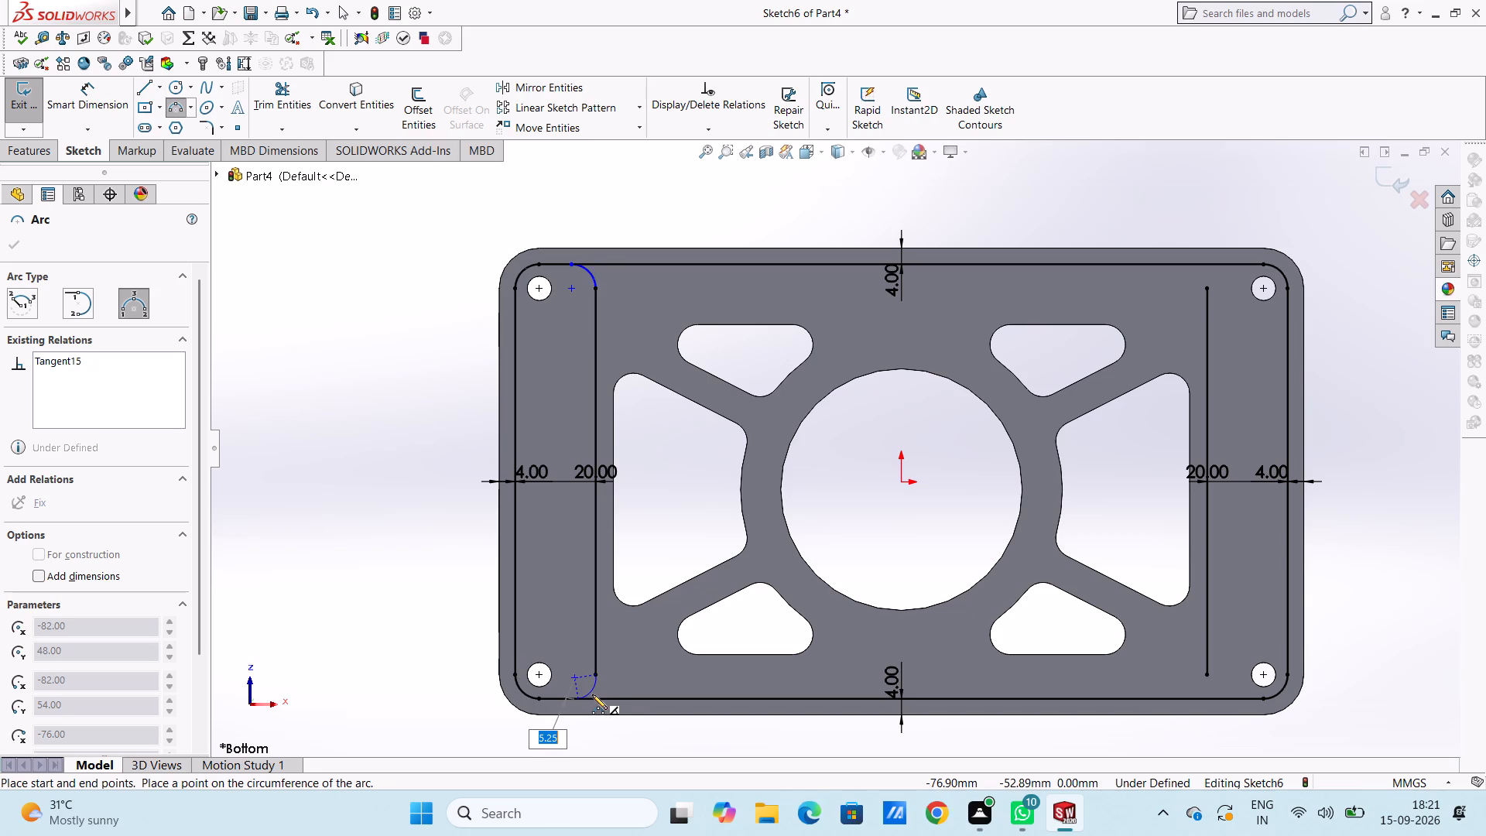
{"action": "key", "text": "6"}
{"action": "key", "text": "Return"}
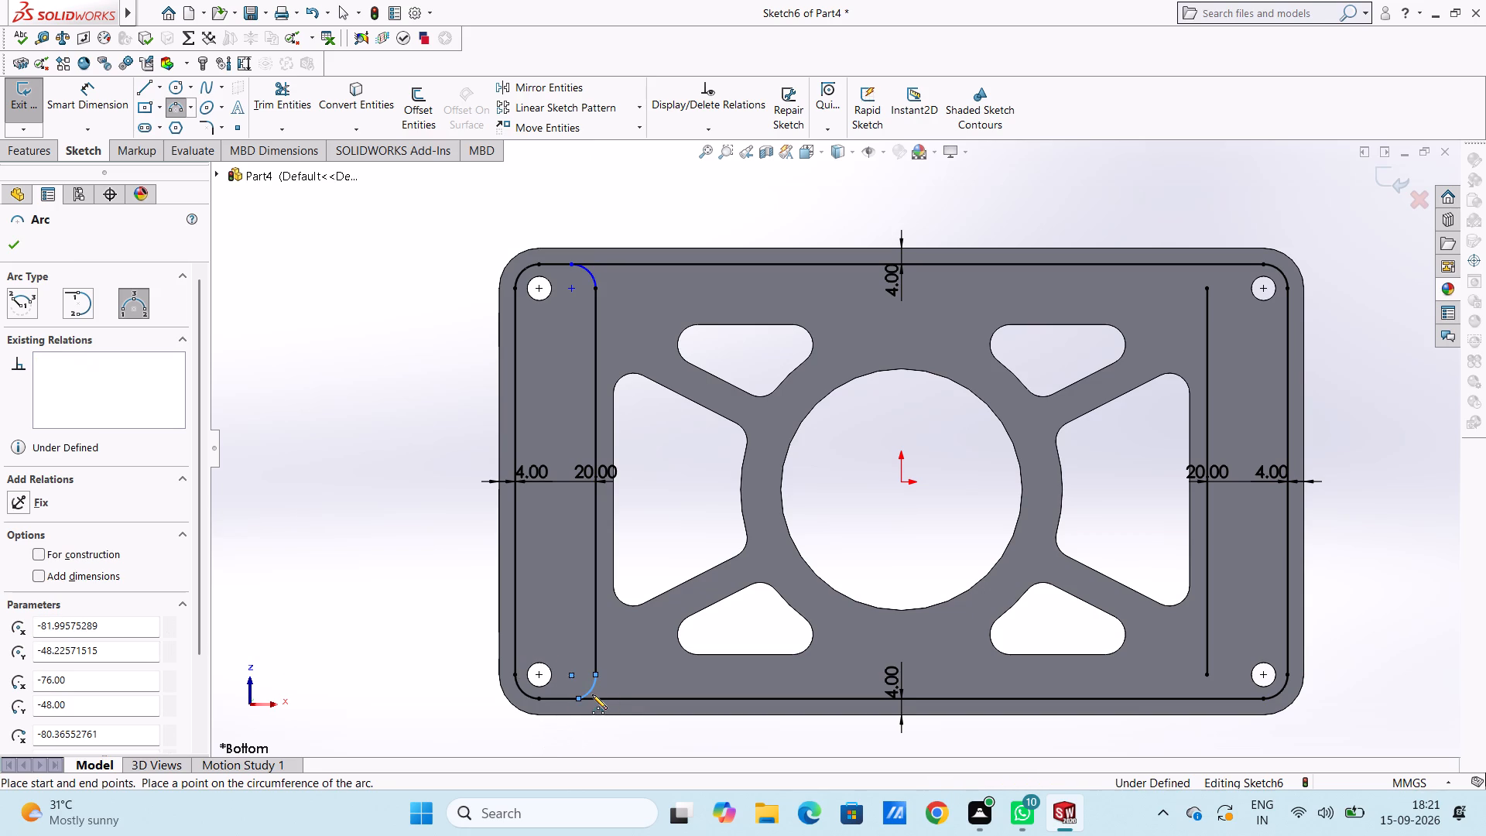
{"action": "key", "text": "Escape"}
{"action": "key", "text": "Escape"}
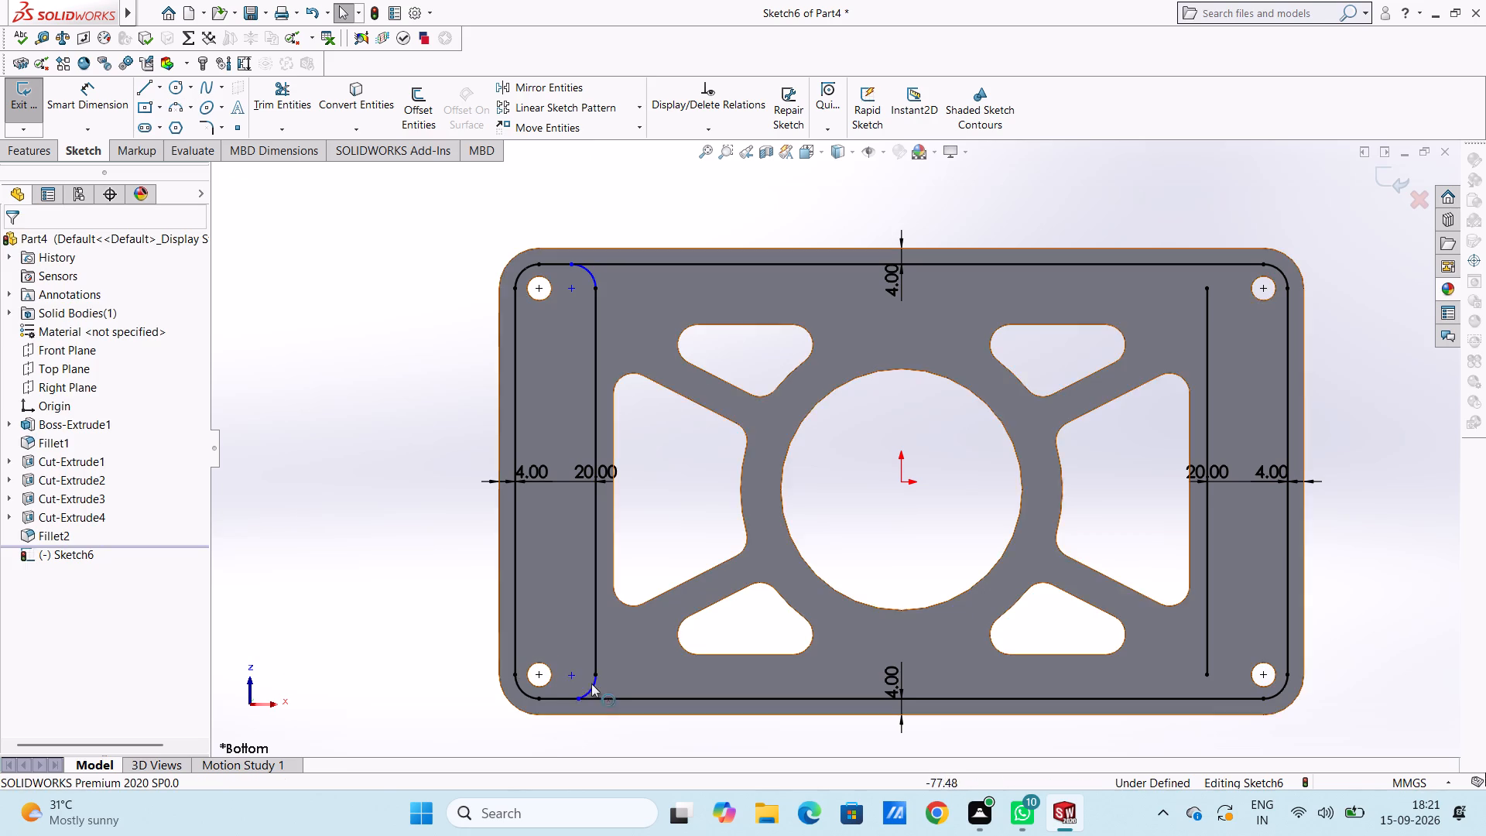
Add 6 mm radius dimensions to the two arcs at the ends of the left 20 mm offset line.
{"action": "left_click", "coordinate": [84, 99]}
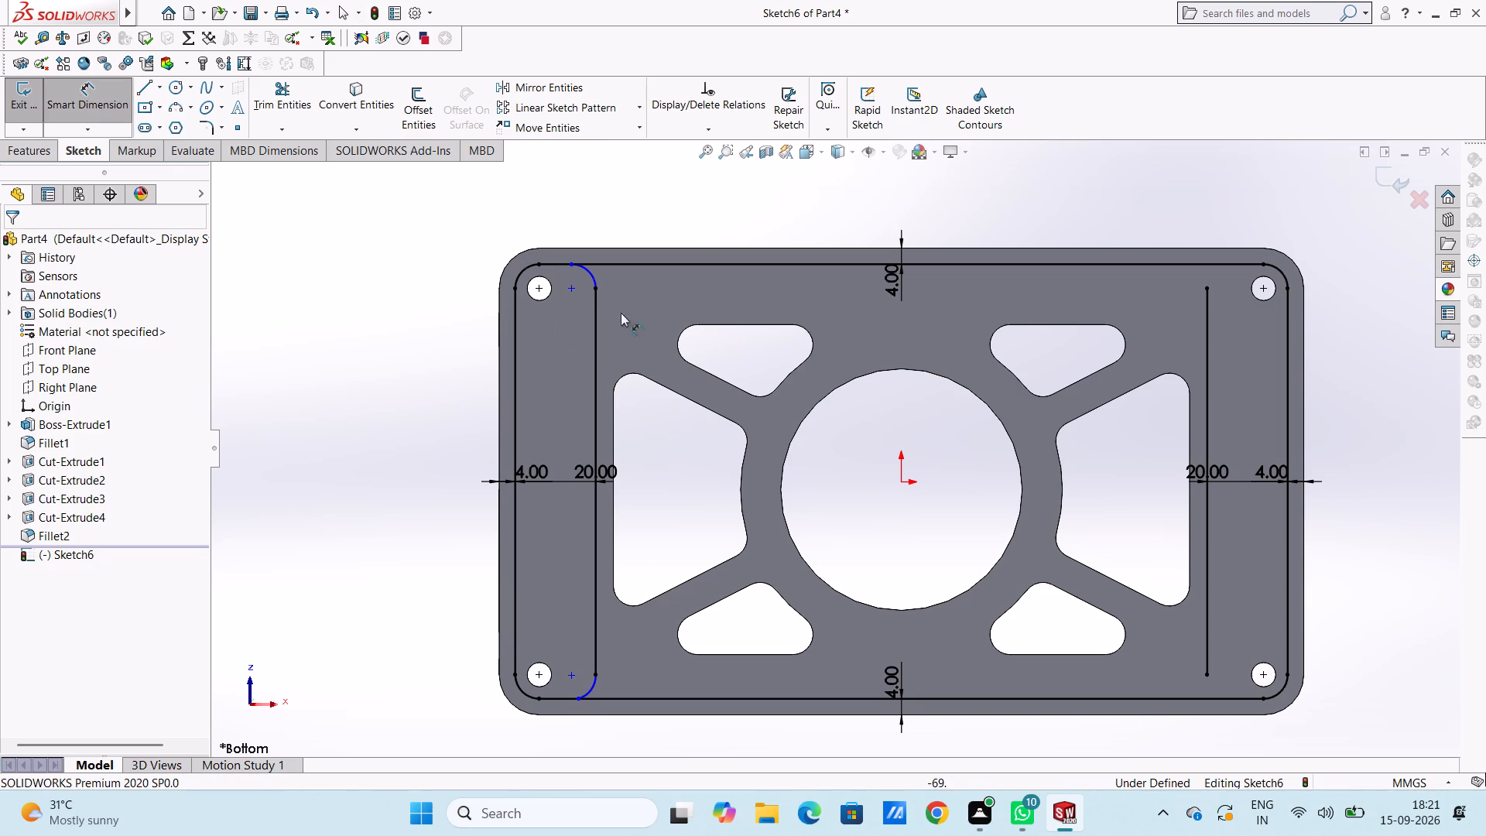
{"action": "left_click", "coordinate": [593, 272]}
{"action": "left_click", "coordinate": [761, 197]}
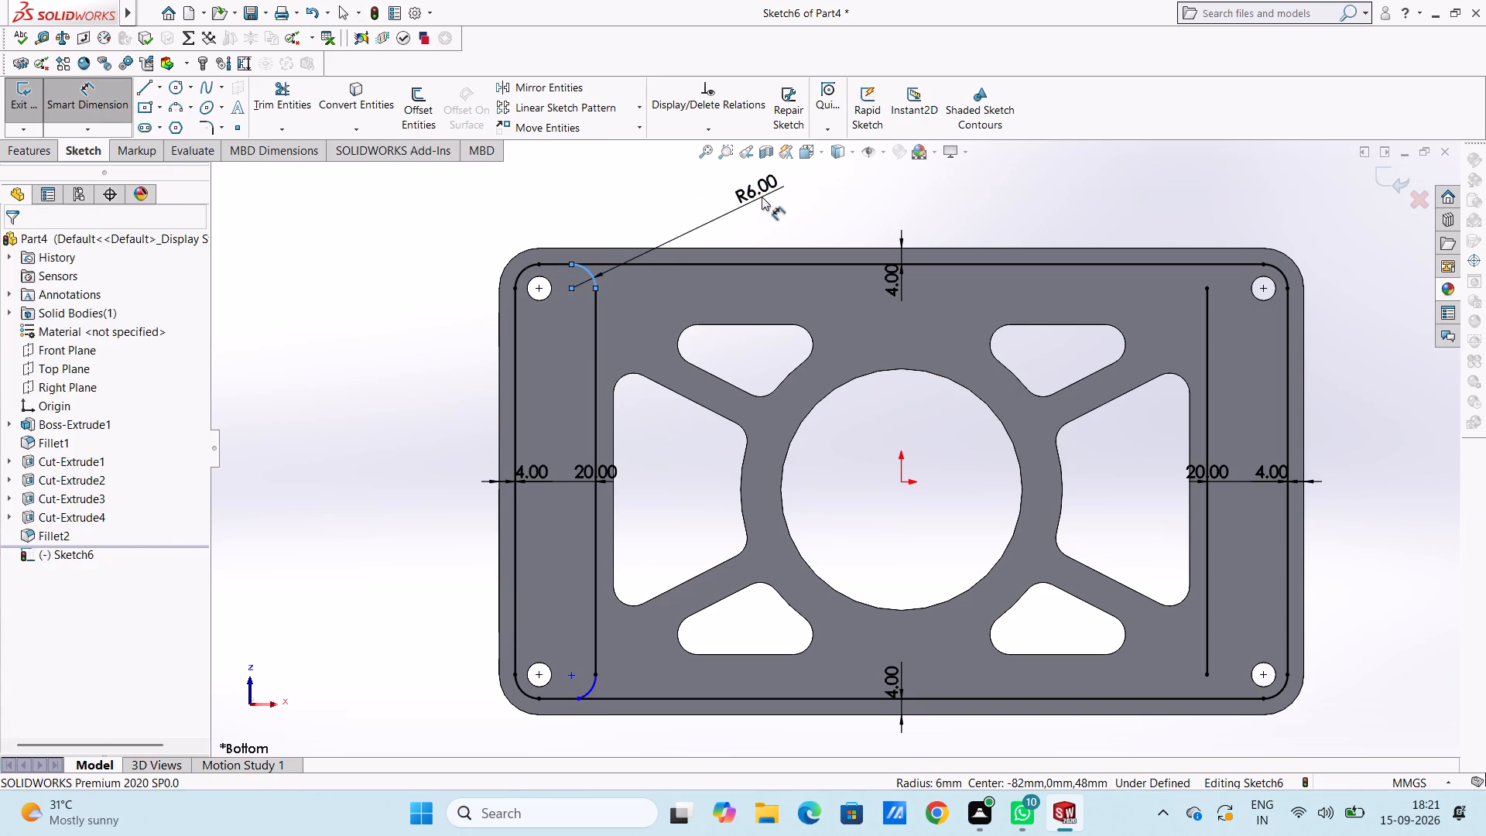
{"action": "key", "text": "Return"}
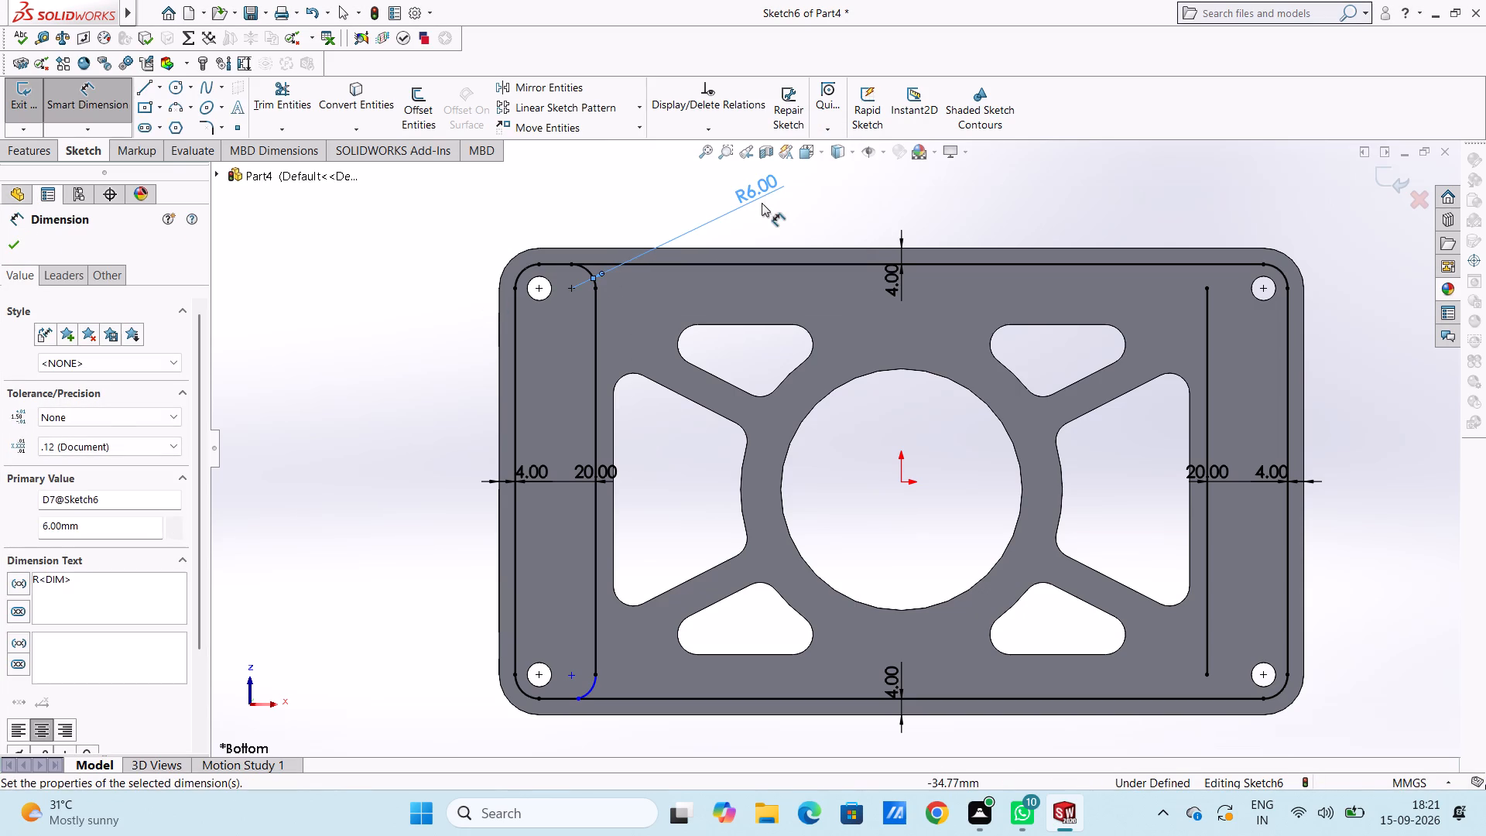
{"action": "left_click", "coordinate": [770, 225]}
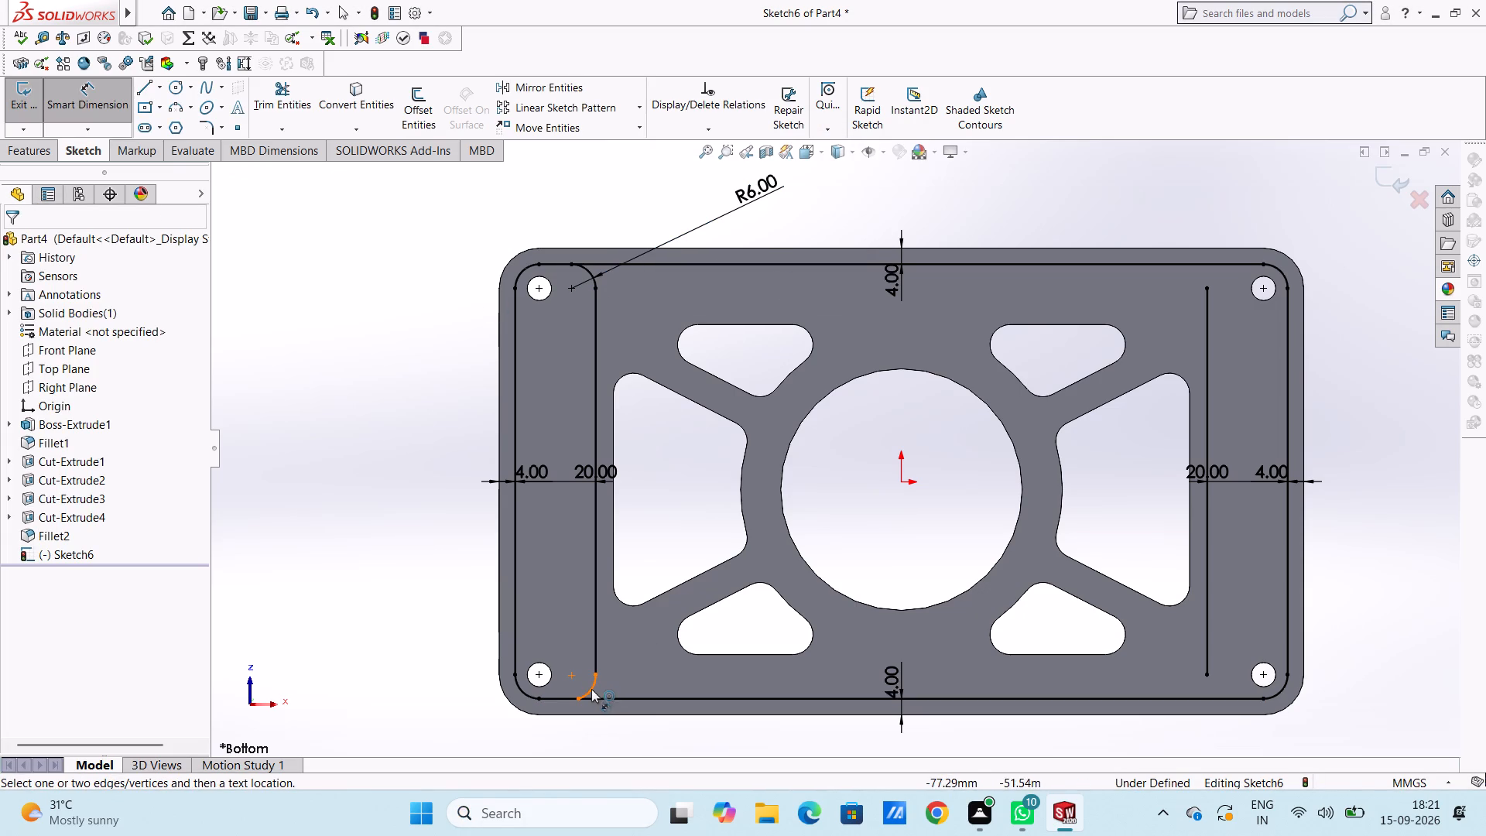
{"action": "left_click", "coordinate": [591, 688]}
{"action": "left_click", "coordinate": [724, 738]}
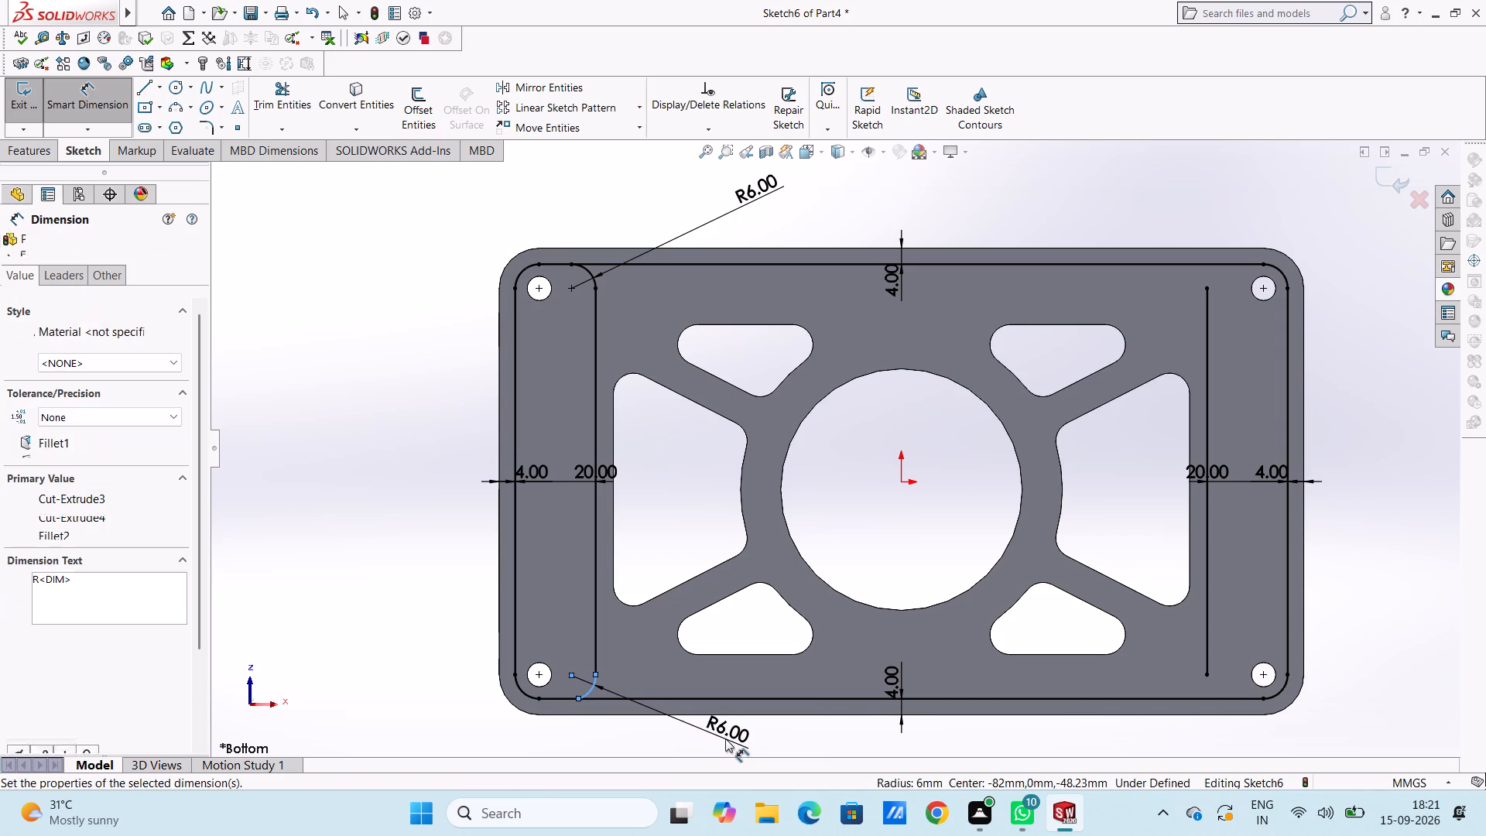
{"action": "key", "text": "Return"}
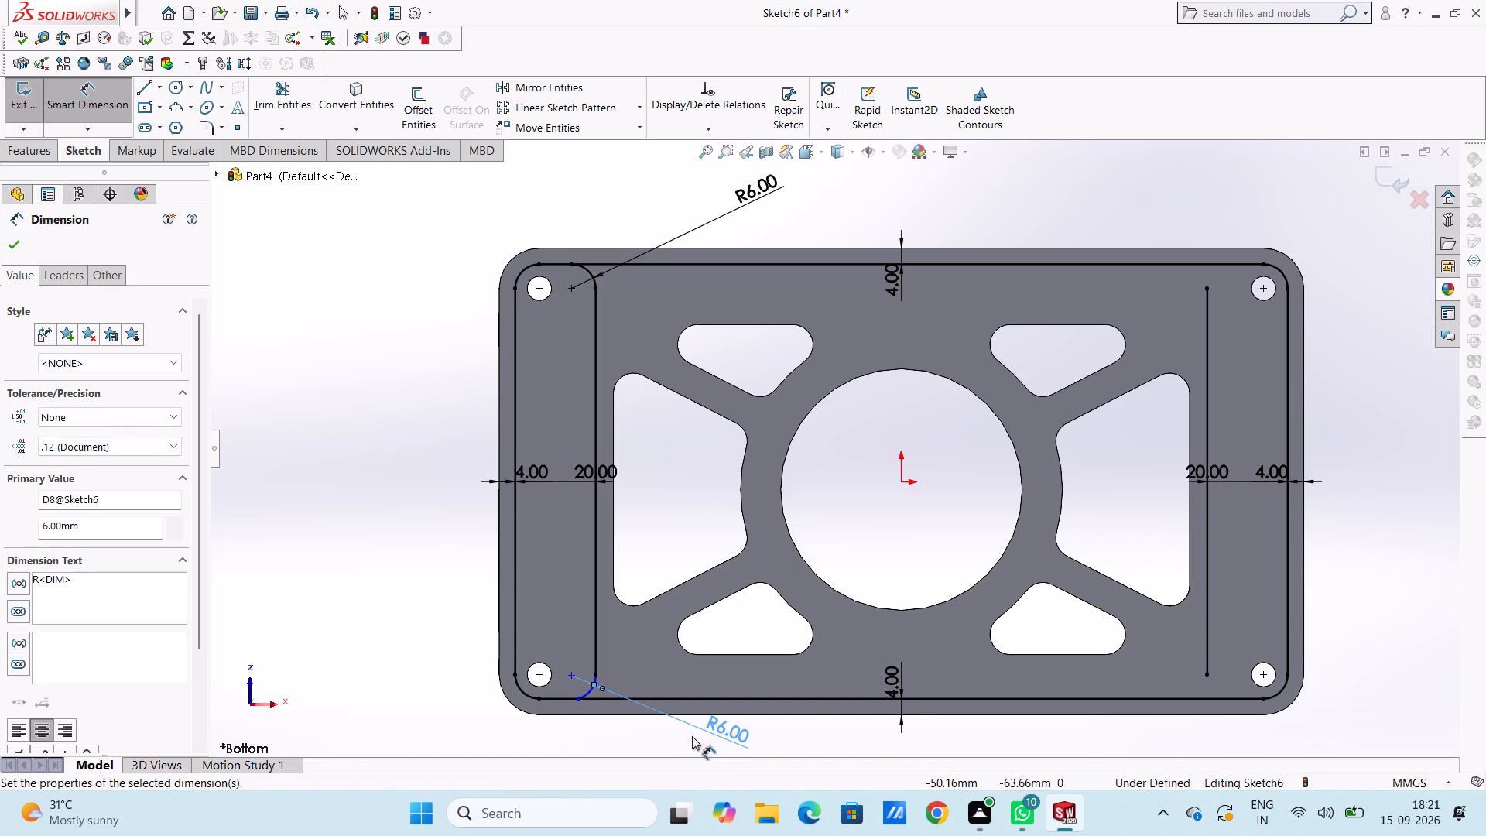
{"action": "left_click", "coordinate": [684, 733]}
{"action": "key", "text": "Escape"}
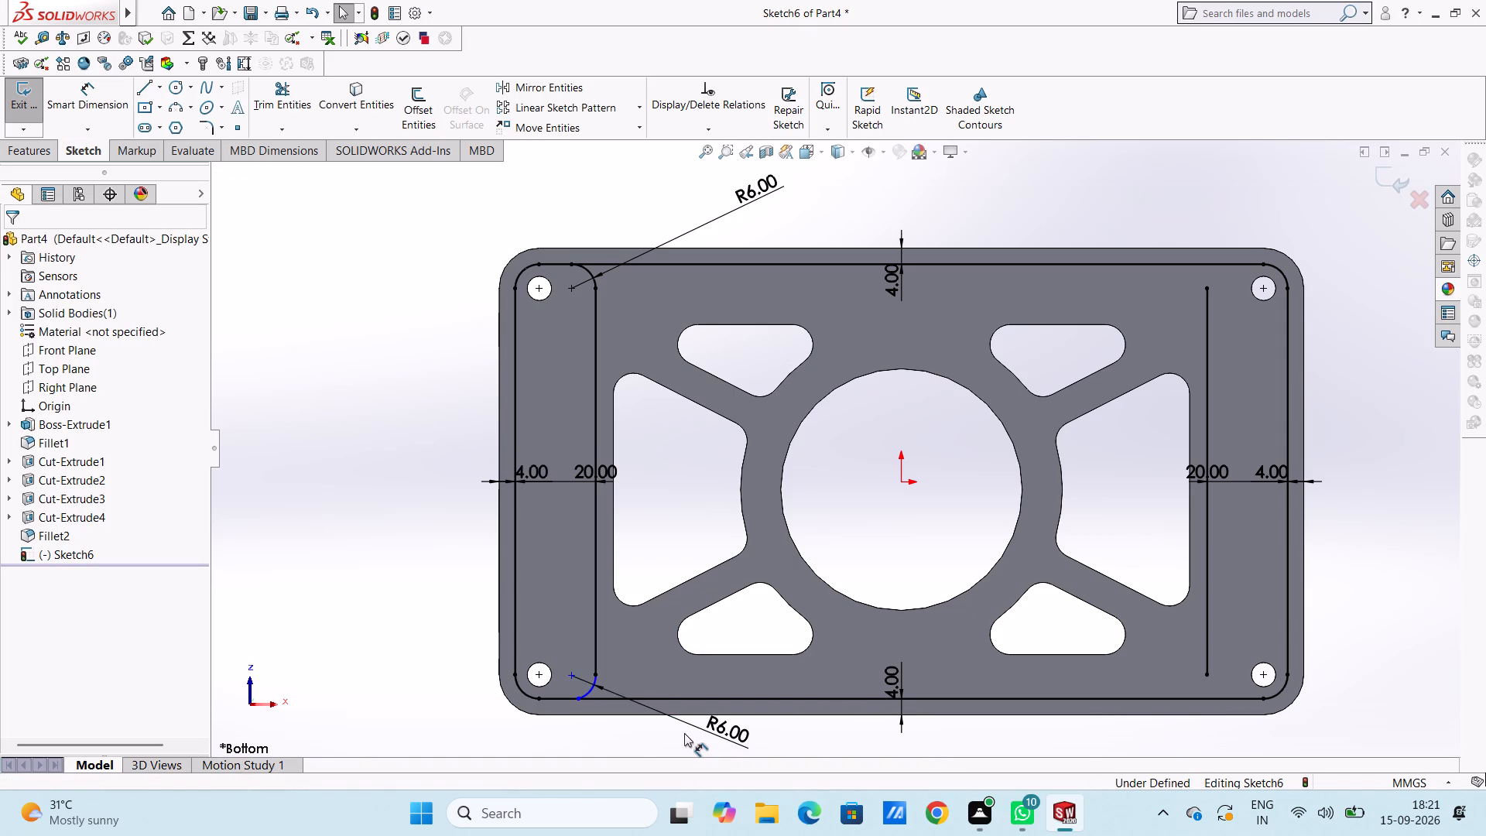
Make the lower-left 6 mm arc tangent to the left 20 mm offset line.
{"action": "scroll", "coordinate": [654, 733], "scroll_direction": "down", "scroll_amount": 2}
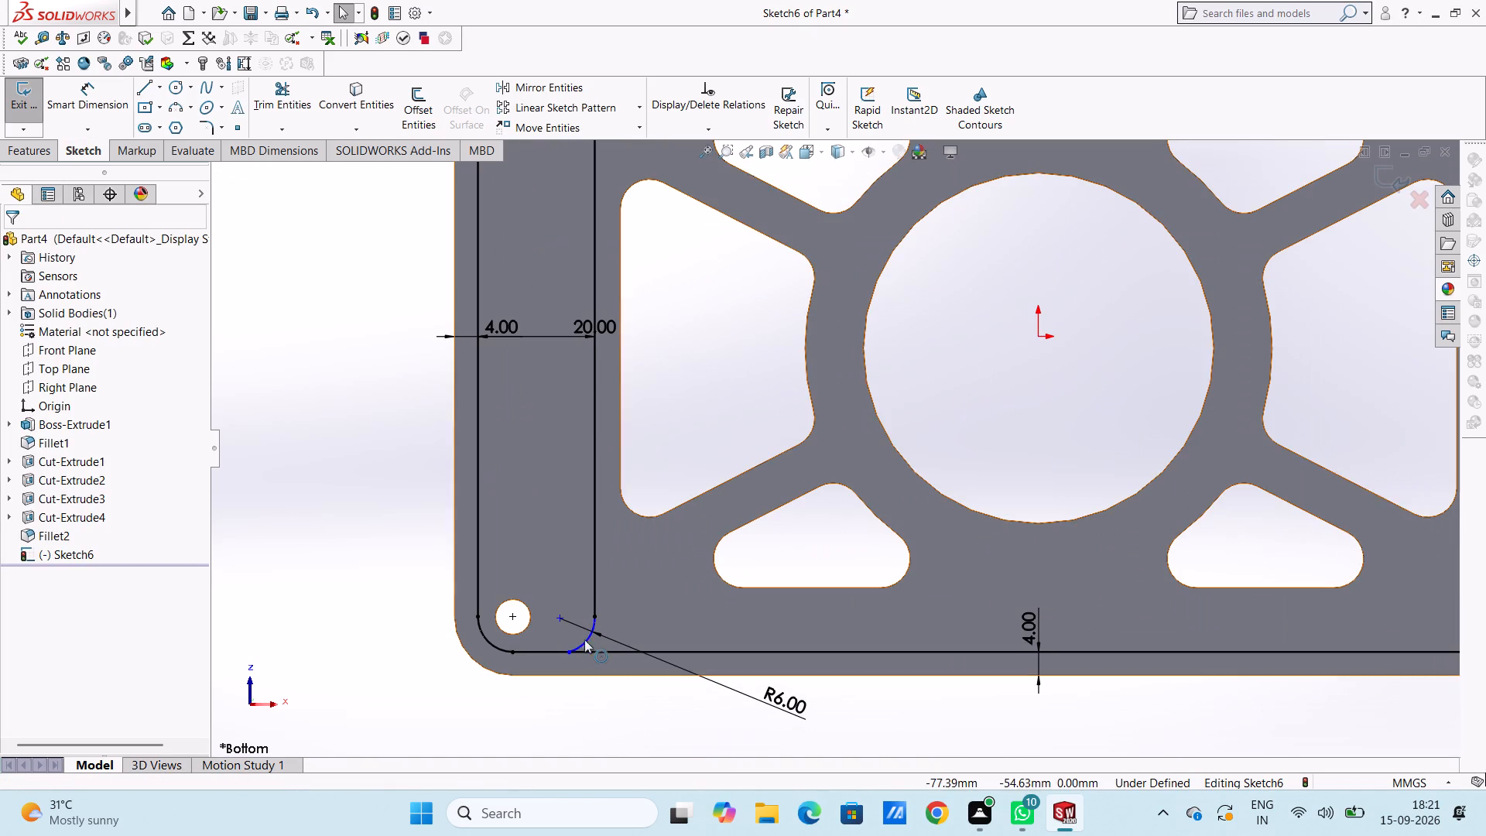
{"action": "left_click", "coordinate": [584, 639]}
{"action": "left_click", "coordinate": [594, 589], "text": "ctrl"}
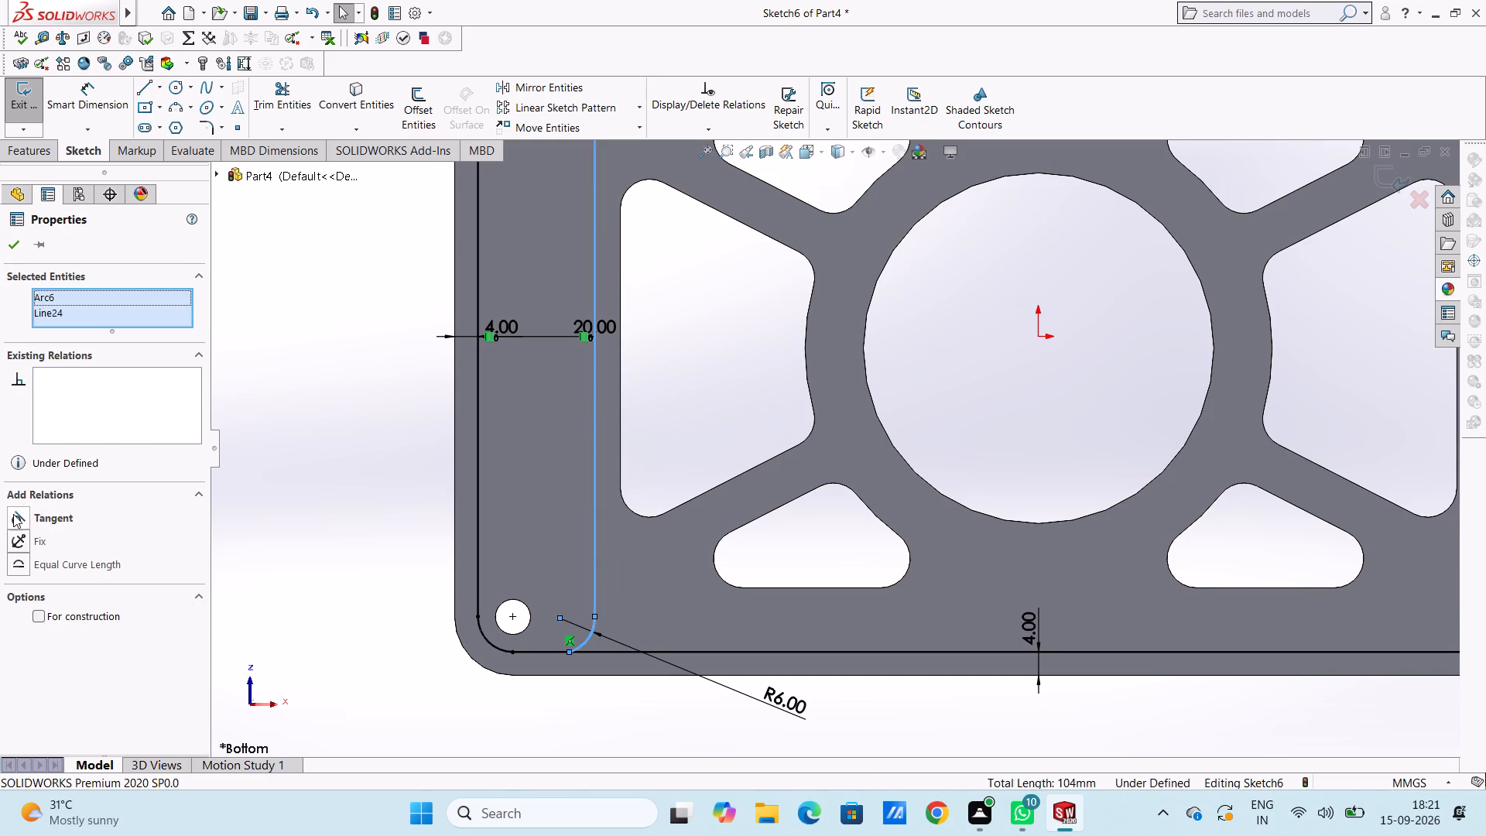
{"action": "left_click", "coordinate": [14, 513]}
{"action": "left_click", "coordinate": [325, 550]}
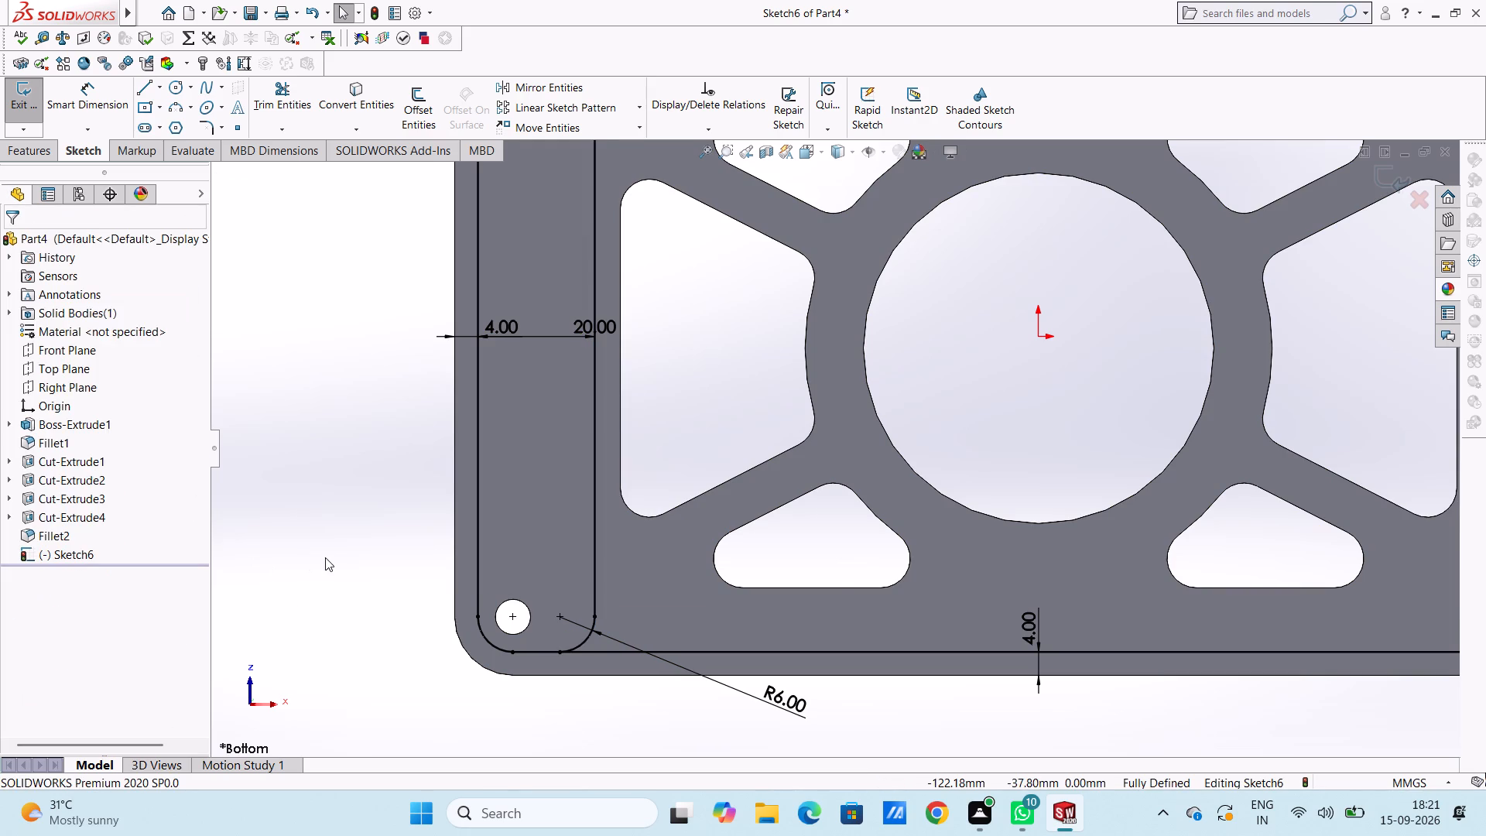
Draw 3-point arcs of 6 mm radius joining both ends of the right 20 mm offset line to the outline's long lines.
{"action": "scroll", "coordinate": [325, 557], "scroll_direction": "down", "scroll_amount": 2}
{"action": "scroll", "coordinate": [325, 557], "scroll_direction": "up", "scroll_amount": 7}
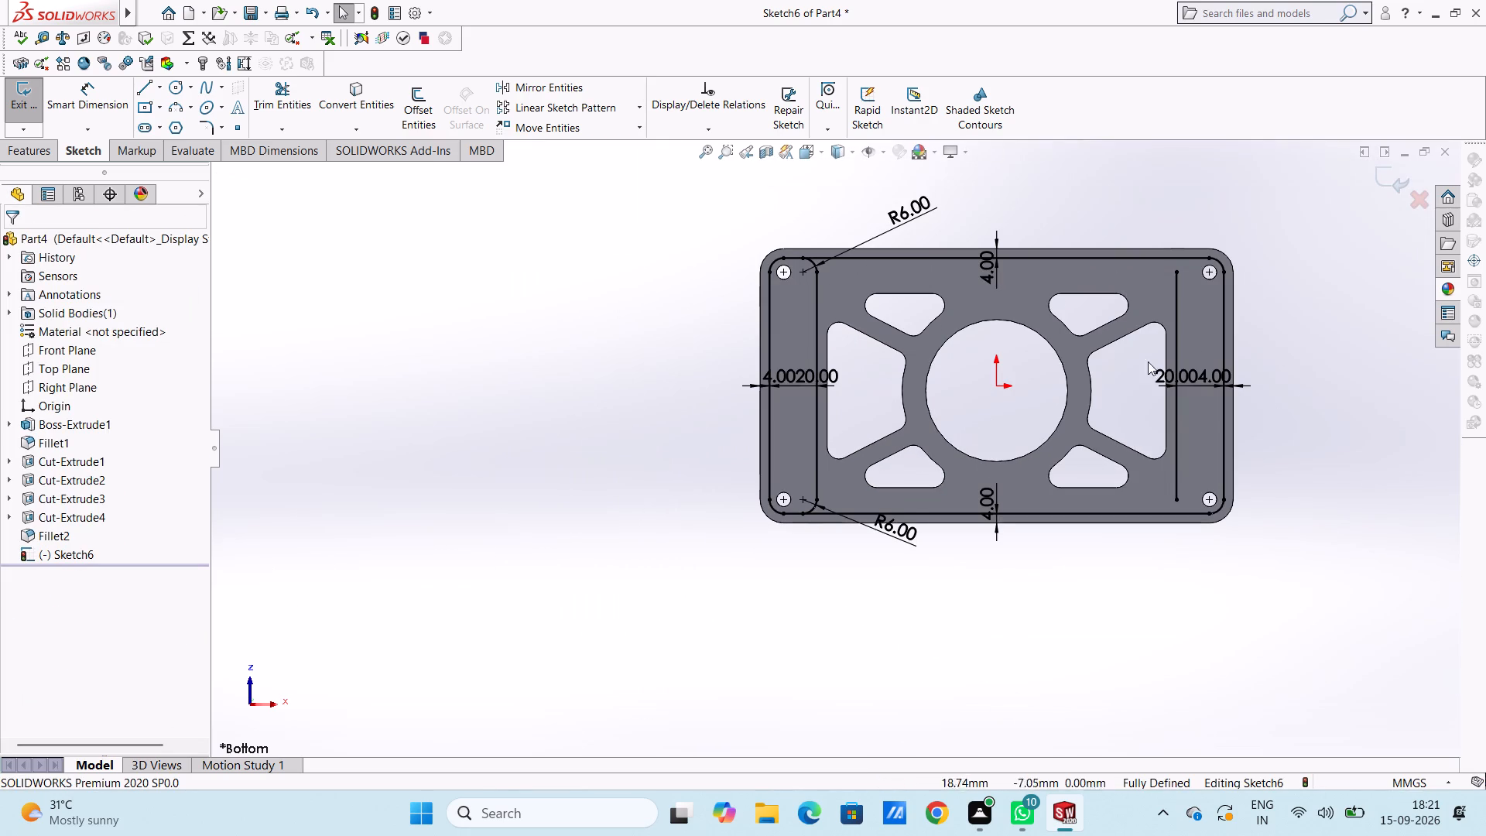
{"action": "scroll", "coordinate": [1286, 289], "scroll_direction": "down", "scroll_amount": 3}
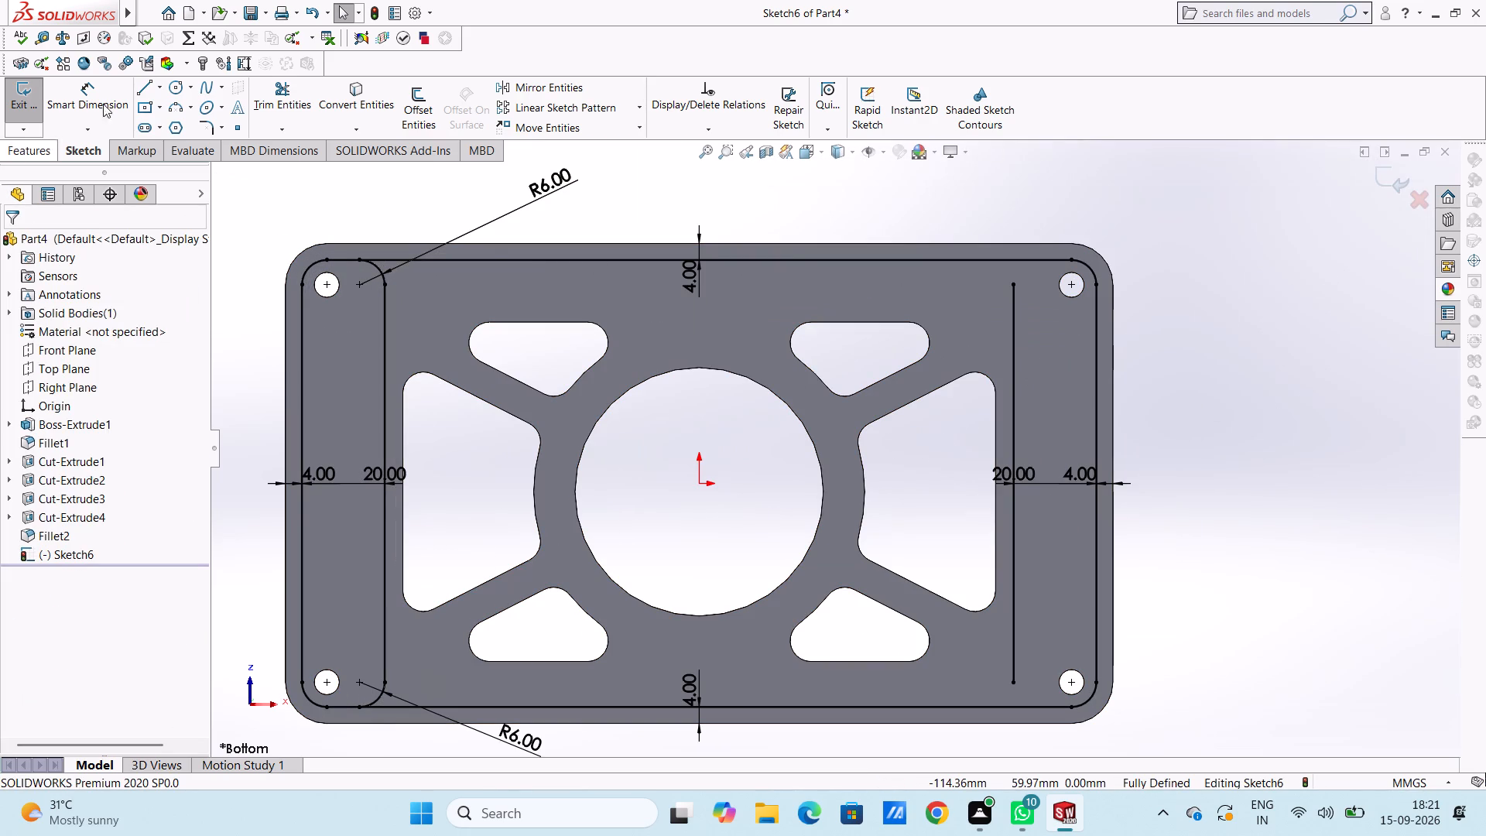
{"action": "left_click", "coordinate": [174, 108]}
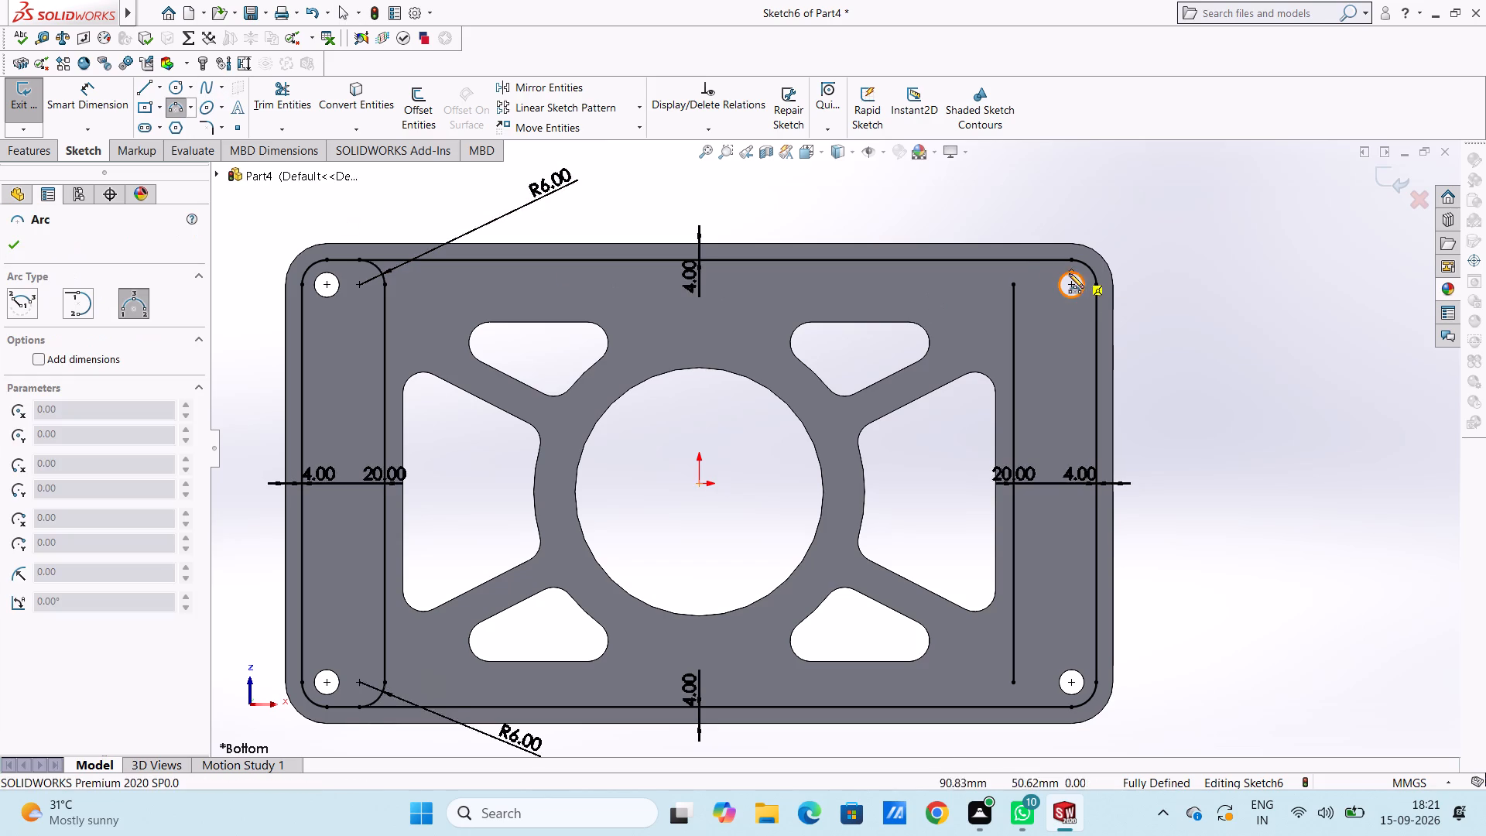
{"action": "left_click", "coordinate": [1033, 261]}
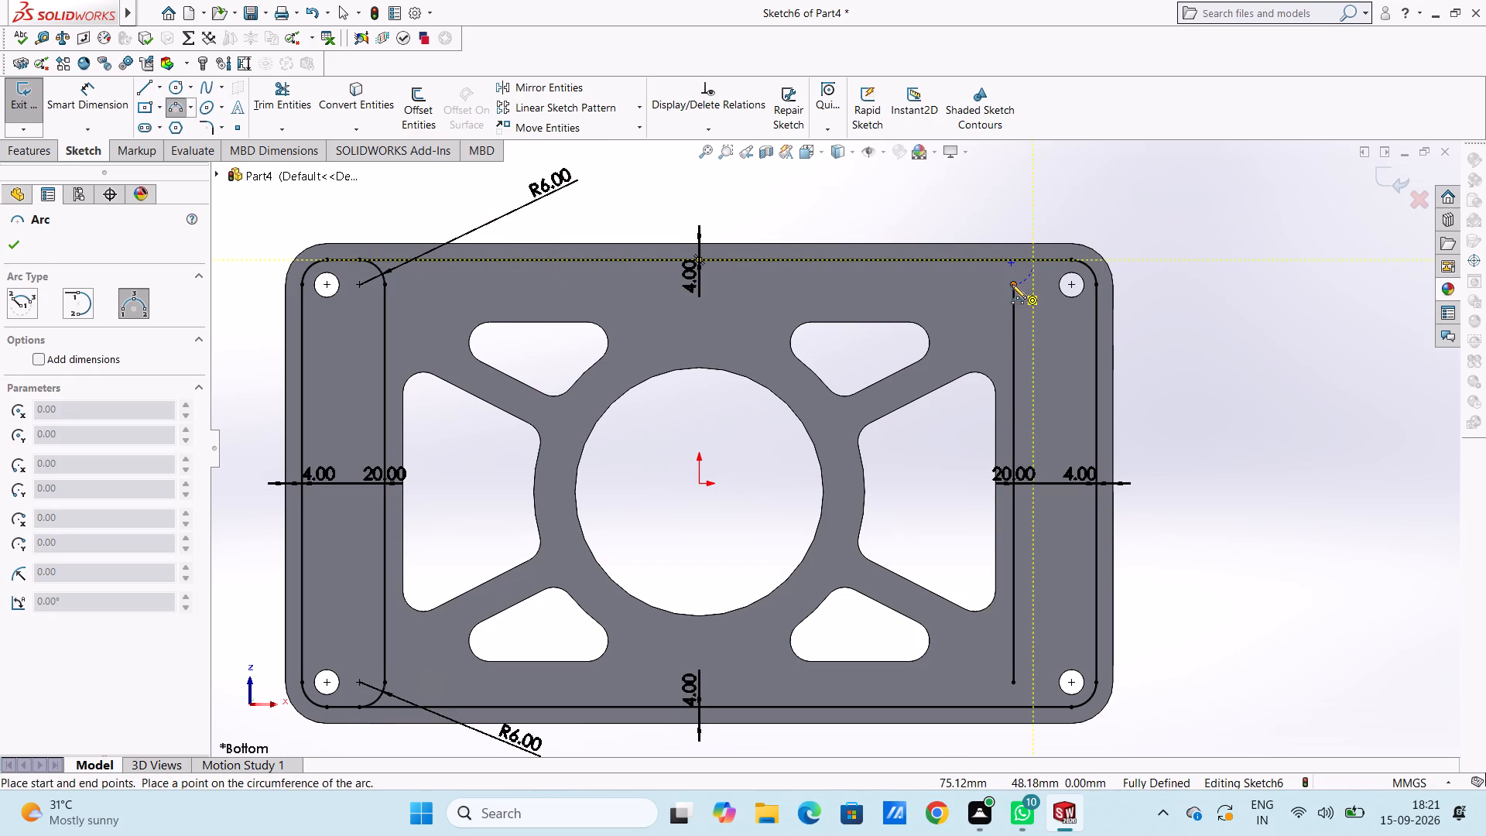
{"action": "left_click", "coordinate": [1013, 283]}
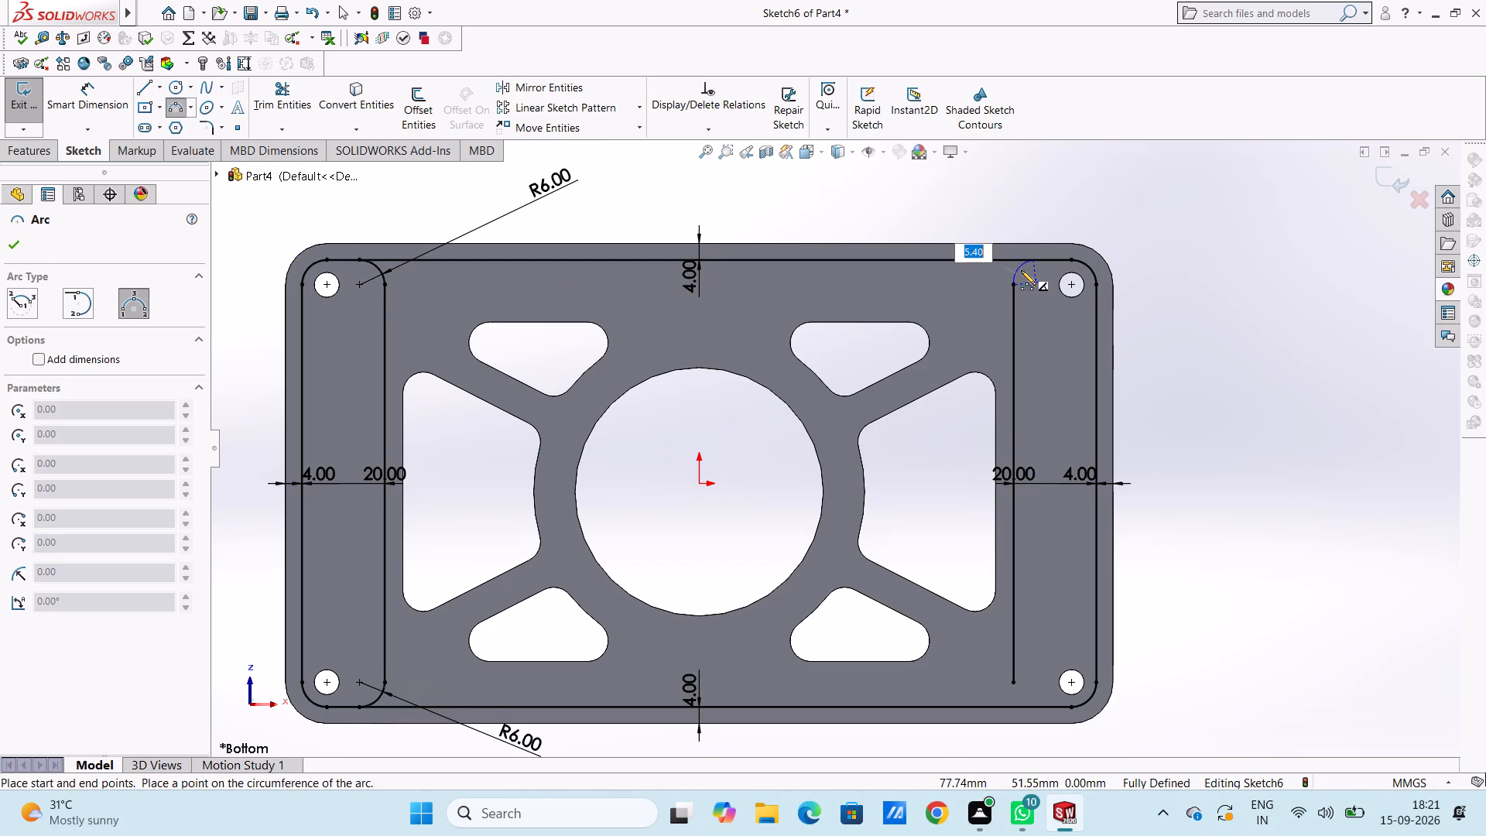
{"action": "key", "text": "6"}
{"action": "key", "text": "Return"}
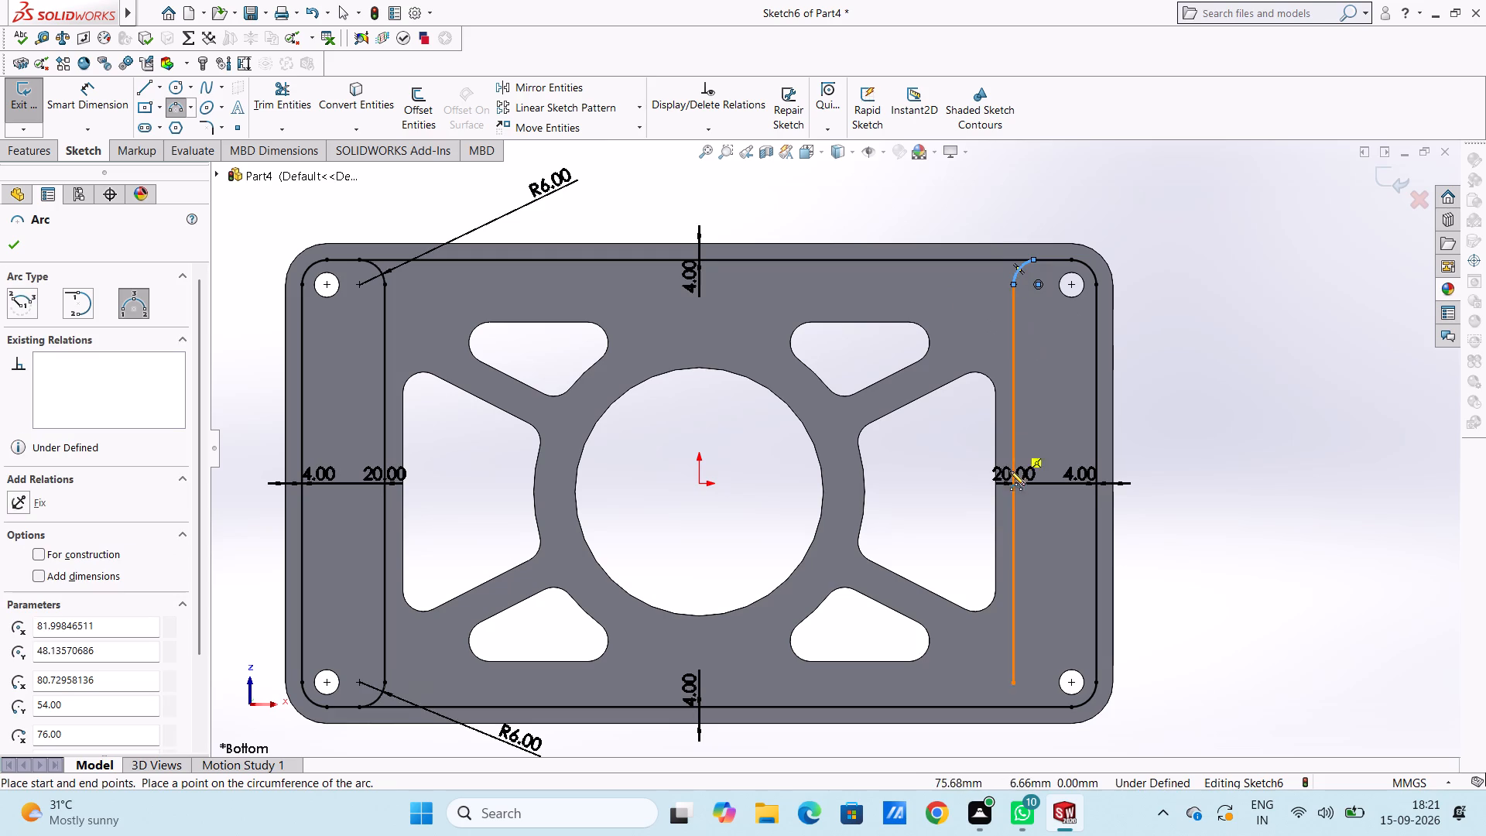
{"action": "left_click", "coordinate": [1013, 685]}
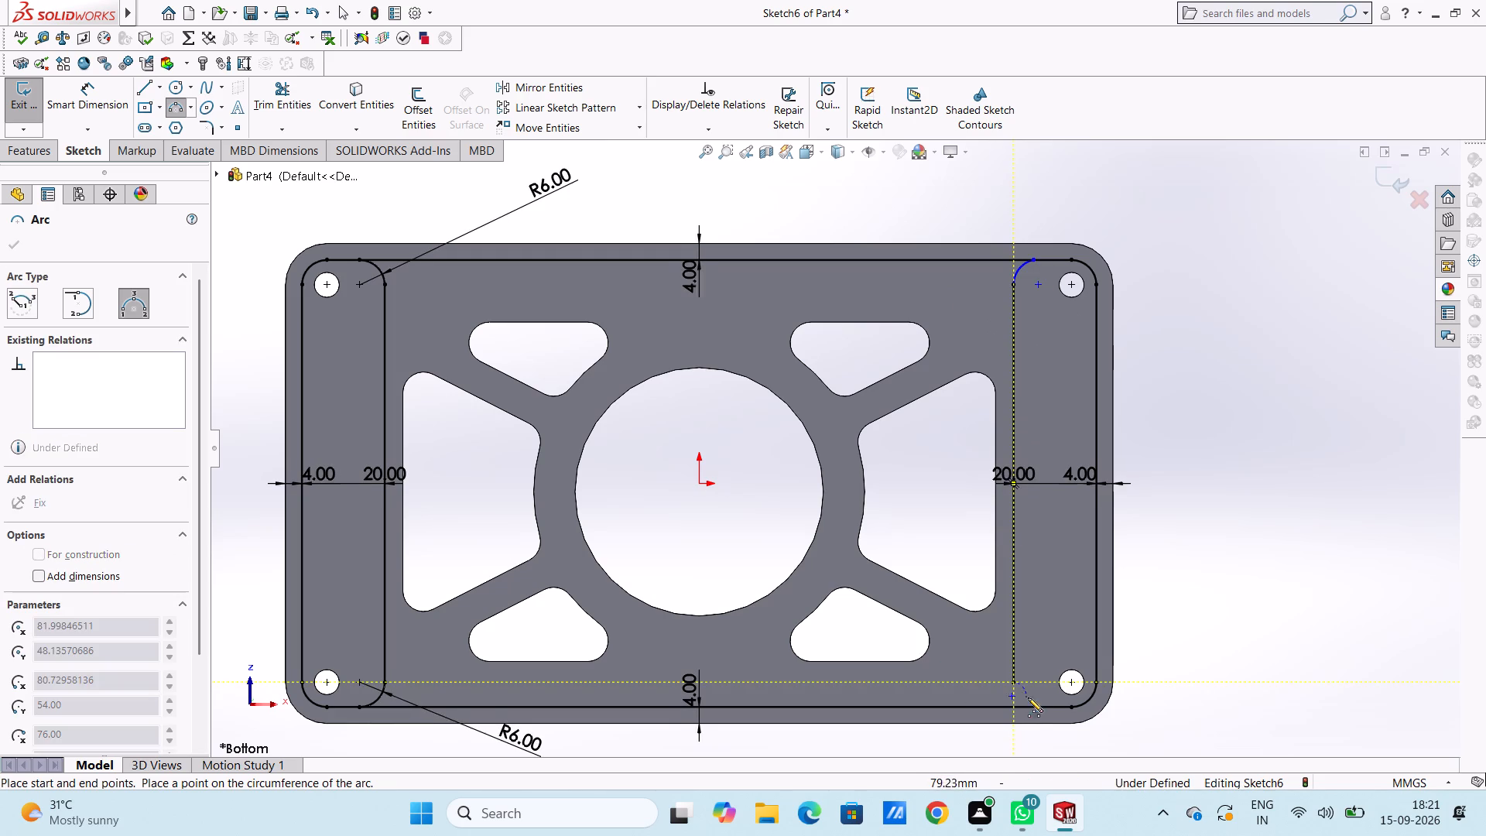
{"action": "left_click", "coordinate": [1036, 707]}
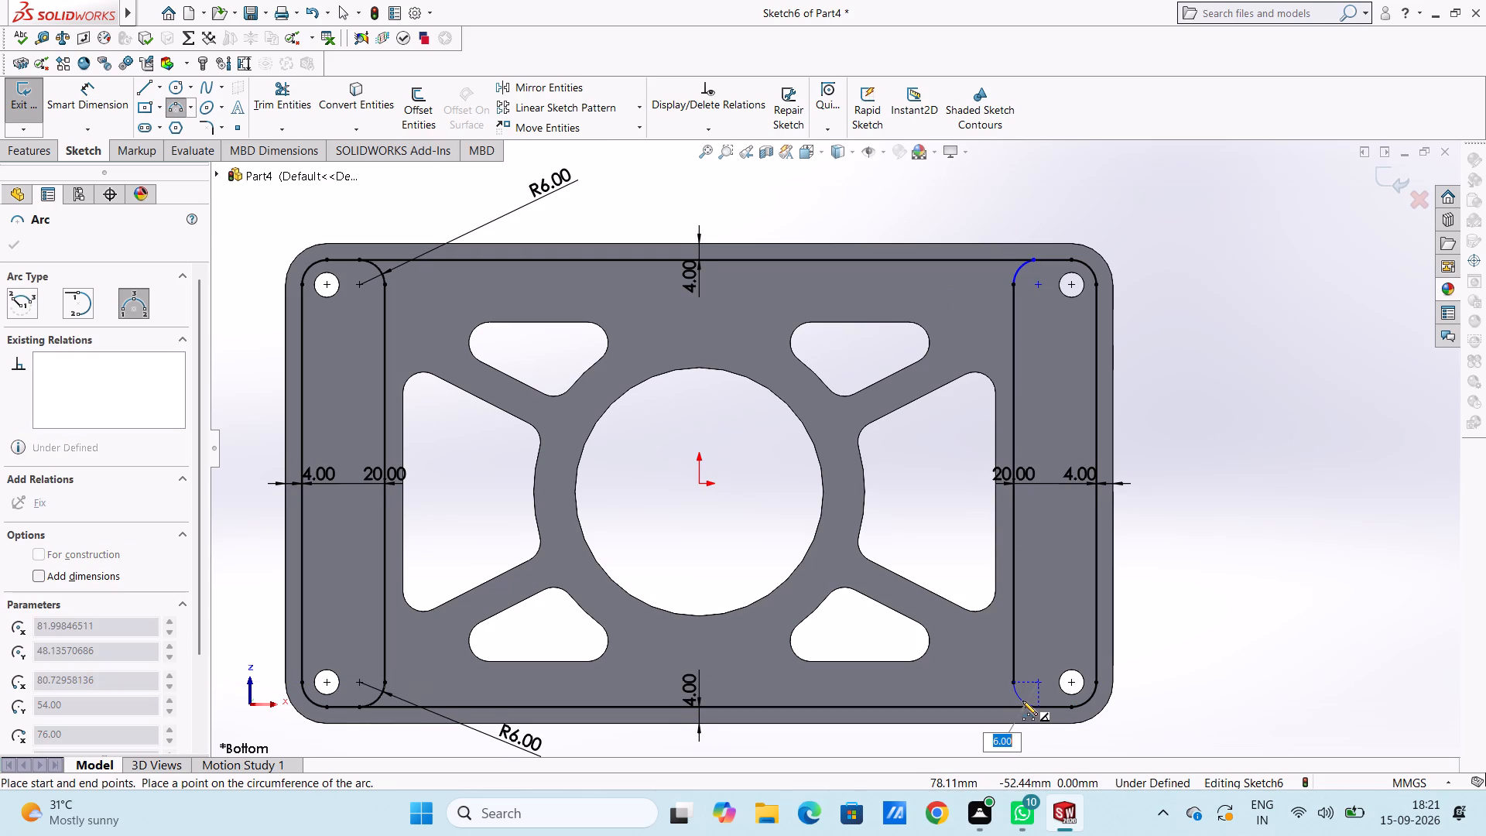
{"action": "key", "text": "6"}
{"action": "key", "text": "Return"}
{"action": "key", "text": "Escape"}
{"action": "key", "text": "Escape"}
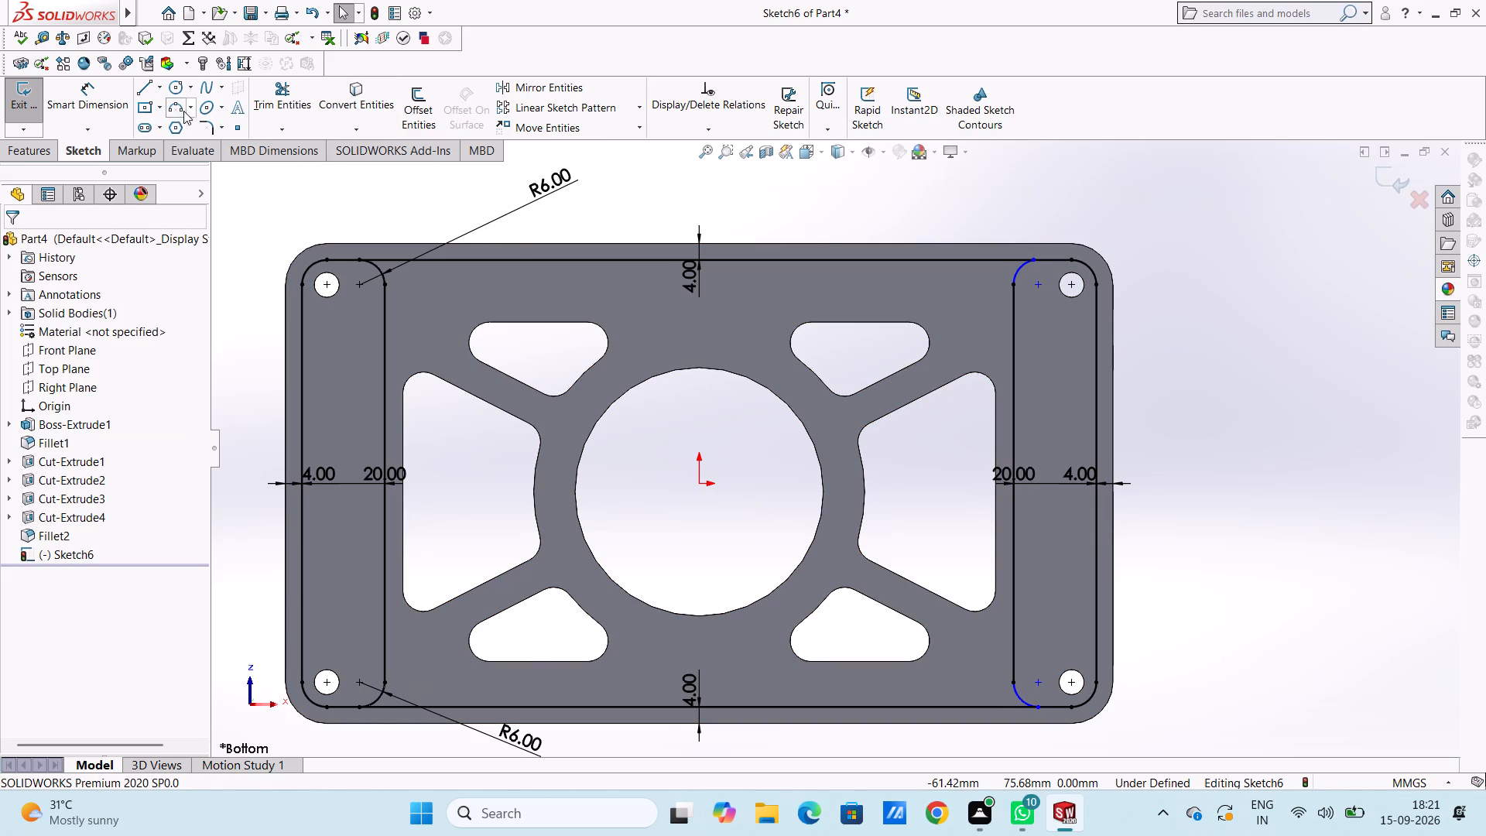
Add 6 mm radius dimensions to the two arcs at the ends of the right 20 mm offset line.
{"action": "left_click", "coordinate": [102, 89]}
{"action": "left_click", "coordinate": [1019, 266]}
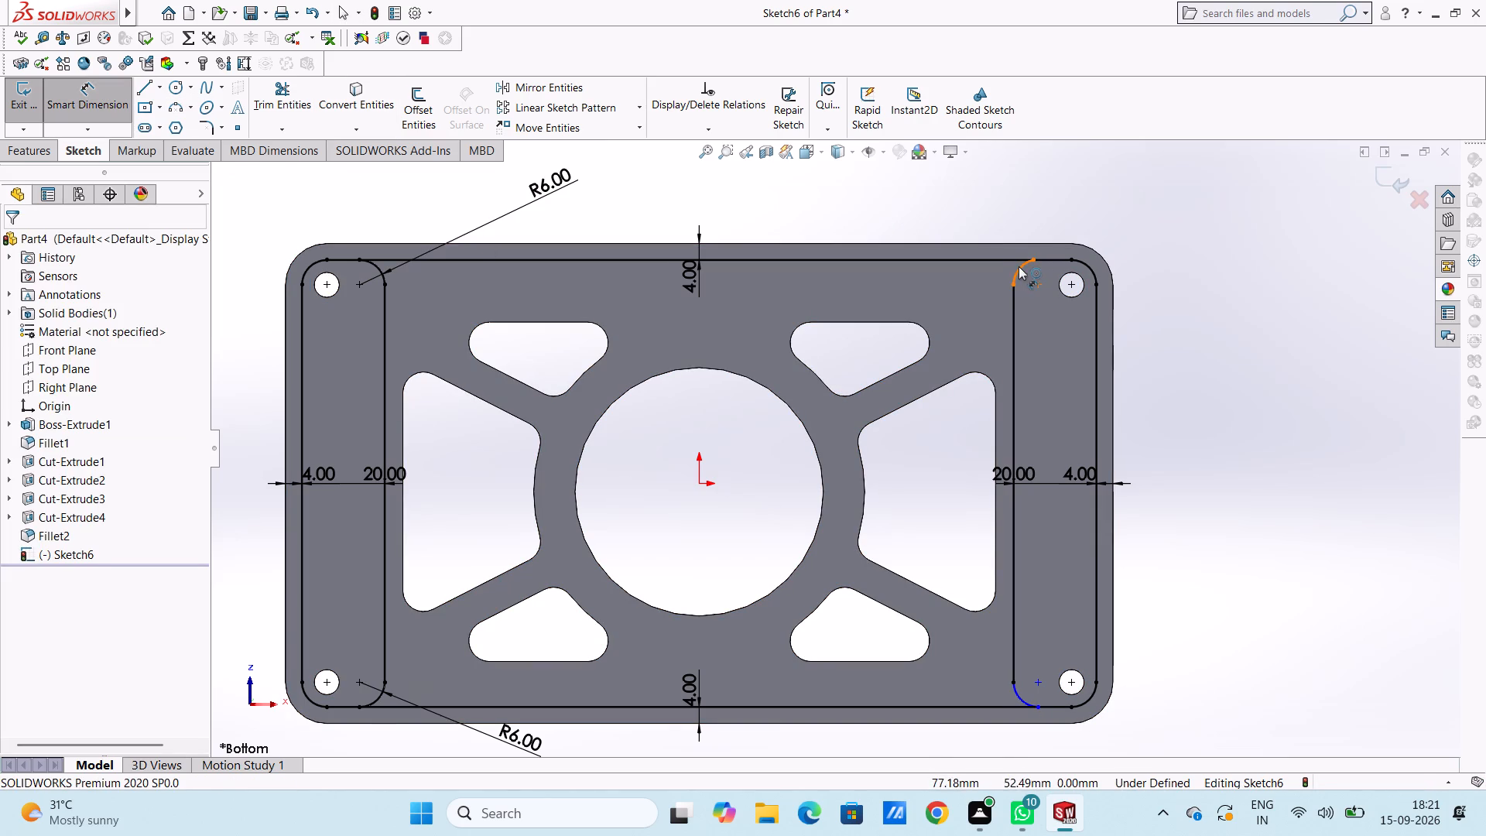
{"action": "left_click", "coordinate": [904, 208]}
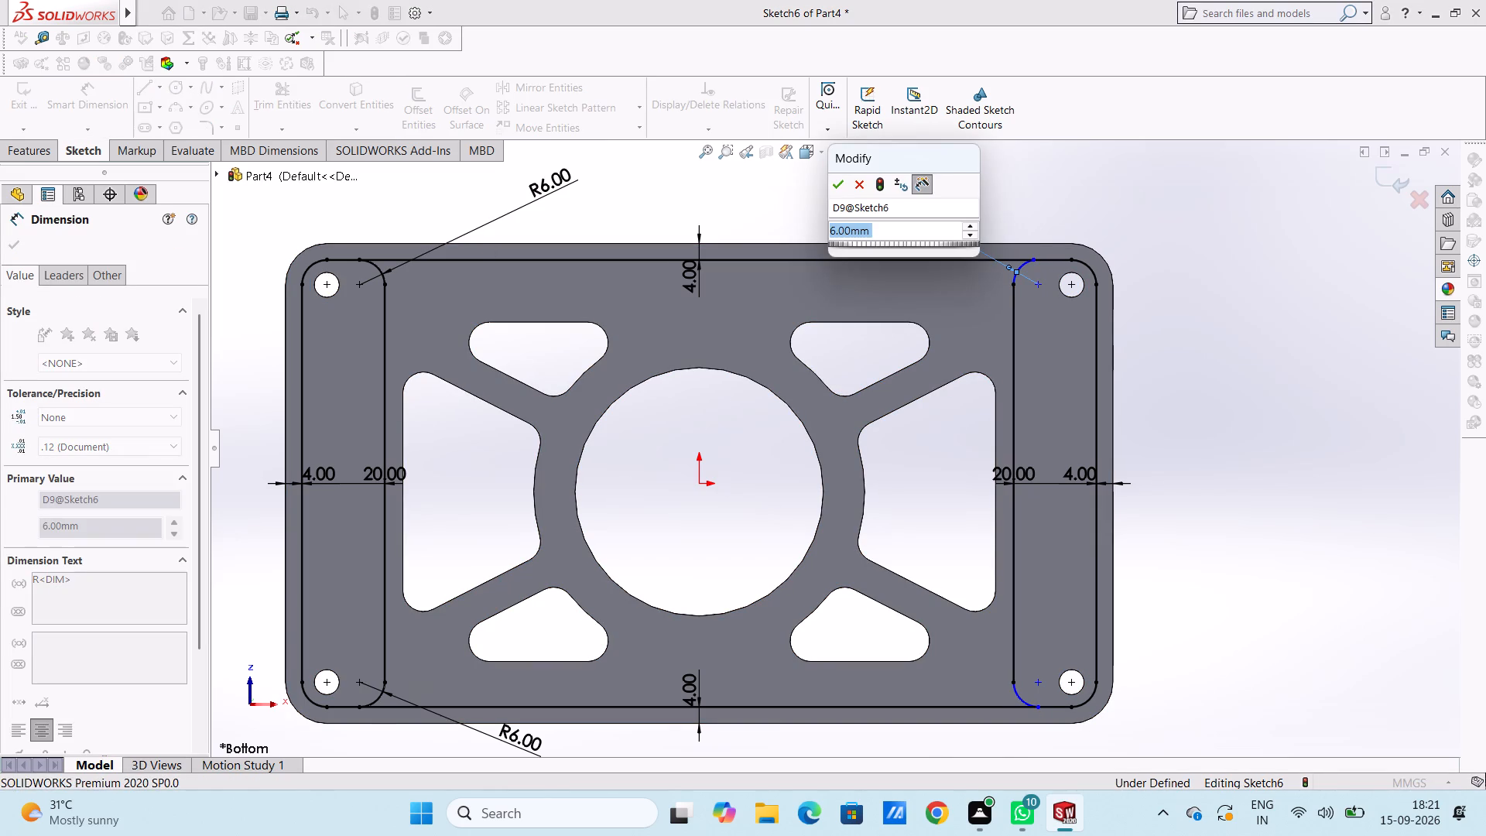
{"action": "key", "text": "Return"}
{"action": "left_click", "coordinate": [898, 218]}
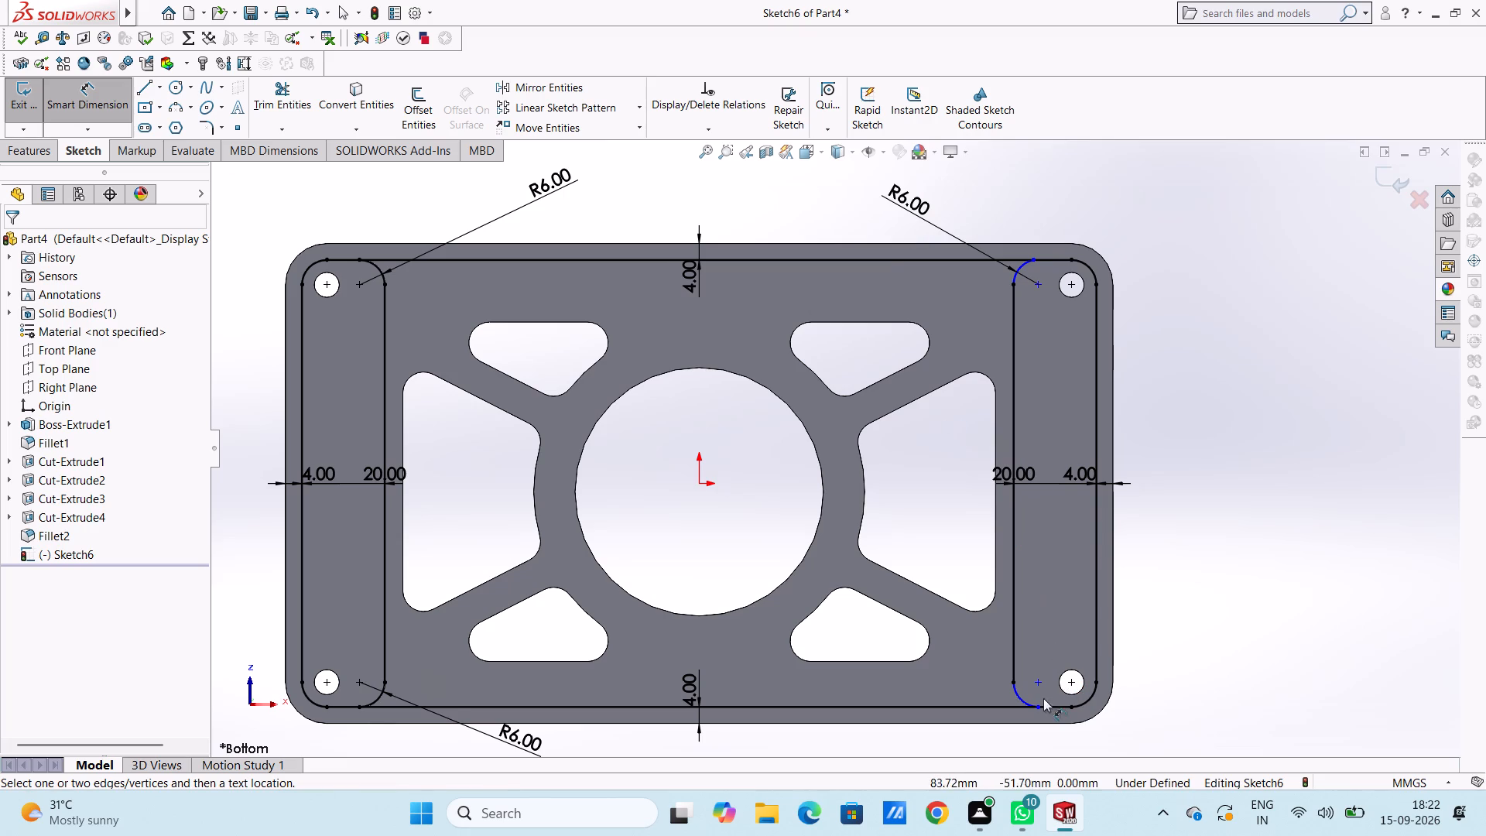
{"action": "left_click", "coordinate": [1021, 697]}
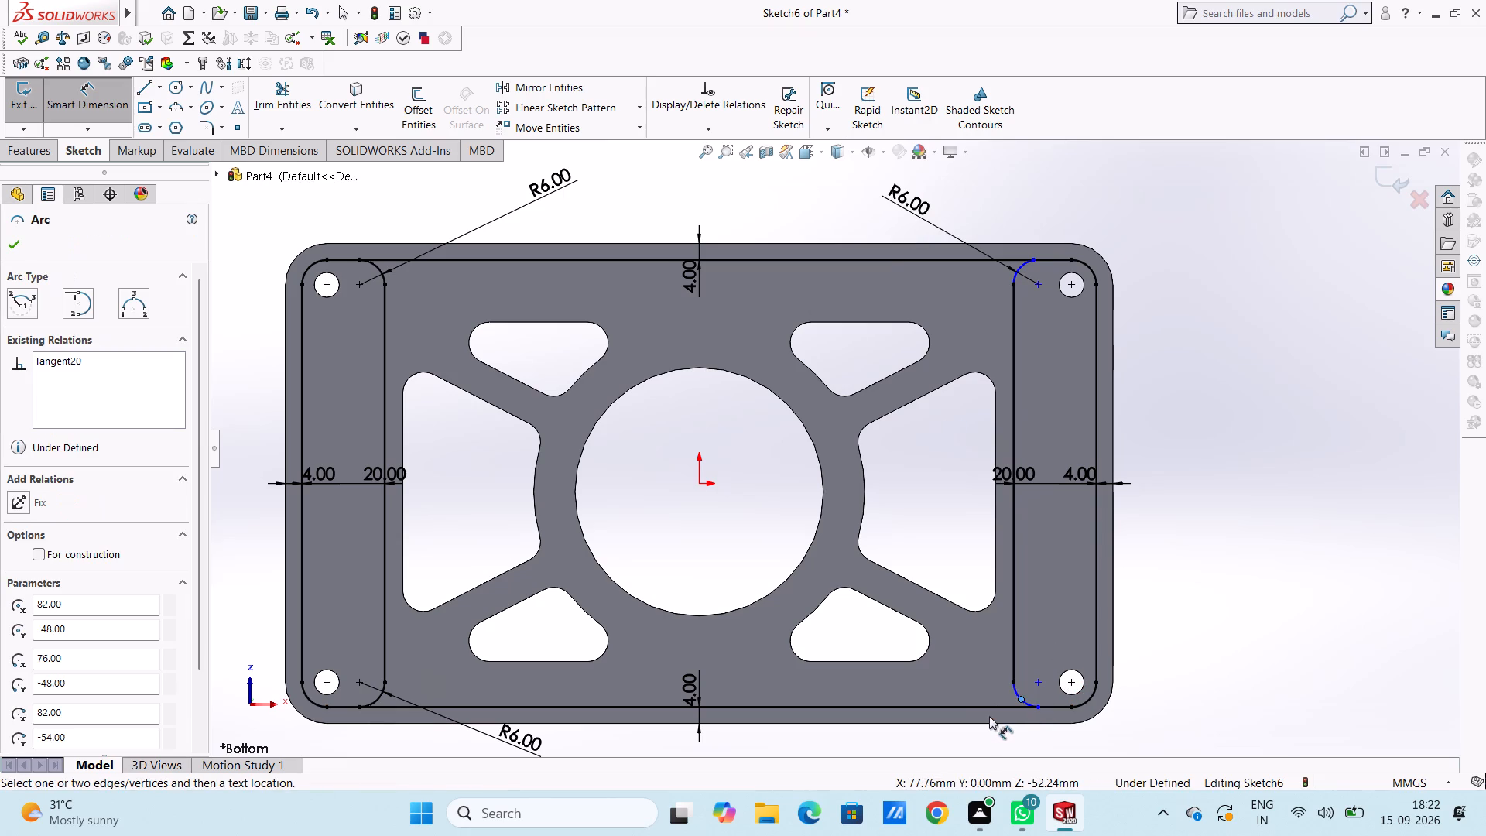
{"action": "scroll", "coordinate": [988, 713], "scroll_direction": "down", "scroll_amount": 2}
{"action": "scroll", "coordinate": [988, 713], "scroll_direction": "up", "scroll_amount": 4}
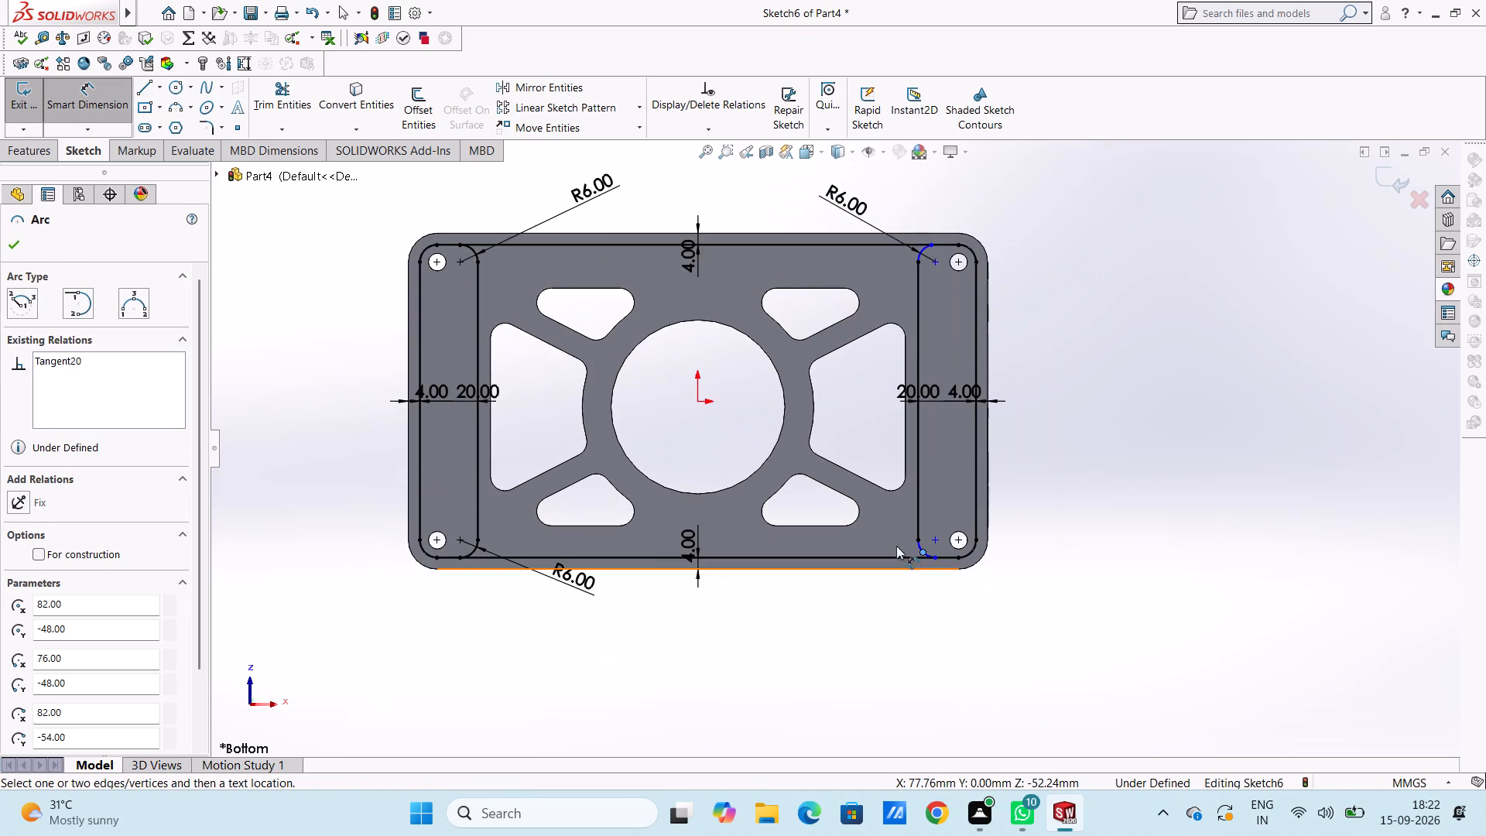
{"action": "scroll", "coordinate": [892, 530], "scroll_direction": "down", "scroll_amount": 2}
{"action": "key", "text": "Escape"}
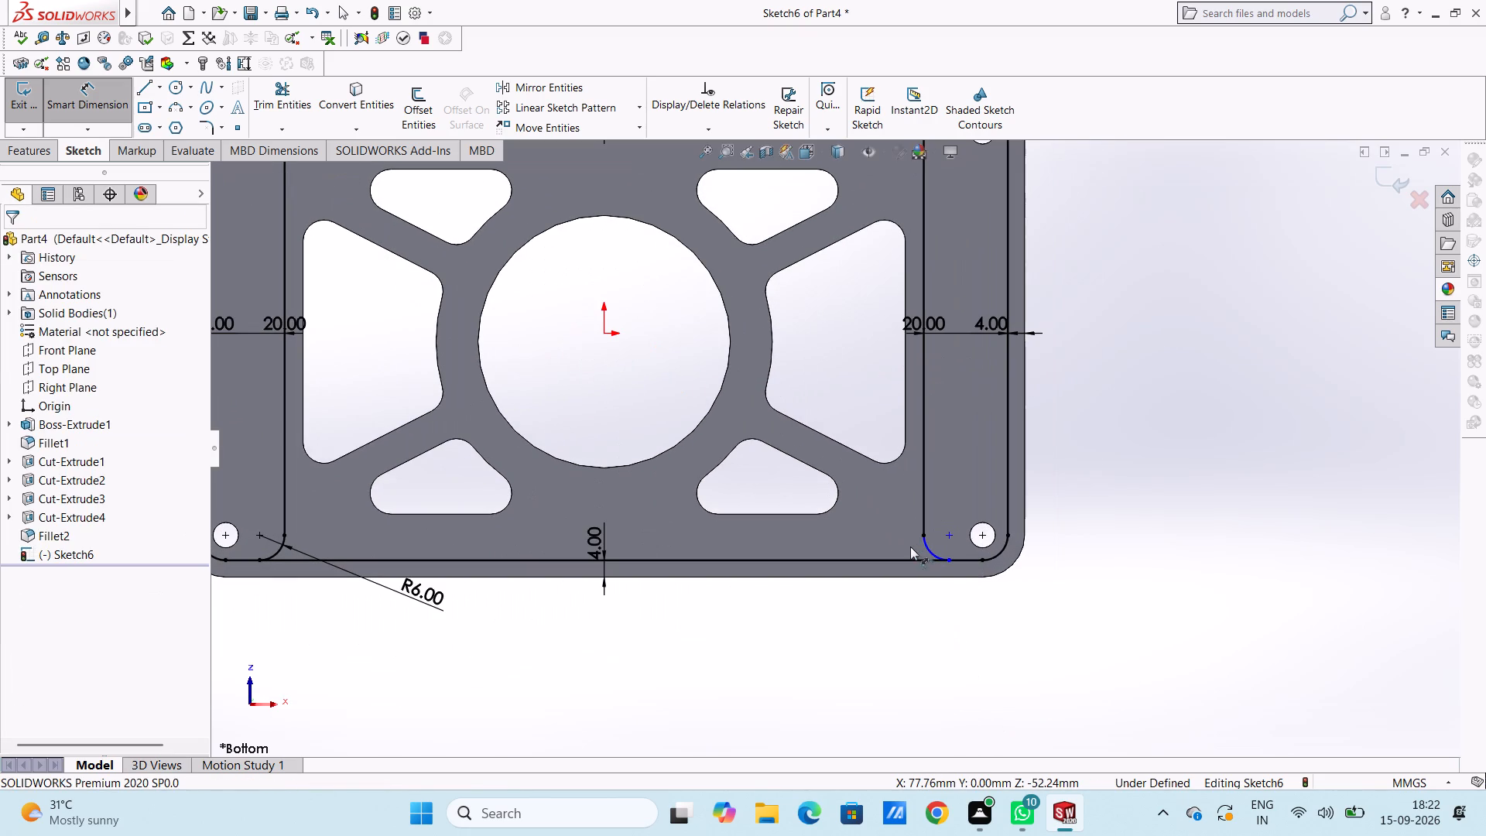
{"action": "left_click", "coordinate": [928, 548]}
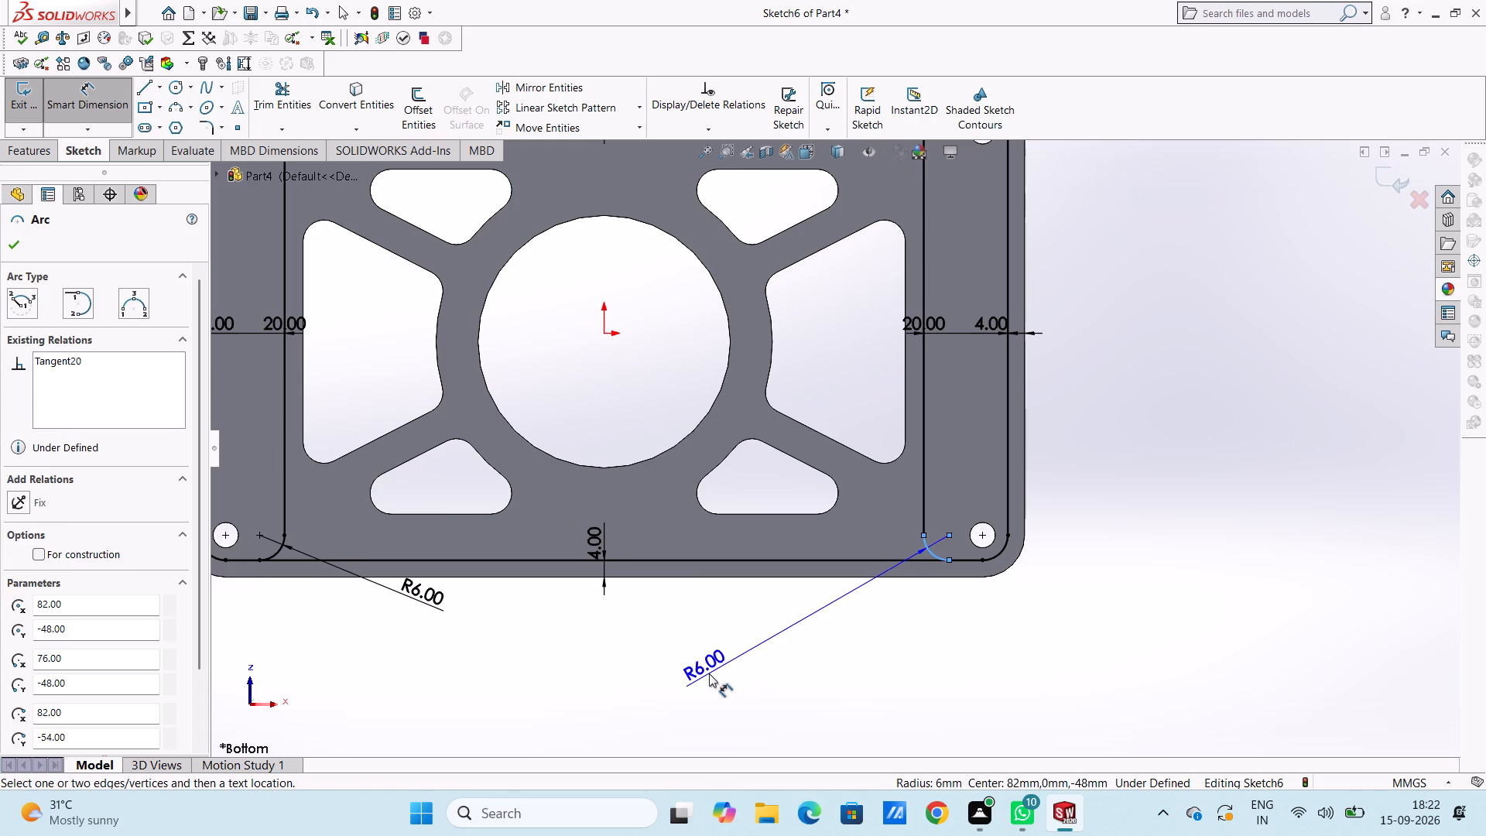
{"action": "left_click", "coordinate": [709, 673]}
{"action": "key", "text": "Escape"}
{"action": "left_click", "coordinate": [788, 642]}
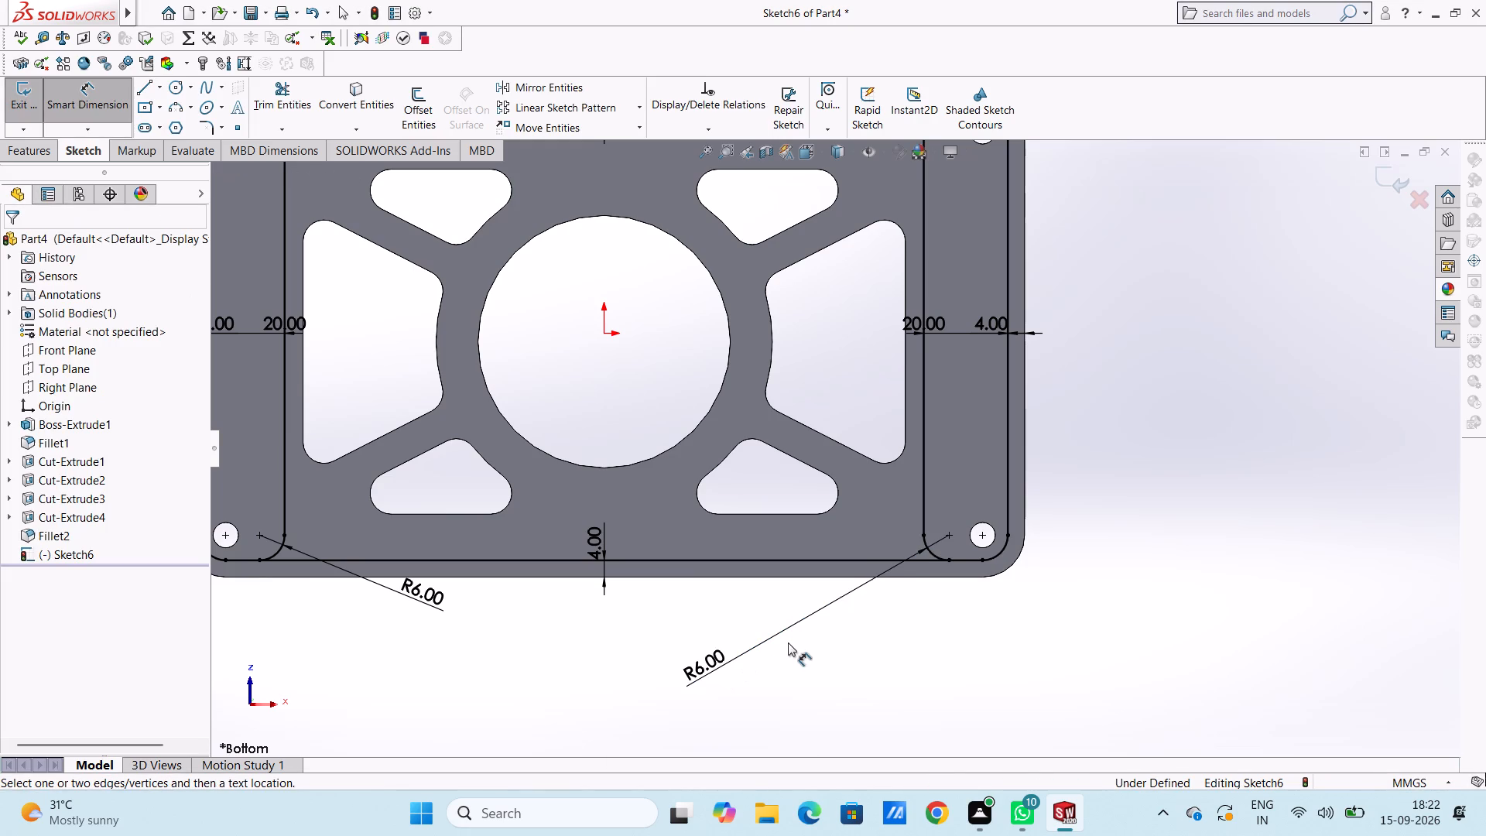
{"action": "key", "text": "Escape"}
{"action": "key", "text": "Escape"}
Make the upper-right 6 mm arc tangent to the outline's upper long line.
{"action": "scroll", "coordinate": [788, 642], "scroll_direction": "down", "scroll_amount": 1}
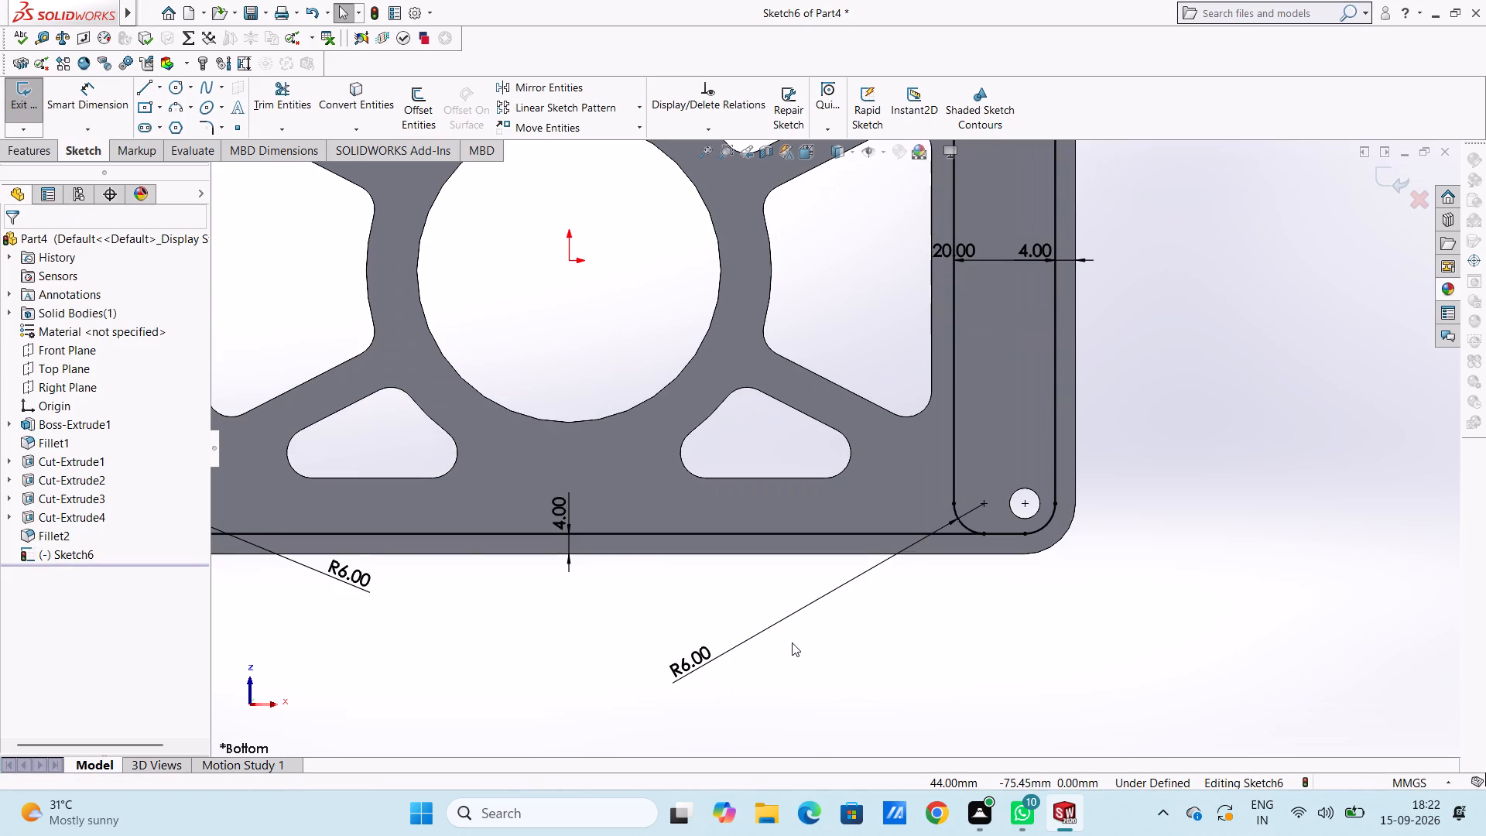
{"action": "scroll", "coordinate": [792, 642], "scroll_direction": "up", "scroll_amount": 4}
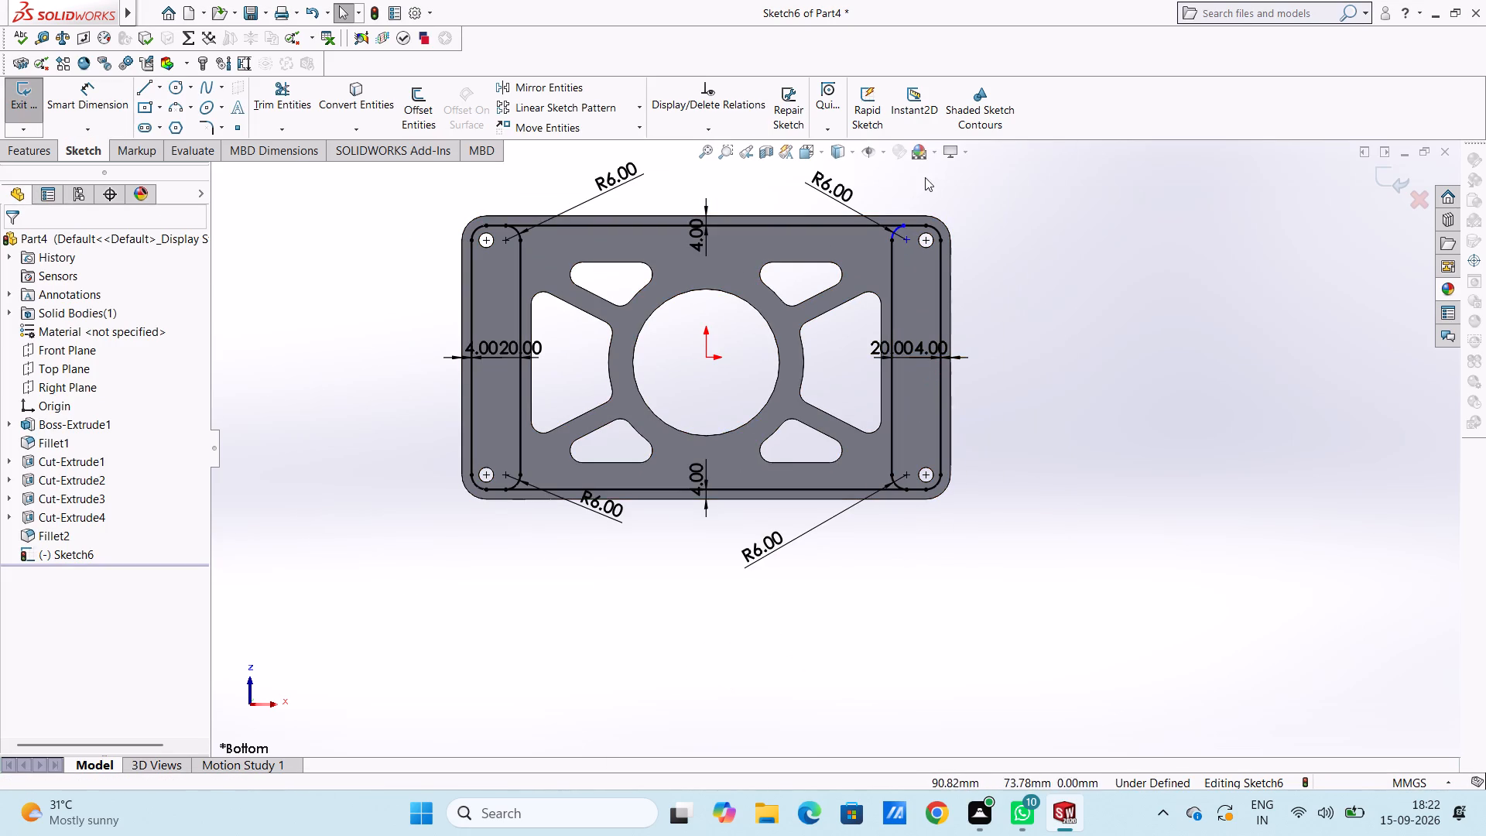
{"action": "scroll", "coordinate": [911, 195], "scroll_direction": "down", "scroll_amount": 5}
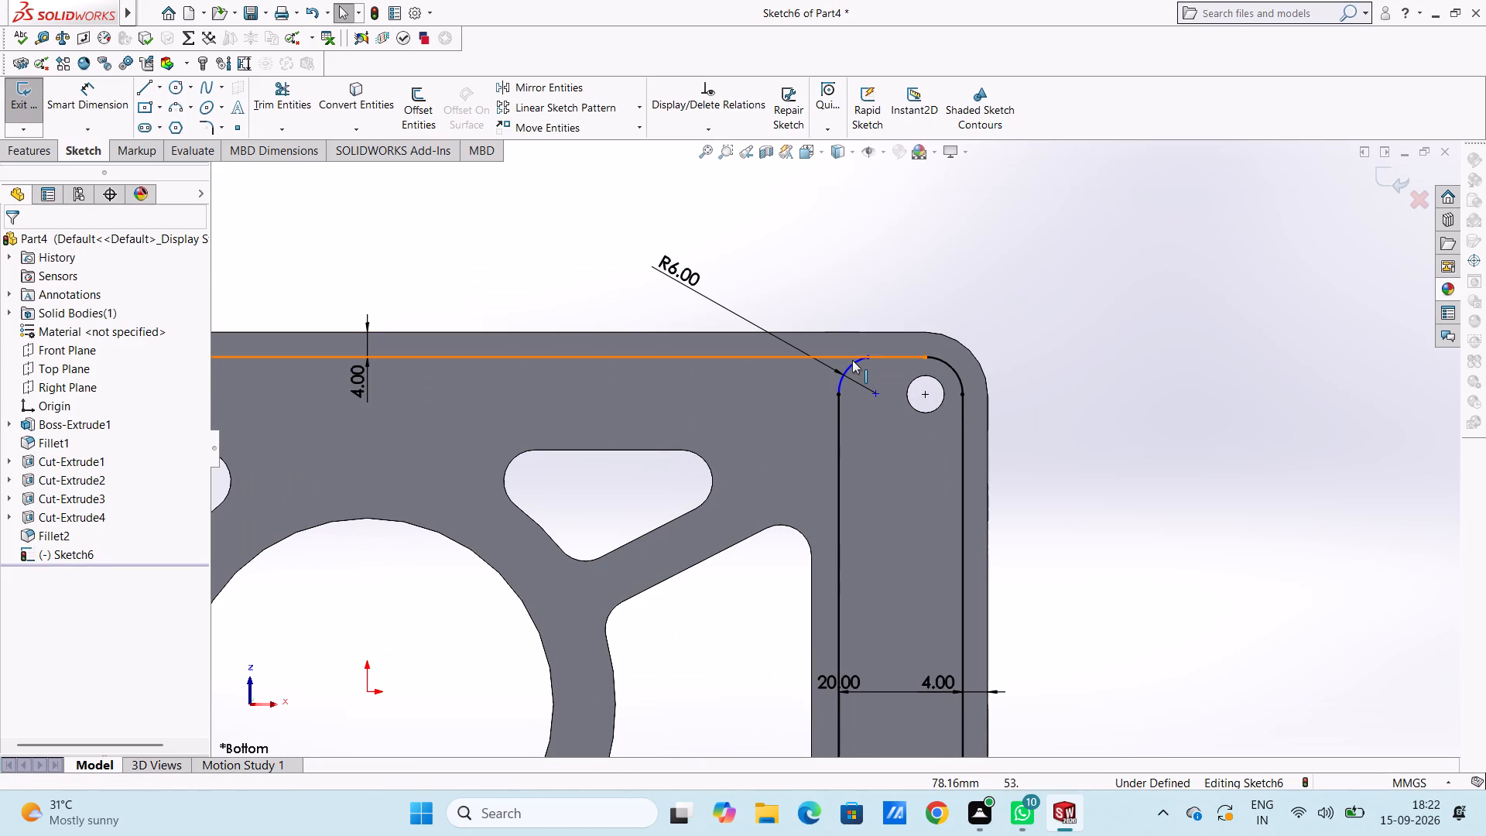
{"action": "left_click", "coordinate": [852, 368]}
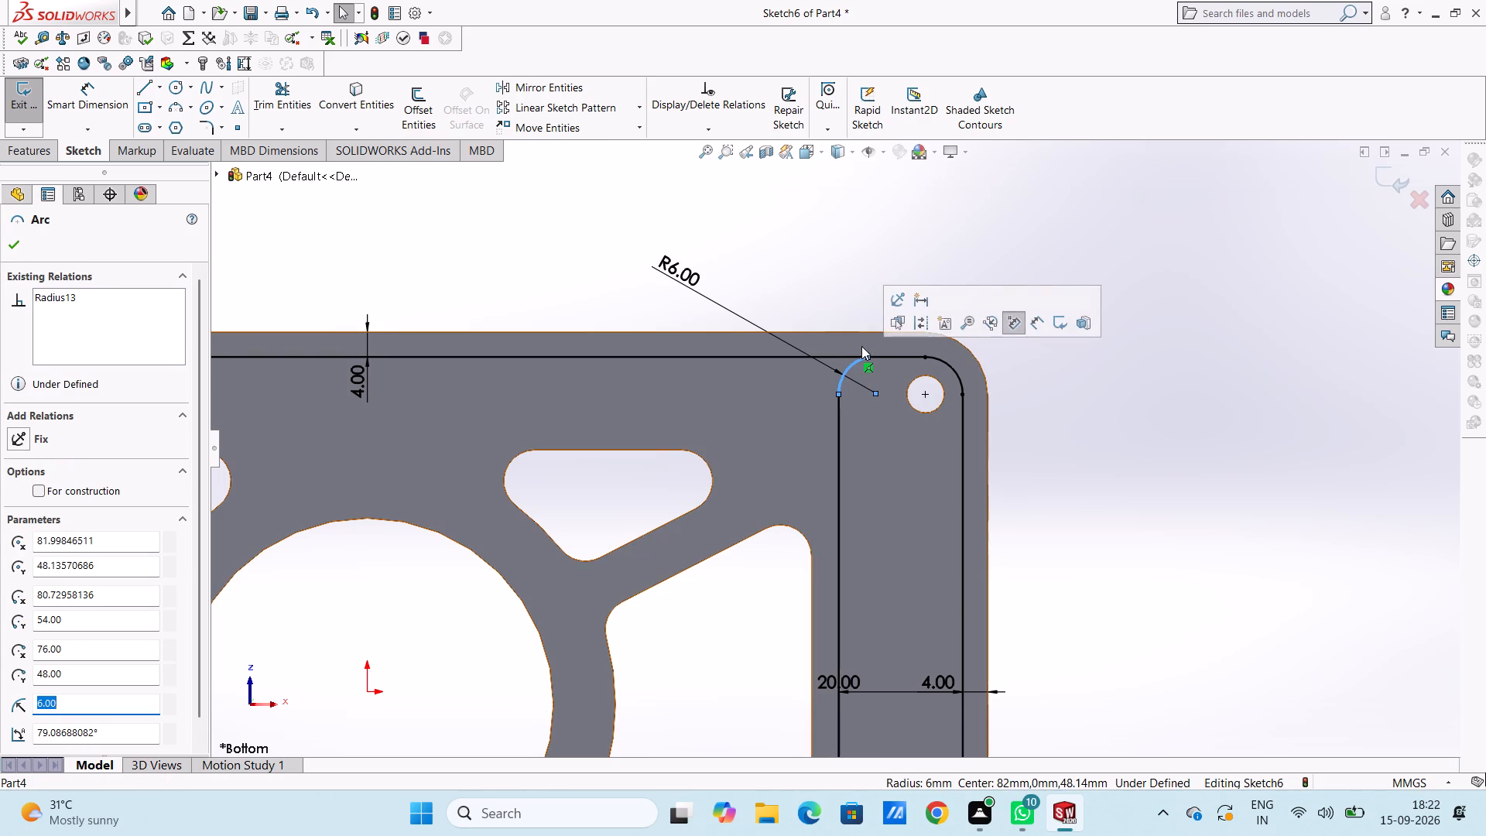
{"action": "left_click", "coordinate": [890, 356], "text": "ctrl"}
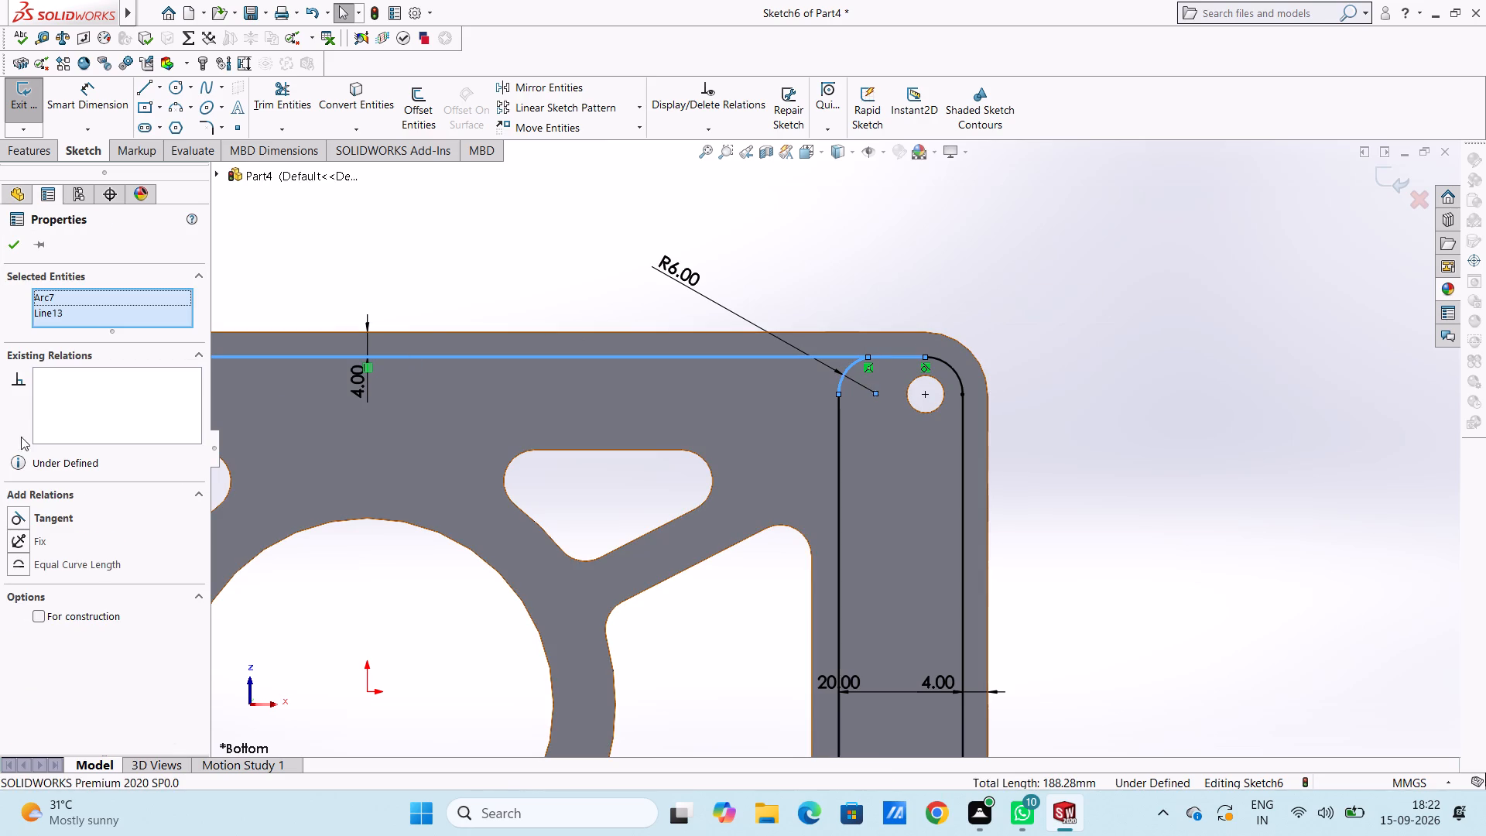
{"action": "left_click", "coordinate": [16, 516]}
{"action": "left_click", "coordinate": [556, 235]}
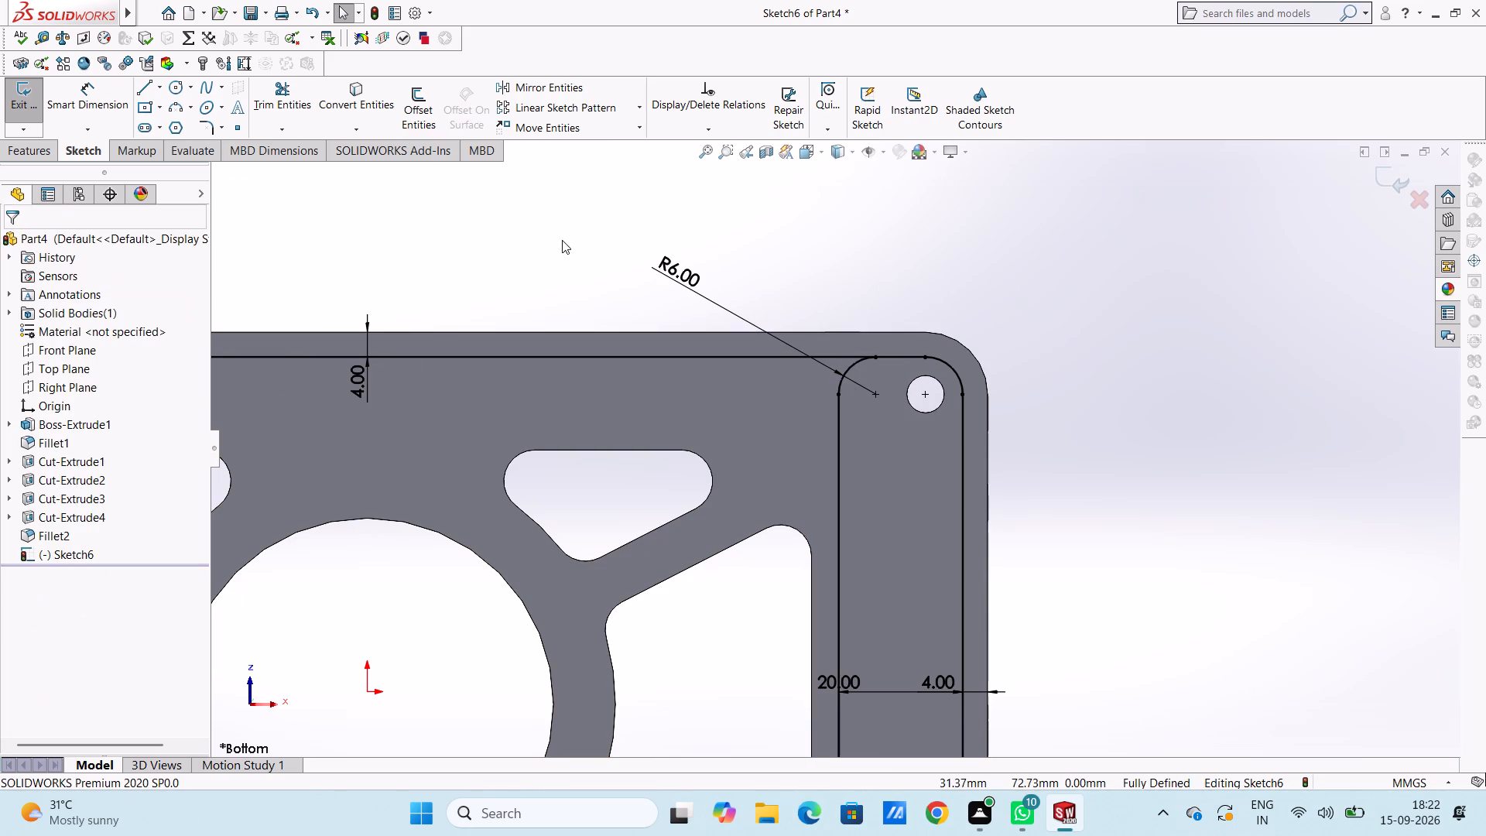
Trim away the middle sections of the outline's upper and lower long lines, leaving two closed end pocket profiles.
{"action": "scroll", "coordinate": [563, 243], "scroll_direction": "down", "scroll_amount": 2}
{"action": "scroll", "coordinate": [570, 257], "scroll_direction": "up", "scroll_amount": 7}
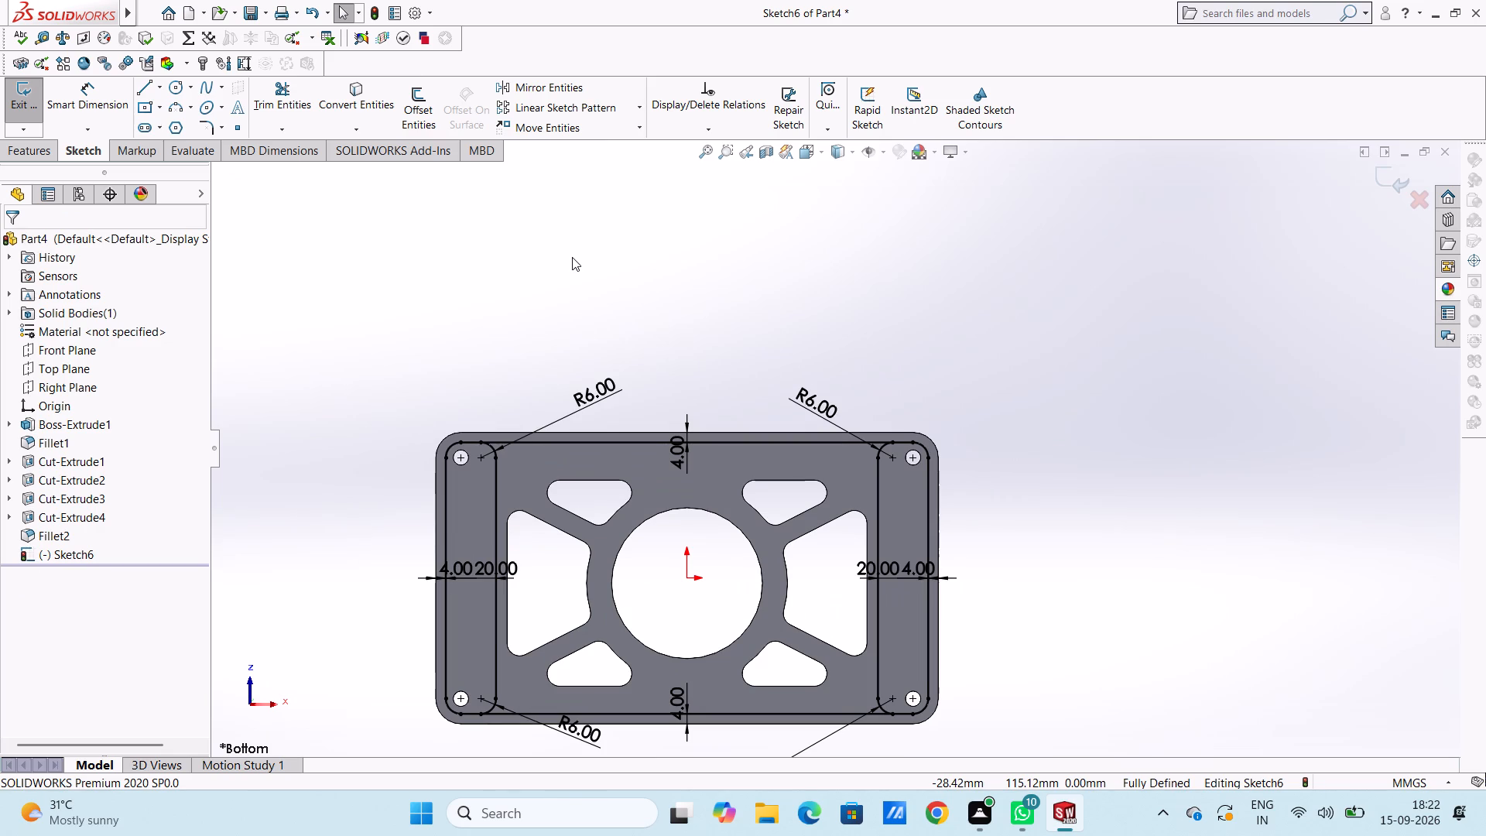
{"action": "left_click", "coordinate": [282, 86]}
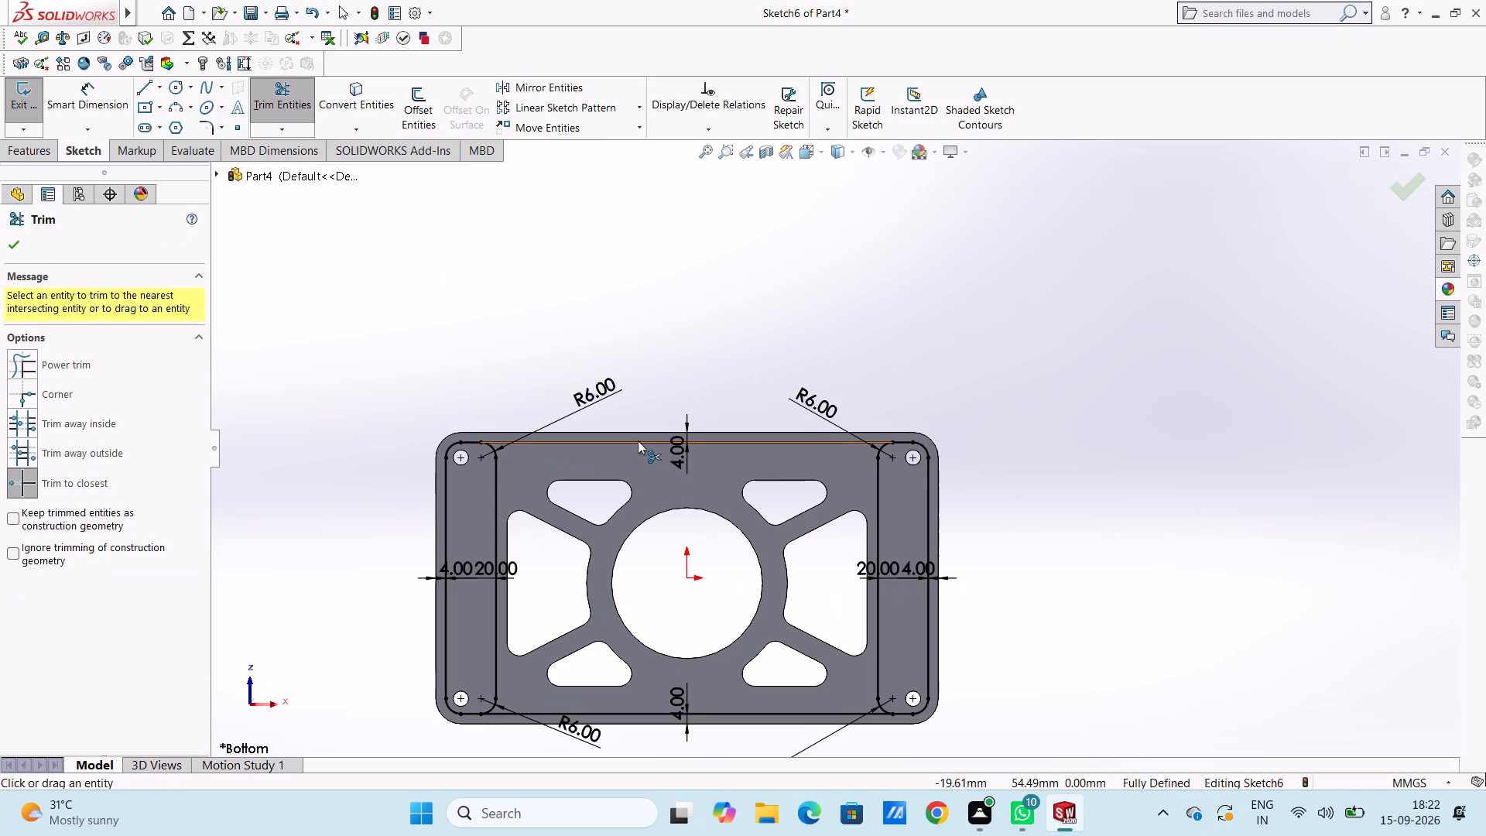
{"action": "left_click", "coordinate": [638, 440]}
{"action": "left_click", "coordinate": [703, 711]}
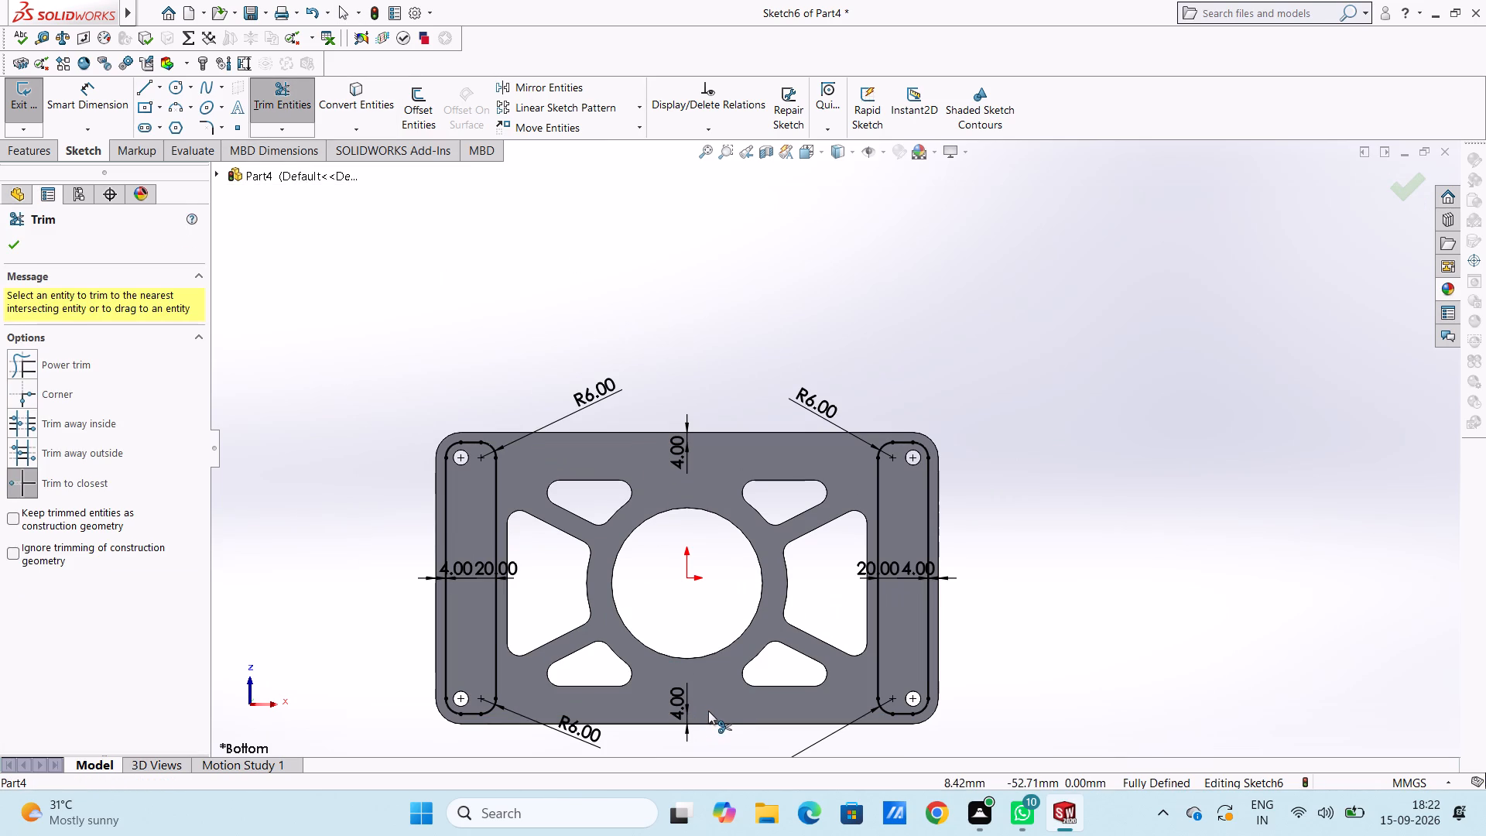
{"action": "key", "text": "Escape"}
{"action": "key", "text": "Escape"}
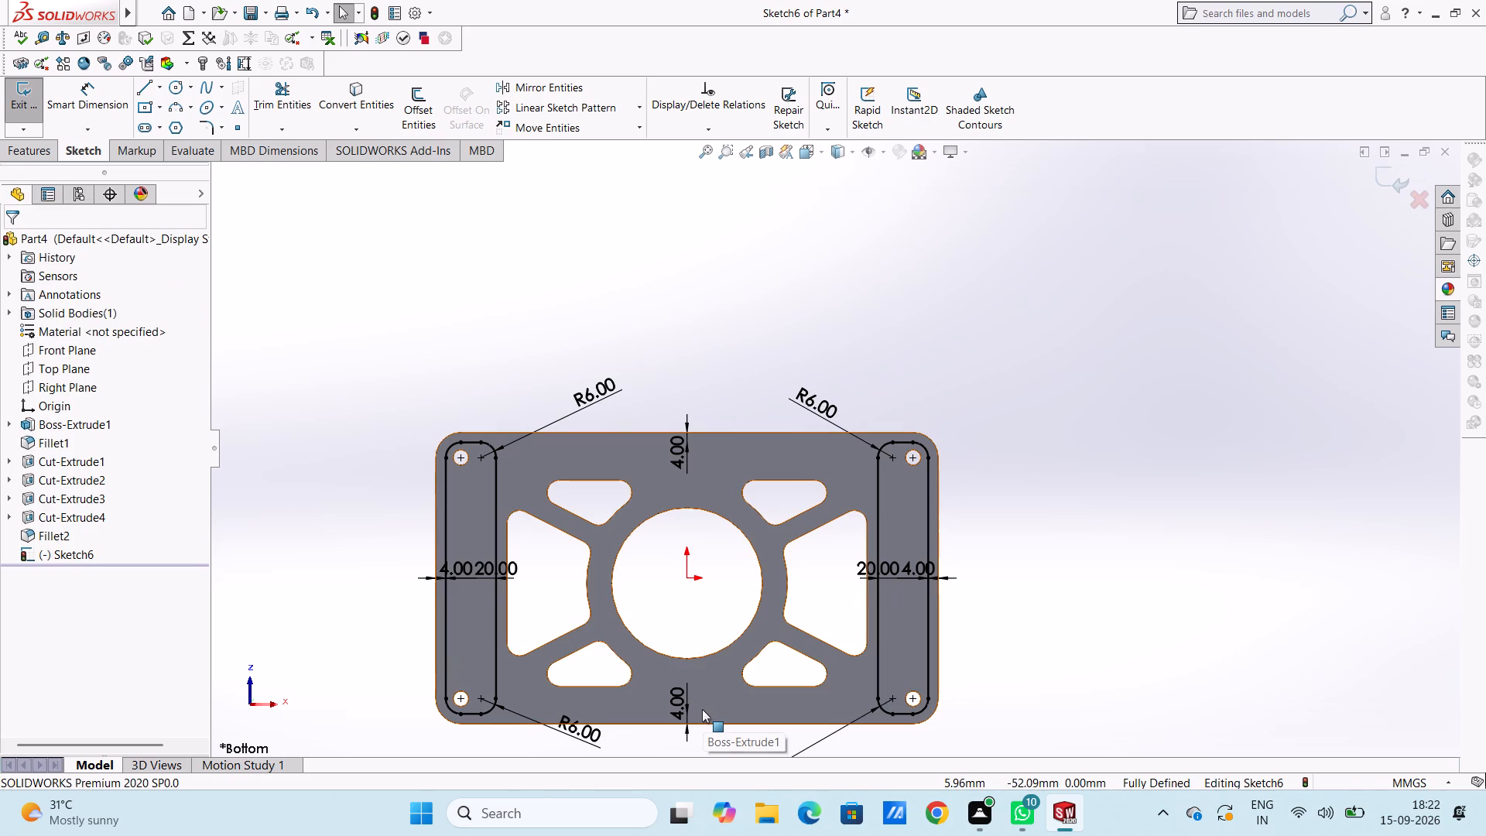
Cut-extrude the two end pocket profiles blind to a depth of 6 mm into the underside.
{"action": "key", "text": "ctrl+7"}
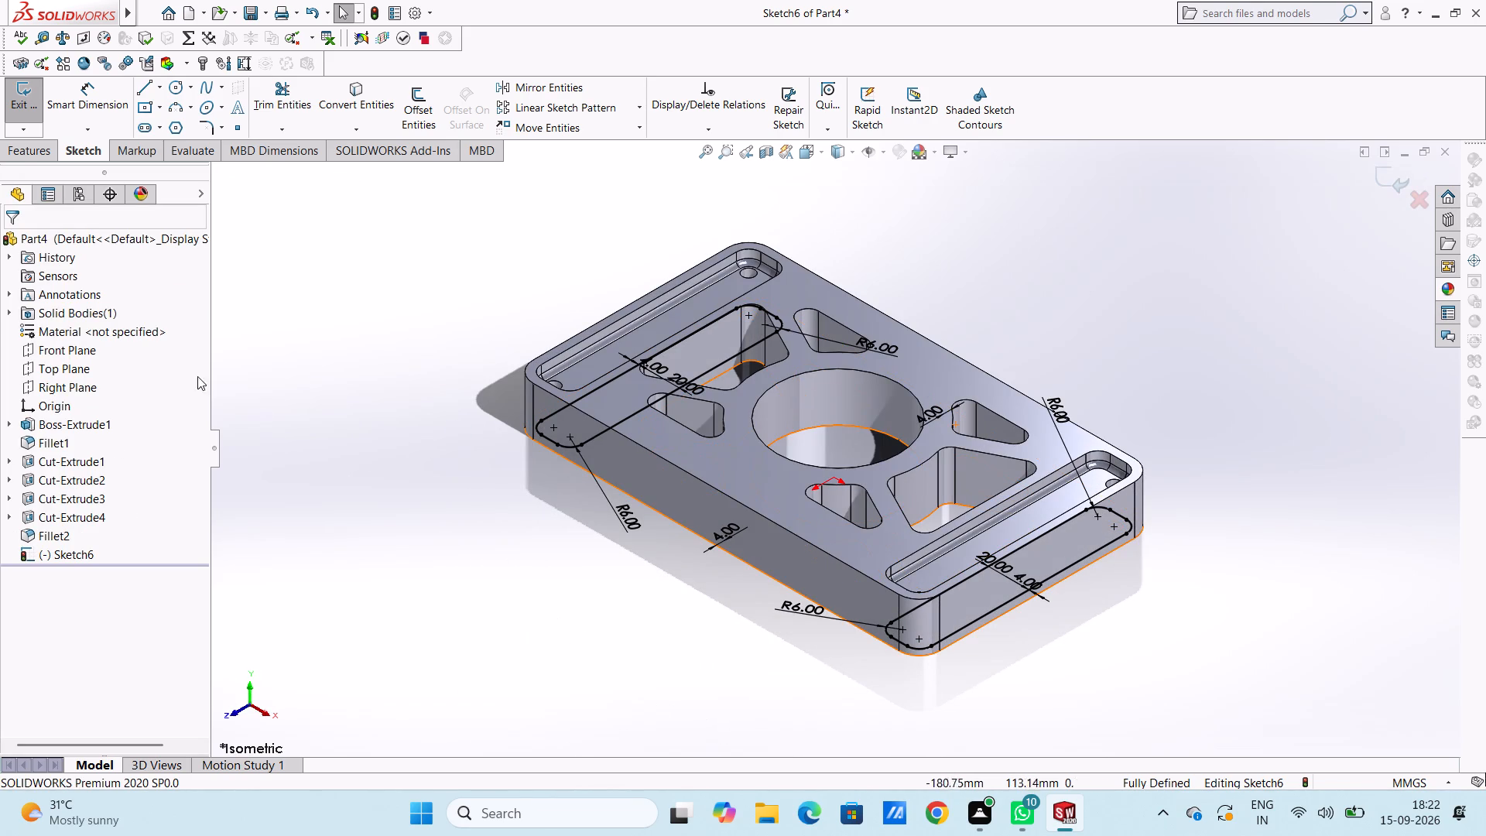
{"action": "left_click", "coordinate": [35, 154]}
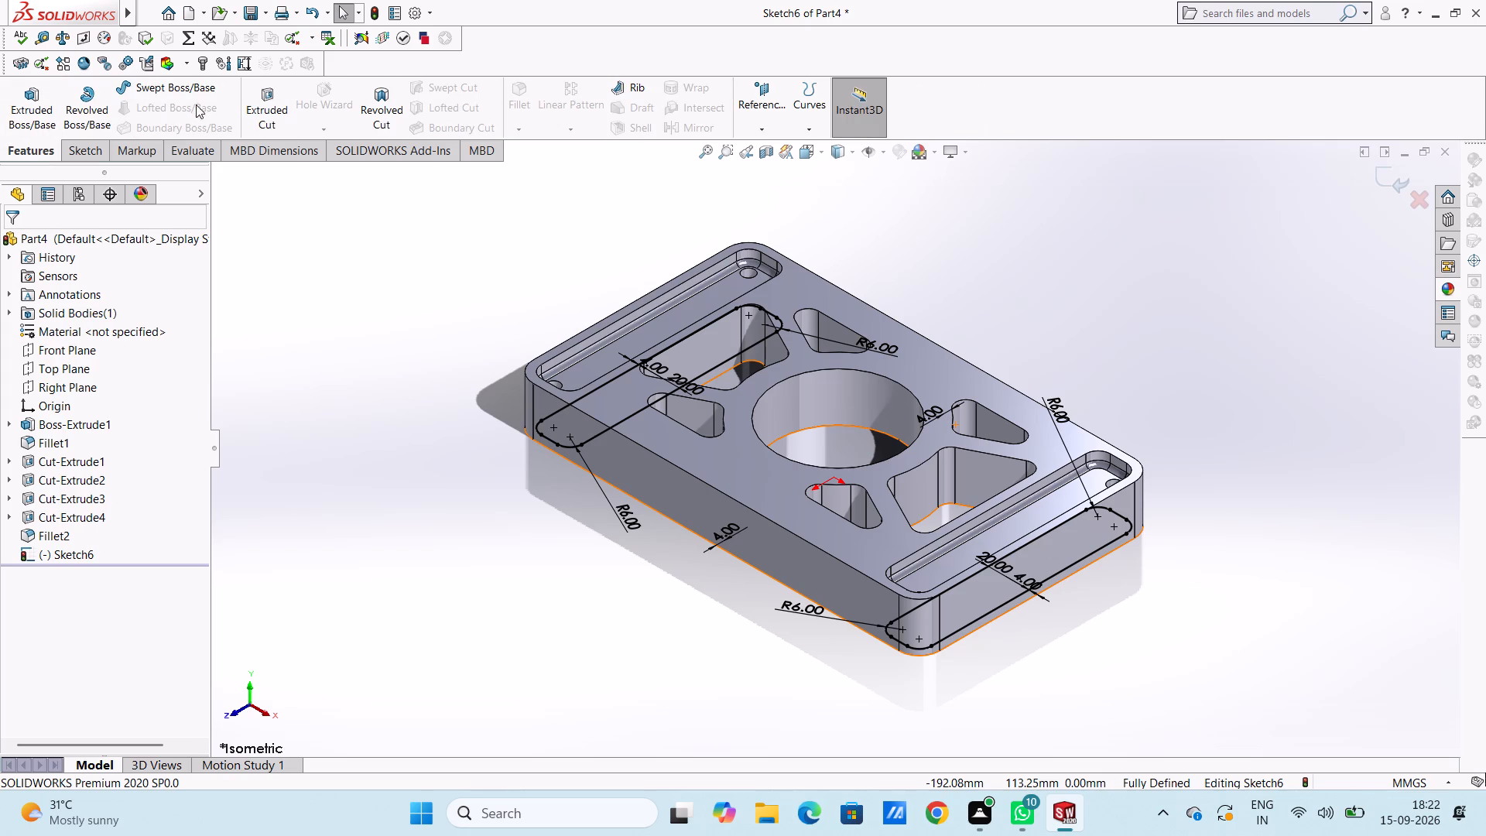
{"action": "left_click", "coordinate": [262, 104]}
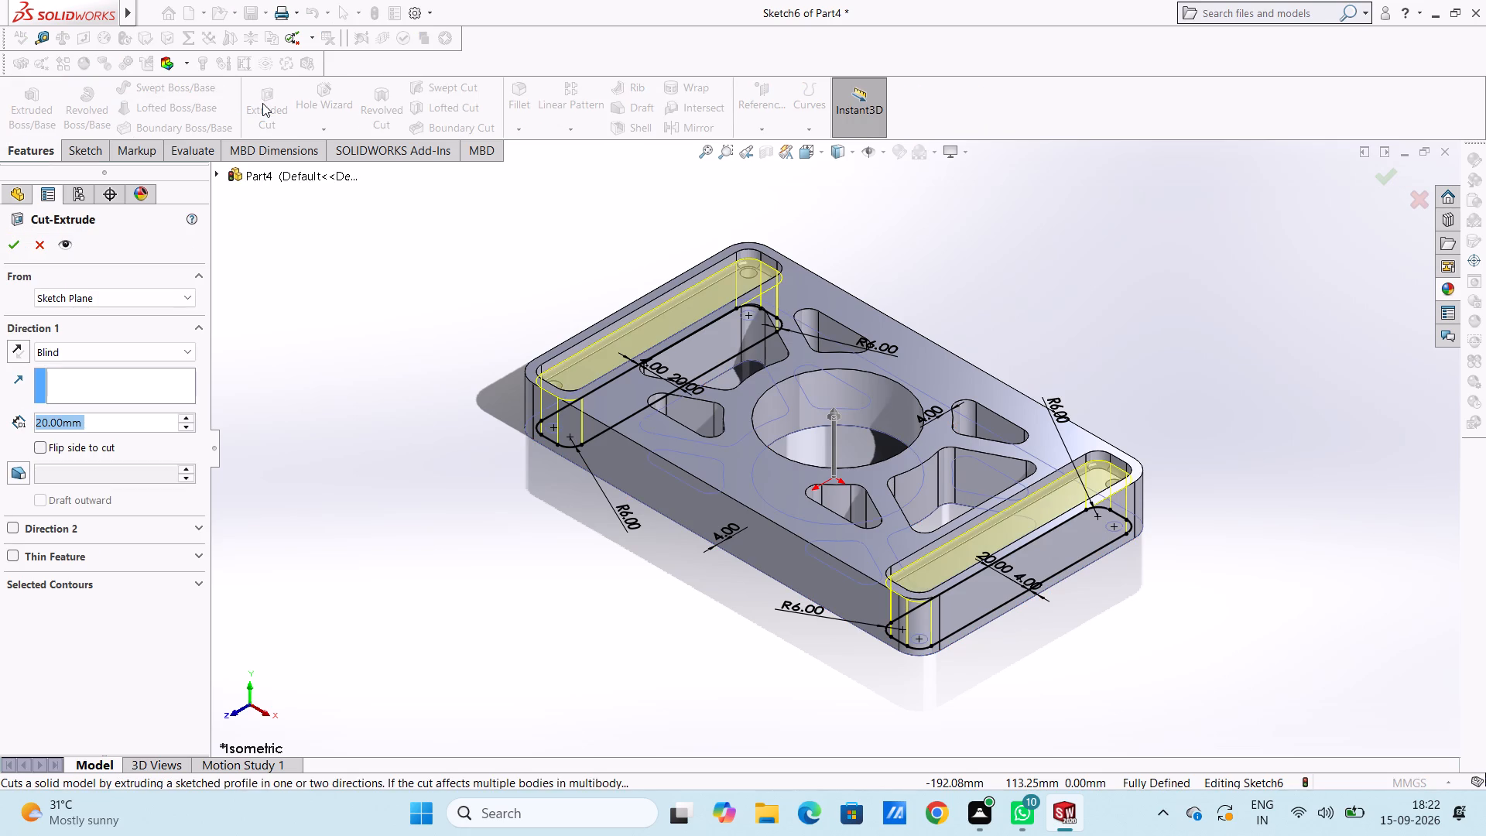
{"action": "key", "text": "6"}
{"action": "key", "text": "Return"}
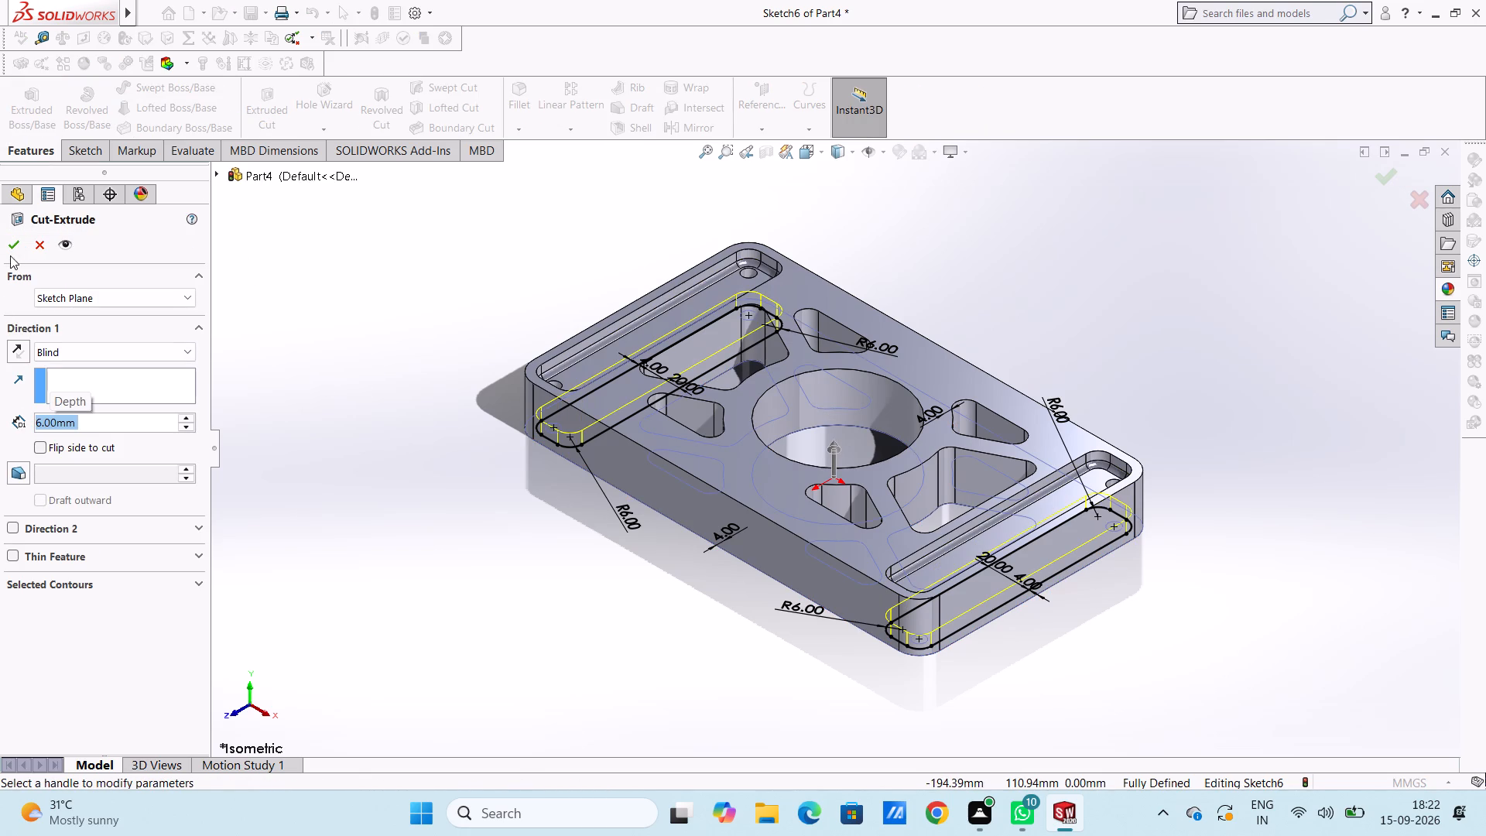
{"action": "left_click", "coordinate": [12, 248]}
{"action": "left_click", "coordinate": [359, 363]}
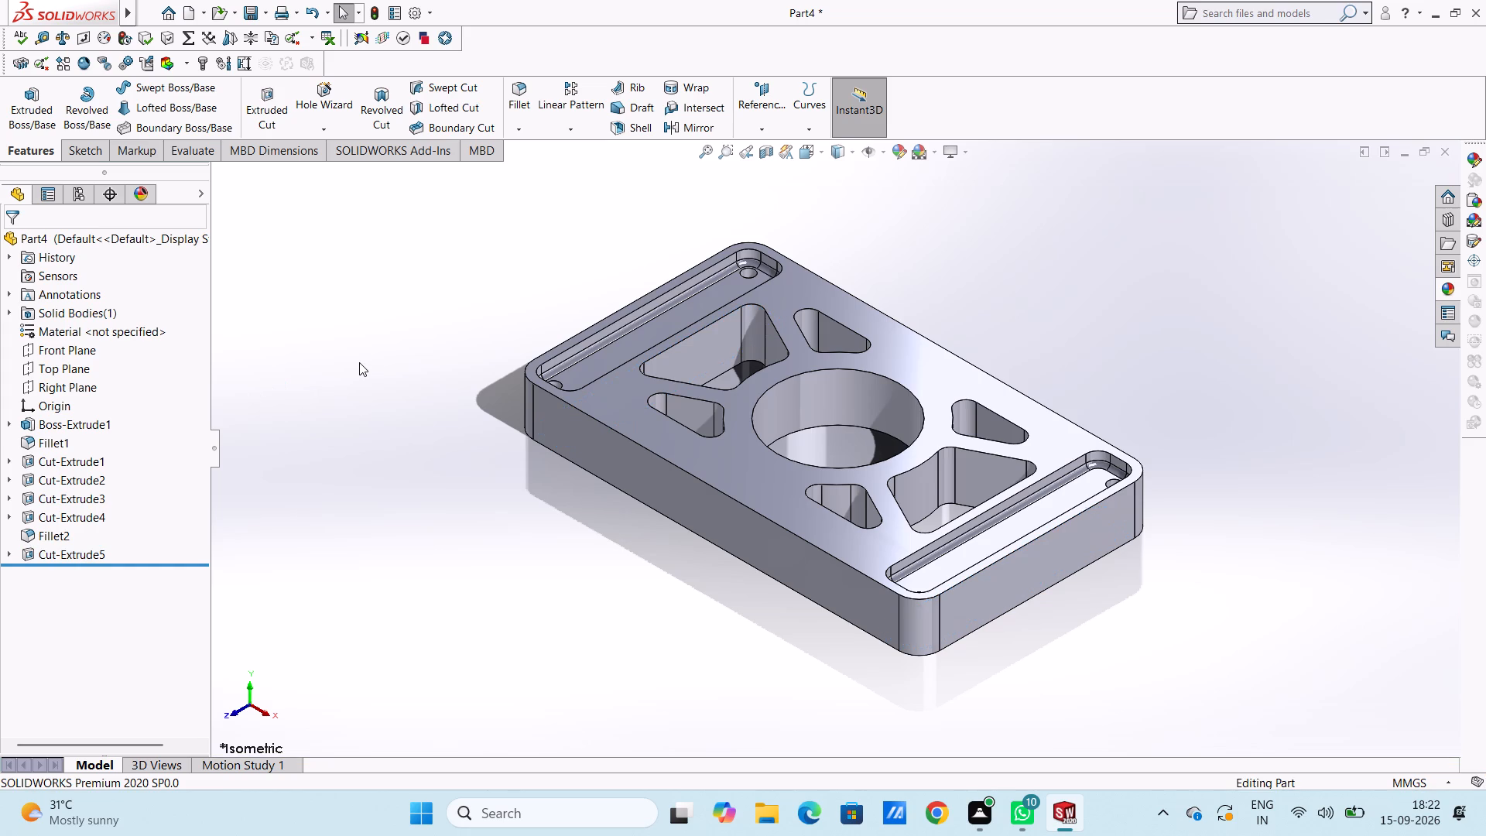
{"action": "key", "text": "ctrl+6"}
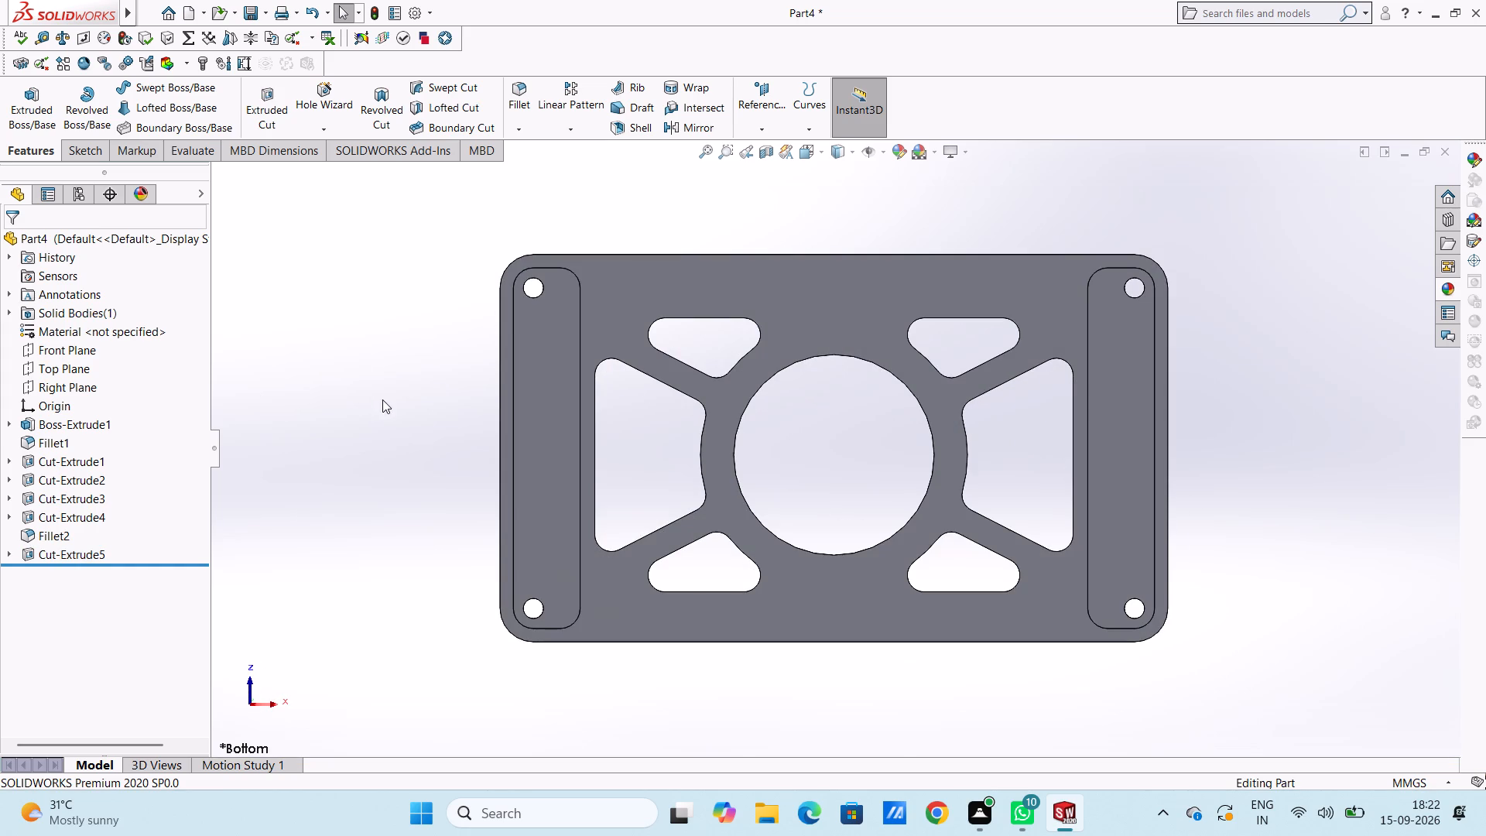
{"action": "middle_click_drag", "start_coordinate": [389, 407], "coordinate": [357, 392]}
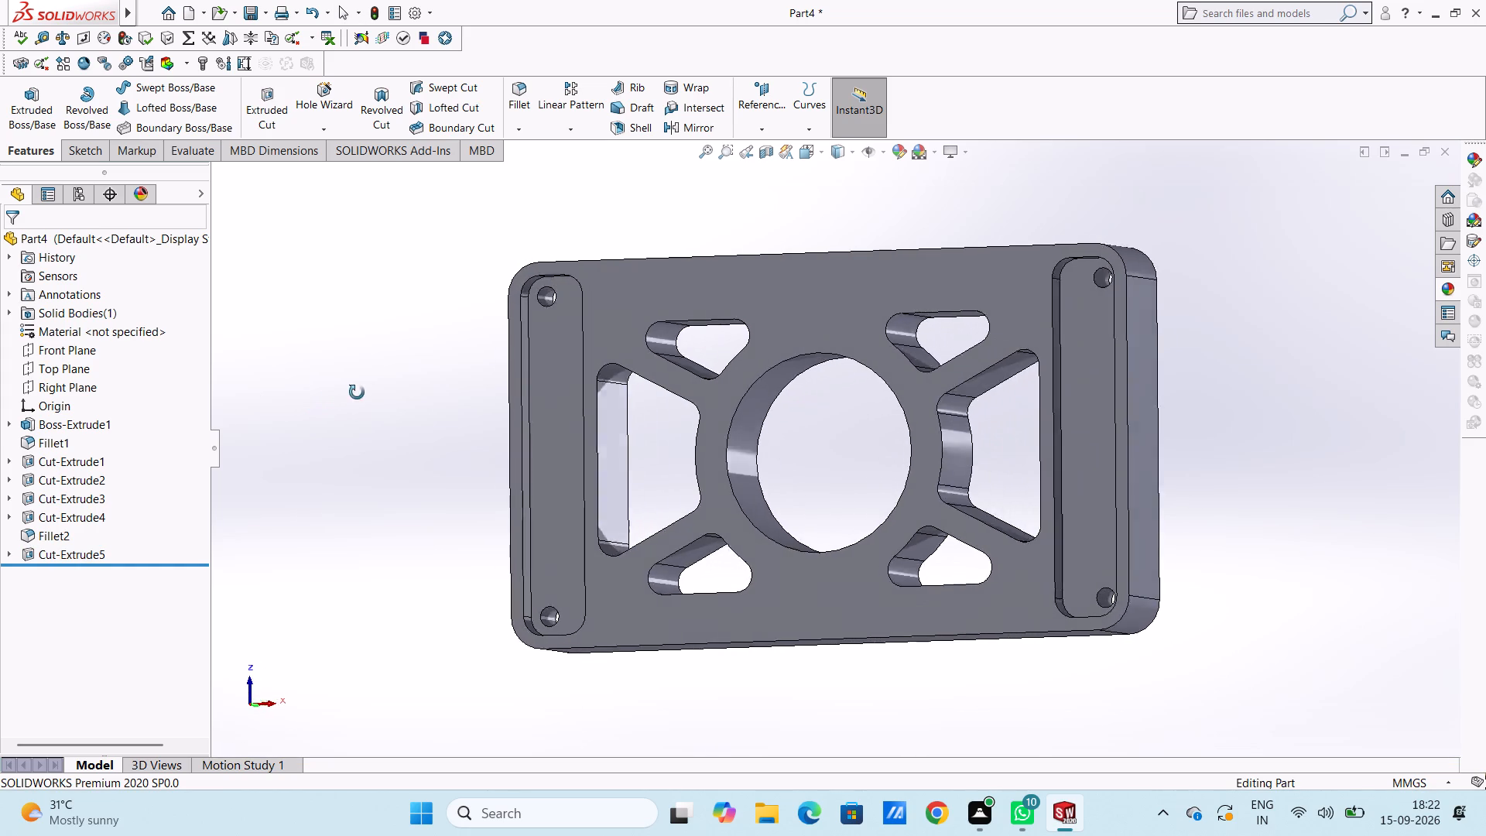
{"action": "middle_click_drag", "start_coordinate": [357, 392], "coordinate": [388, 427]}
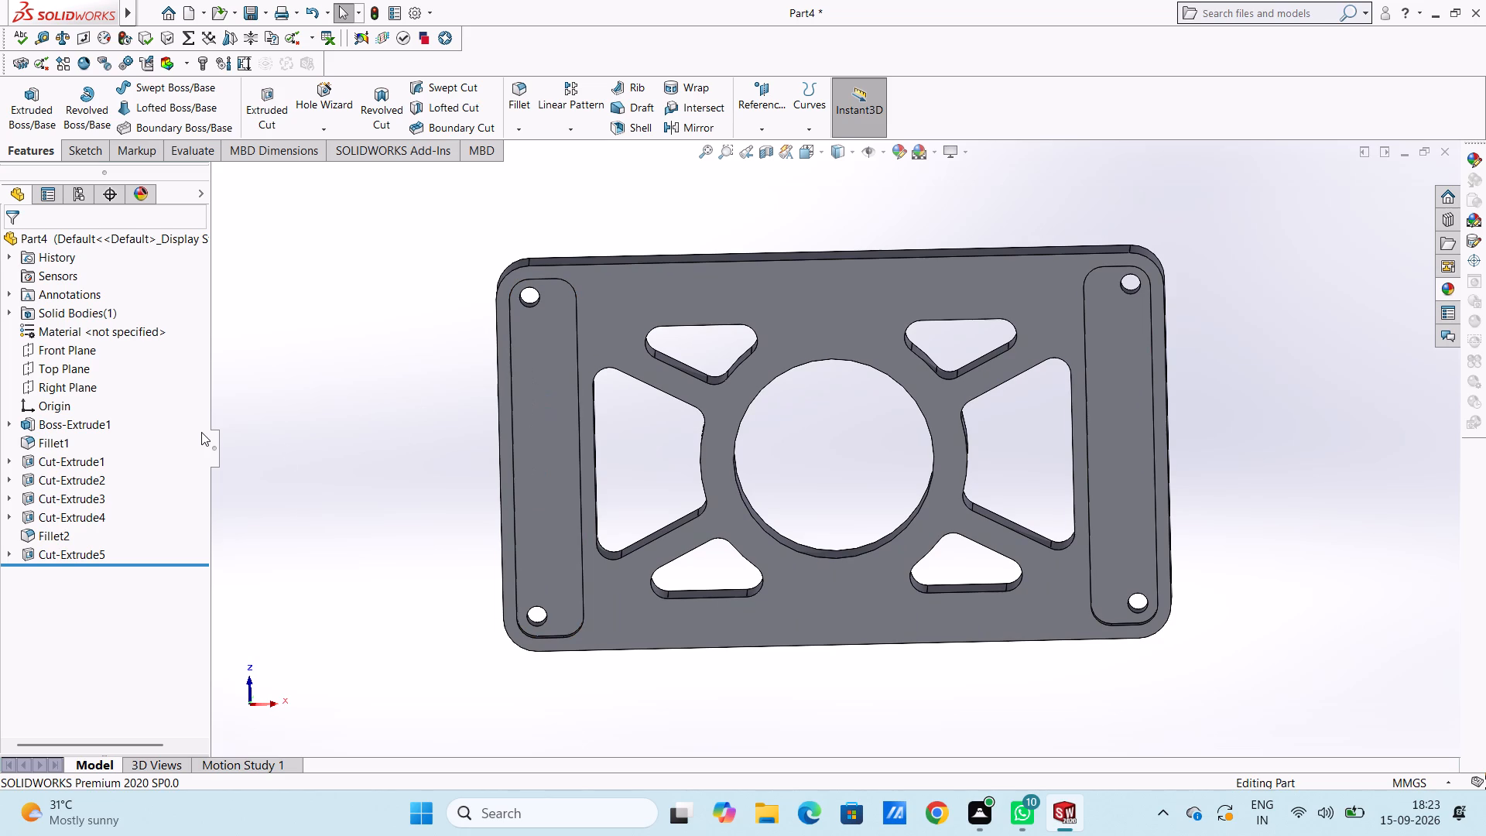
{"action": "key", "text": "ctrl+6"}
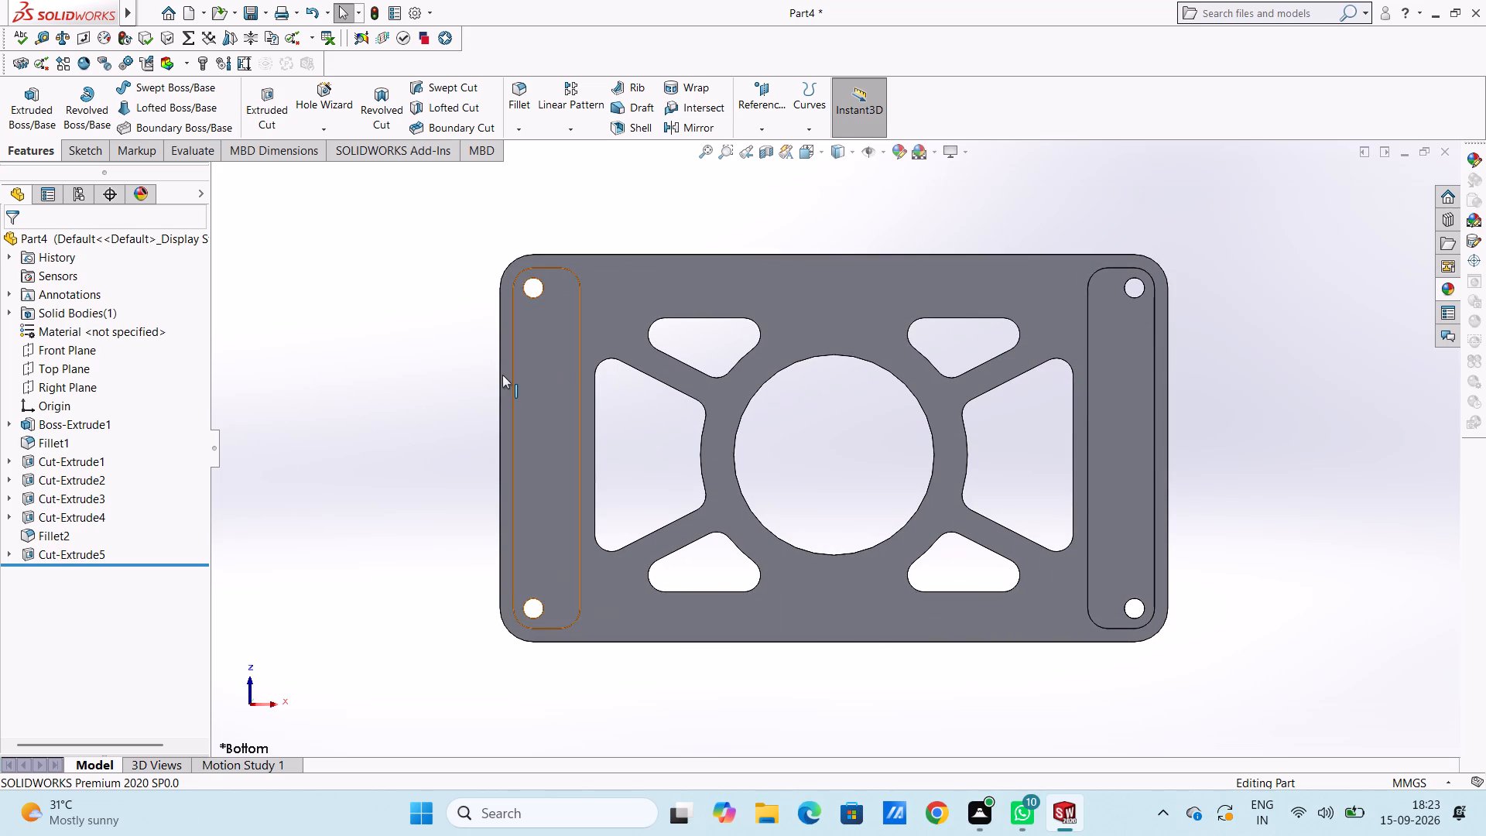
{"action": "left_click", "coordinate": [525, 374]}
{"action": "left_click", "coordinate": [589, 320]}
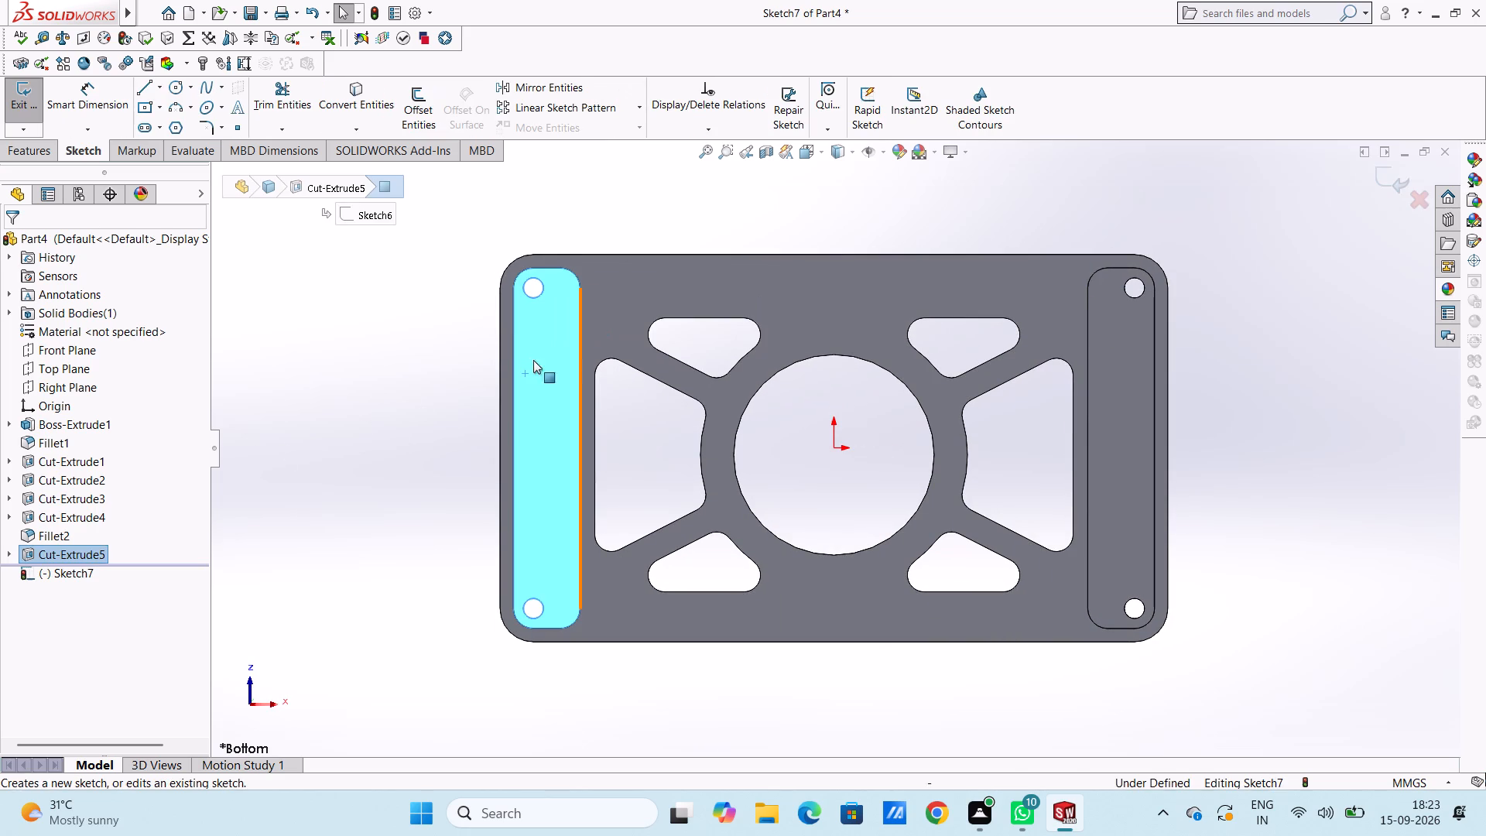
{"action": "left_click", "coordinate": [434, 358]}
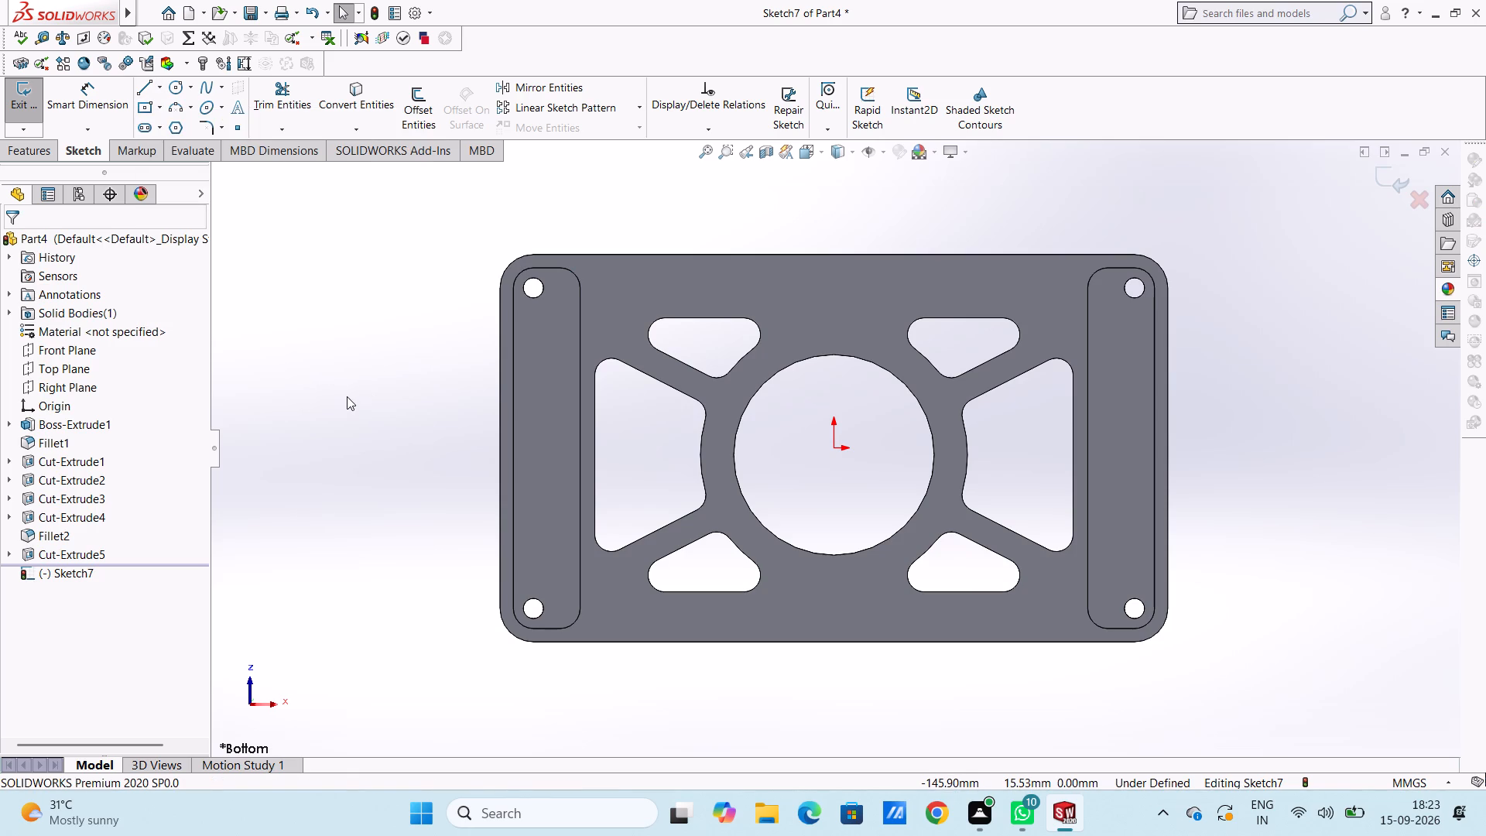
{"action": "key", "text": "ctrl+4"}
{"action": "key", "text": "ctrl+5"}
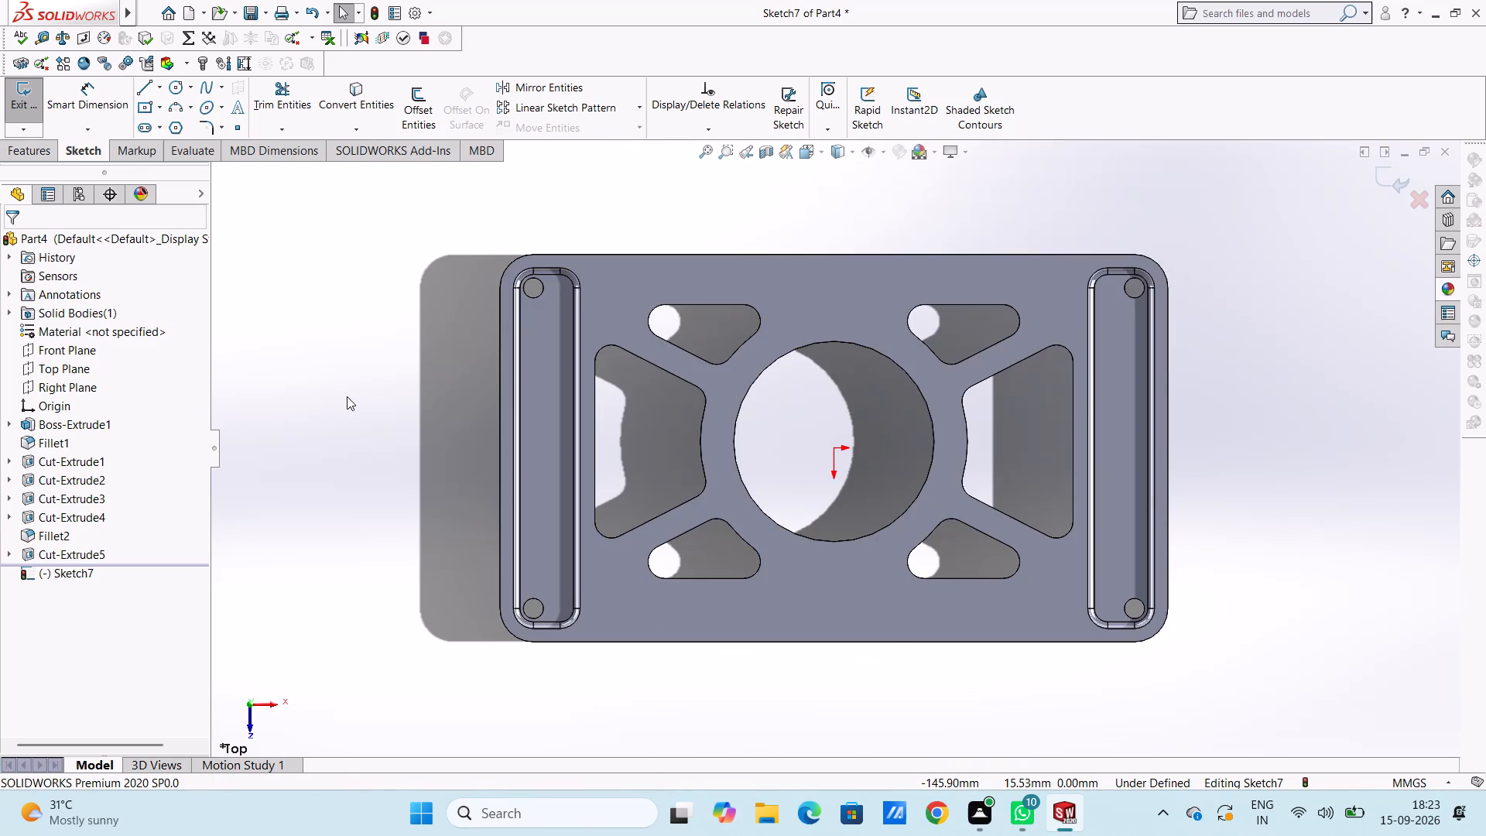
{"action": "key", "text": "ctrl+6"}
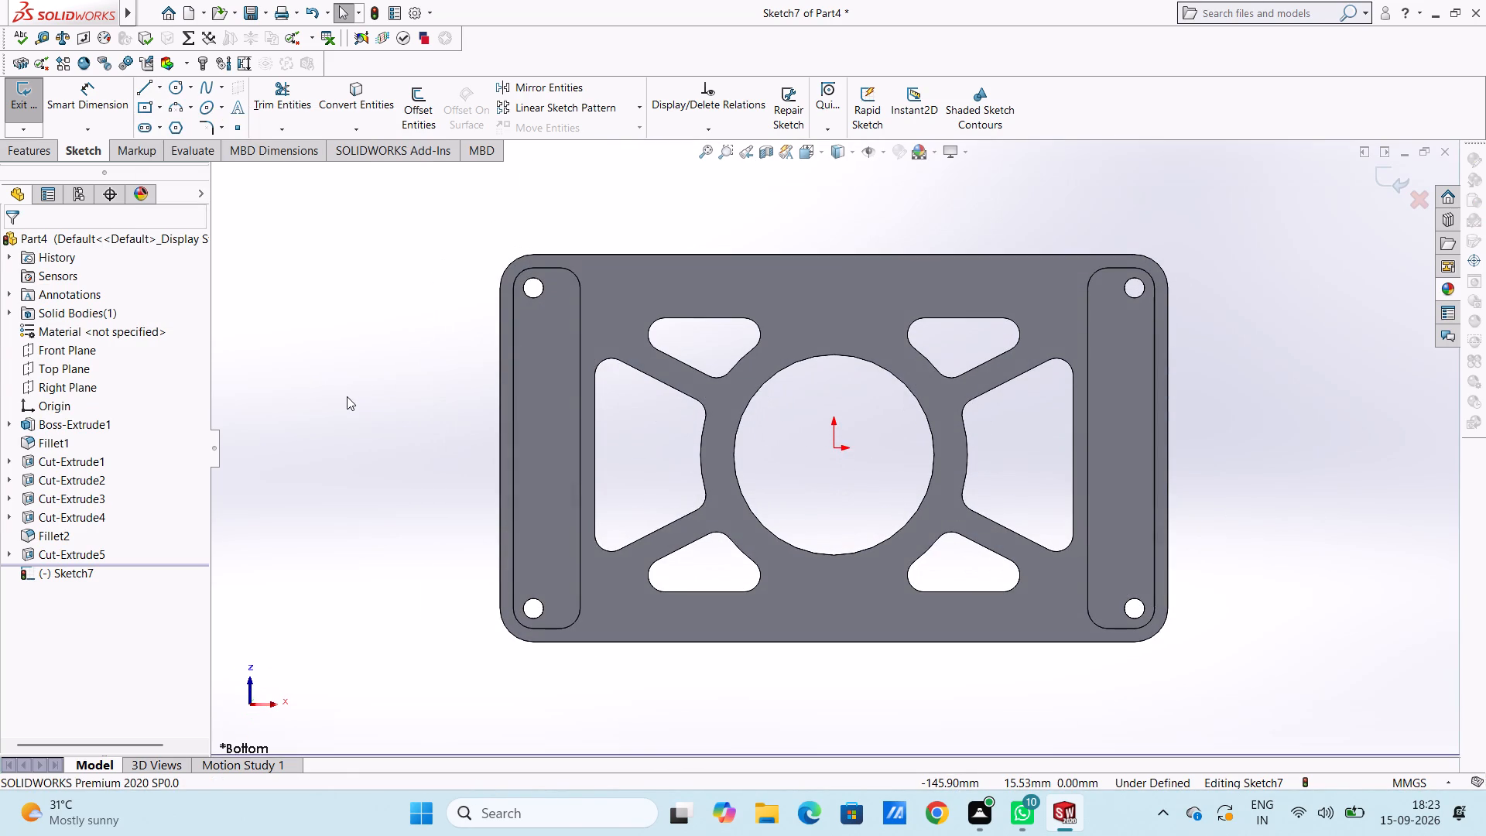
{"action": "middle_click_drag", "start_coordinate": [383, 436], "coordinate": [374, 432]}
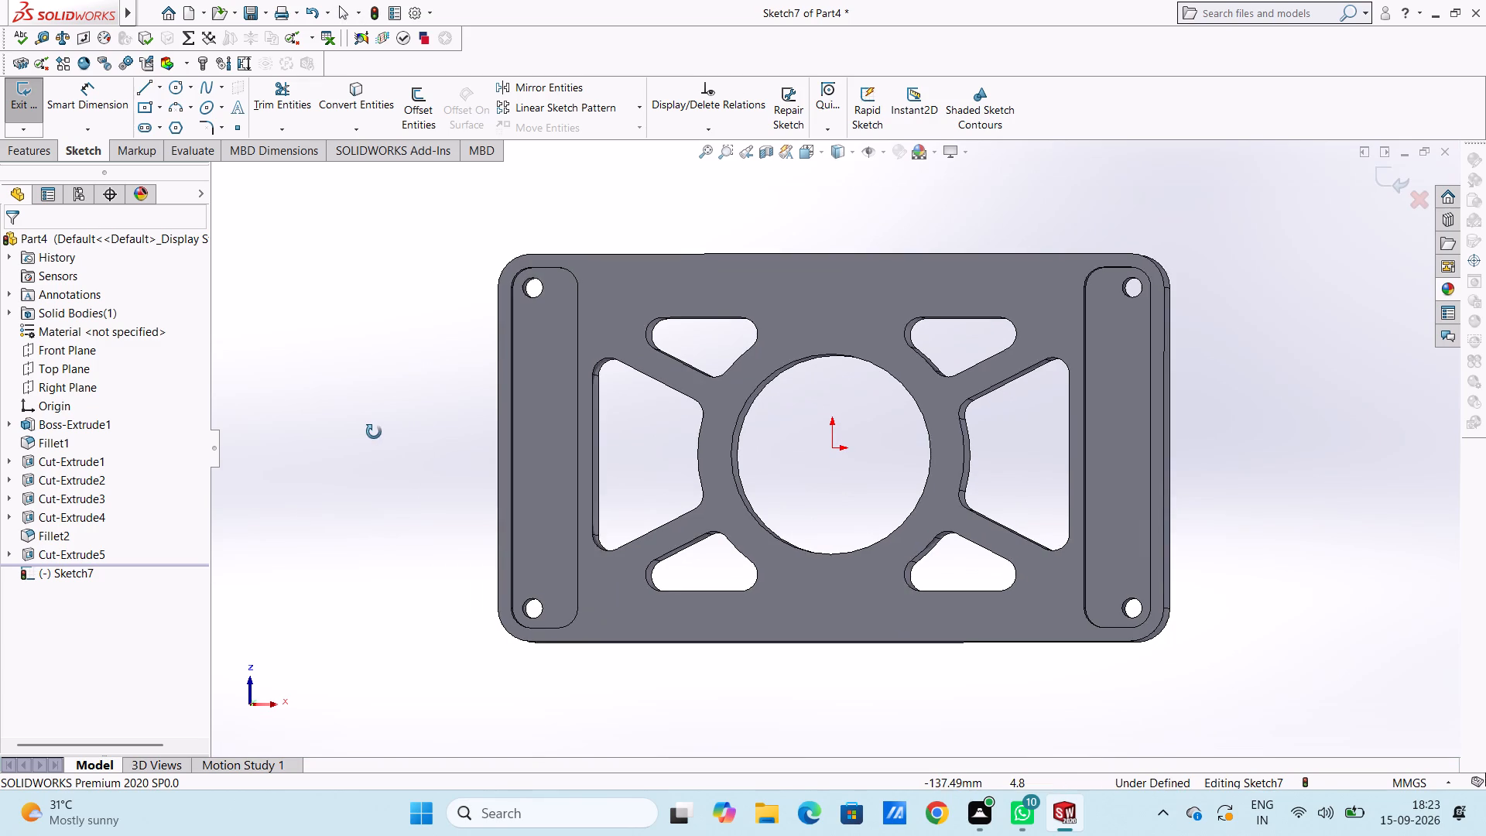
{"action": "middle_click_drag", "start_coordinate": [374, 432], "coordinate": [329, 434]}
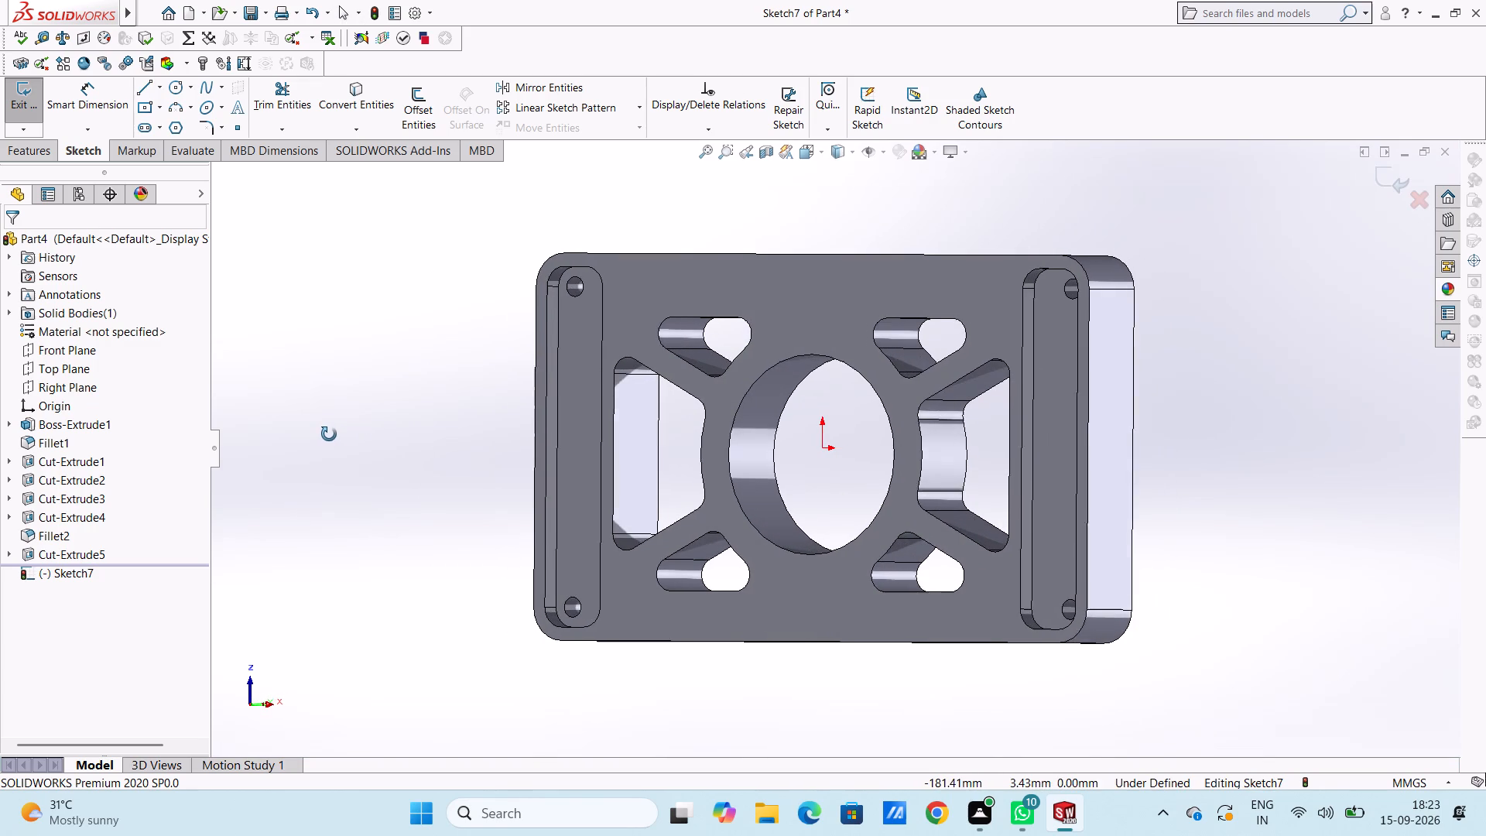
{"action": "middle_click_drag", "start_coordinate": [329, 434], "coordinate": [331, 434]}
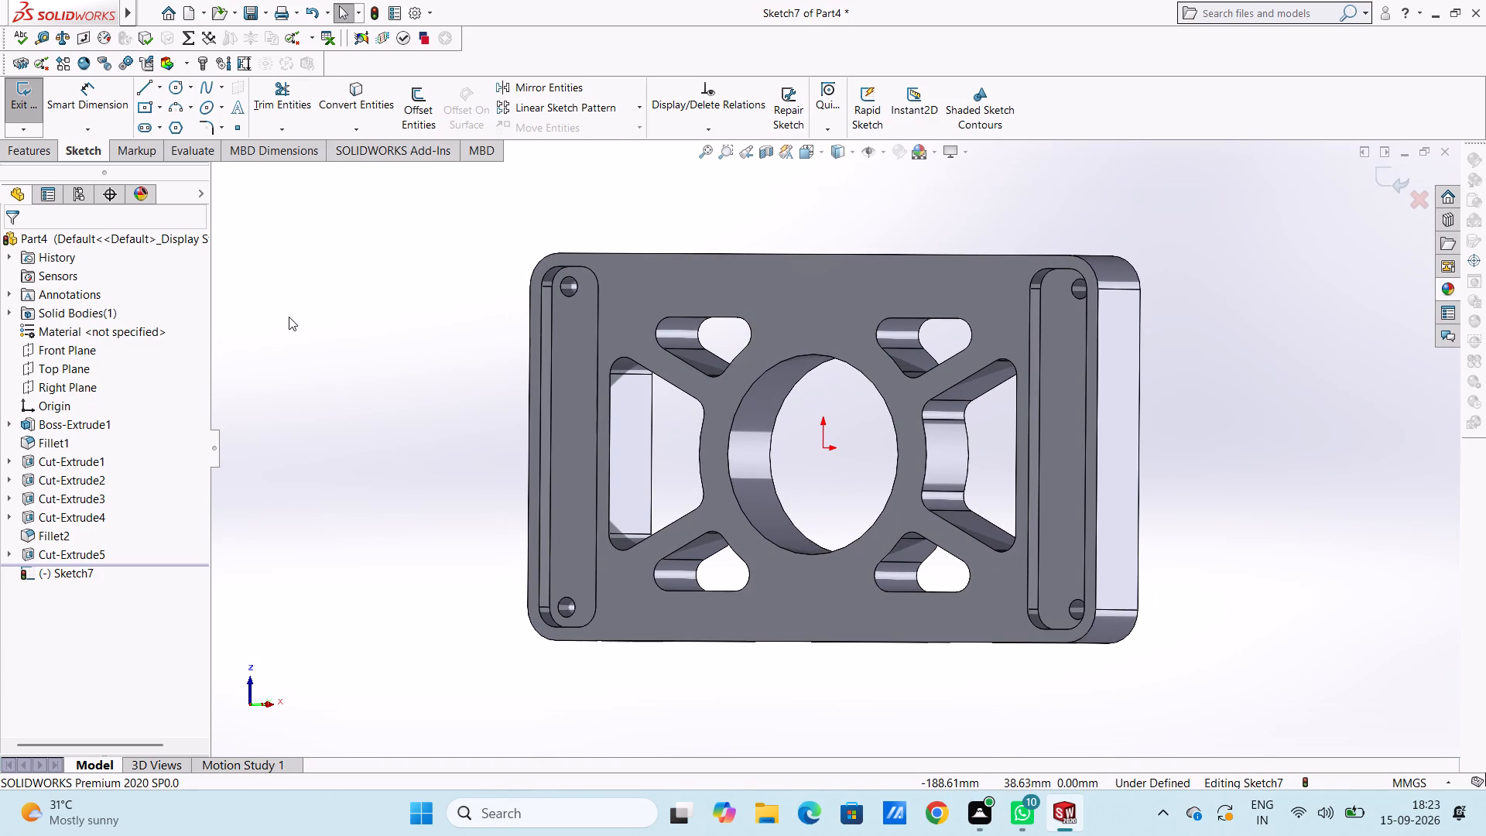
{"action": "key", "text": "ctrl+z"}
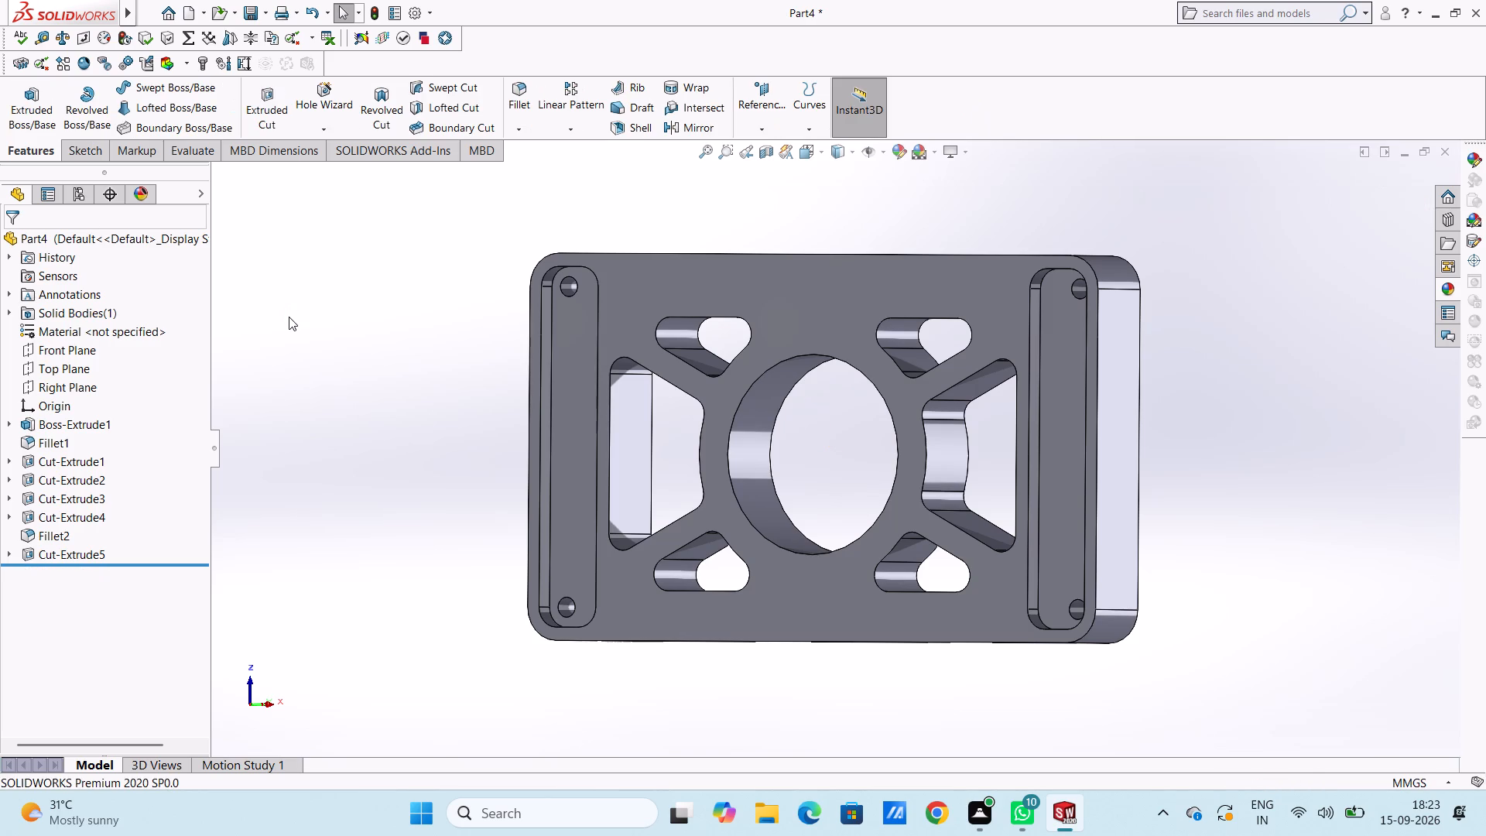
Add separate 2 mm radius fillets around the floor edges of the left and right underside pockets.
{"action": "left_click", "coordinate": [524, 102]}
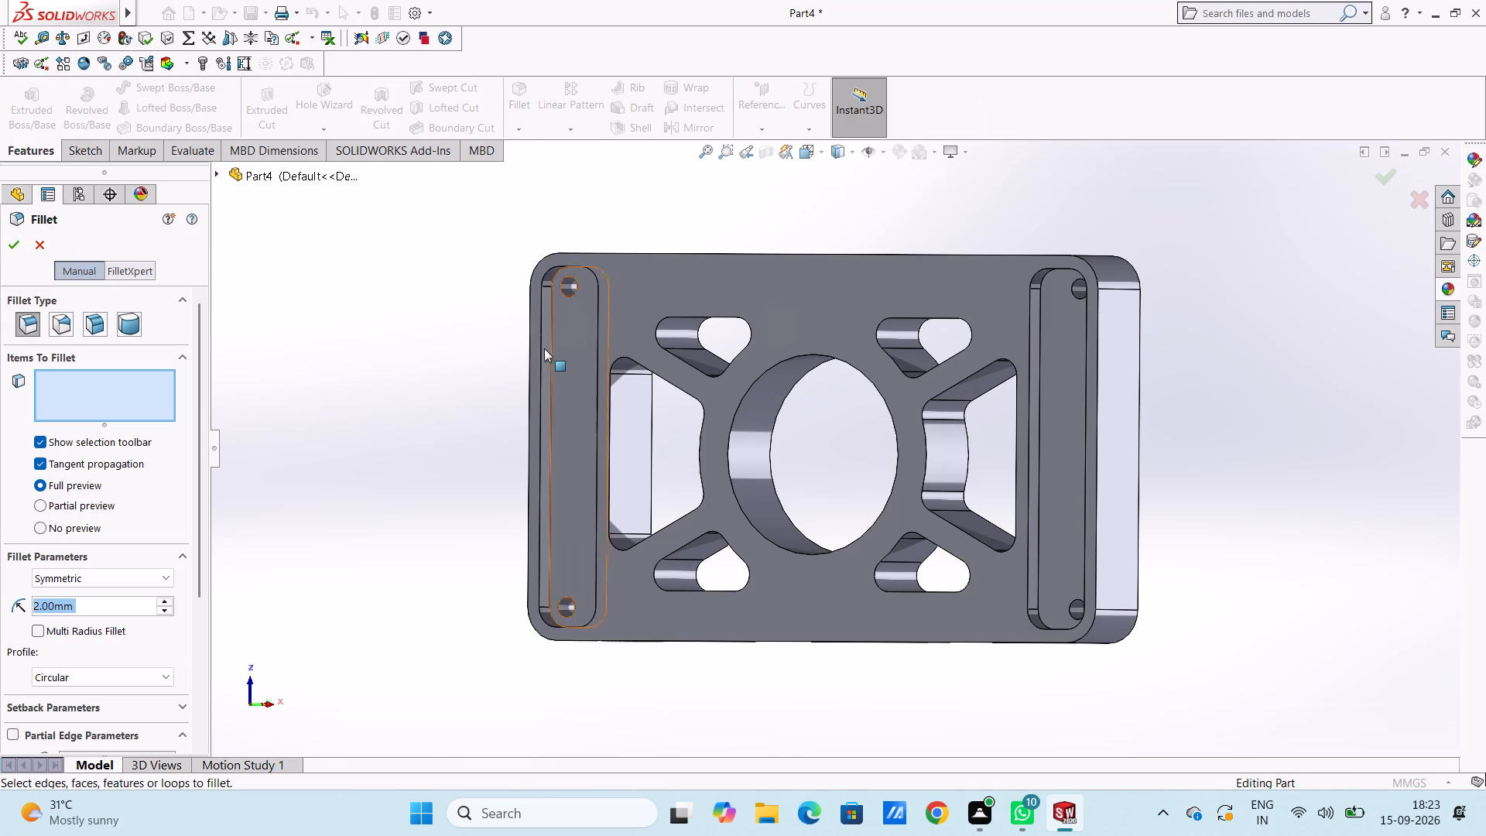
{"action": "left_click", "coordinate": [553, 354]}
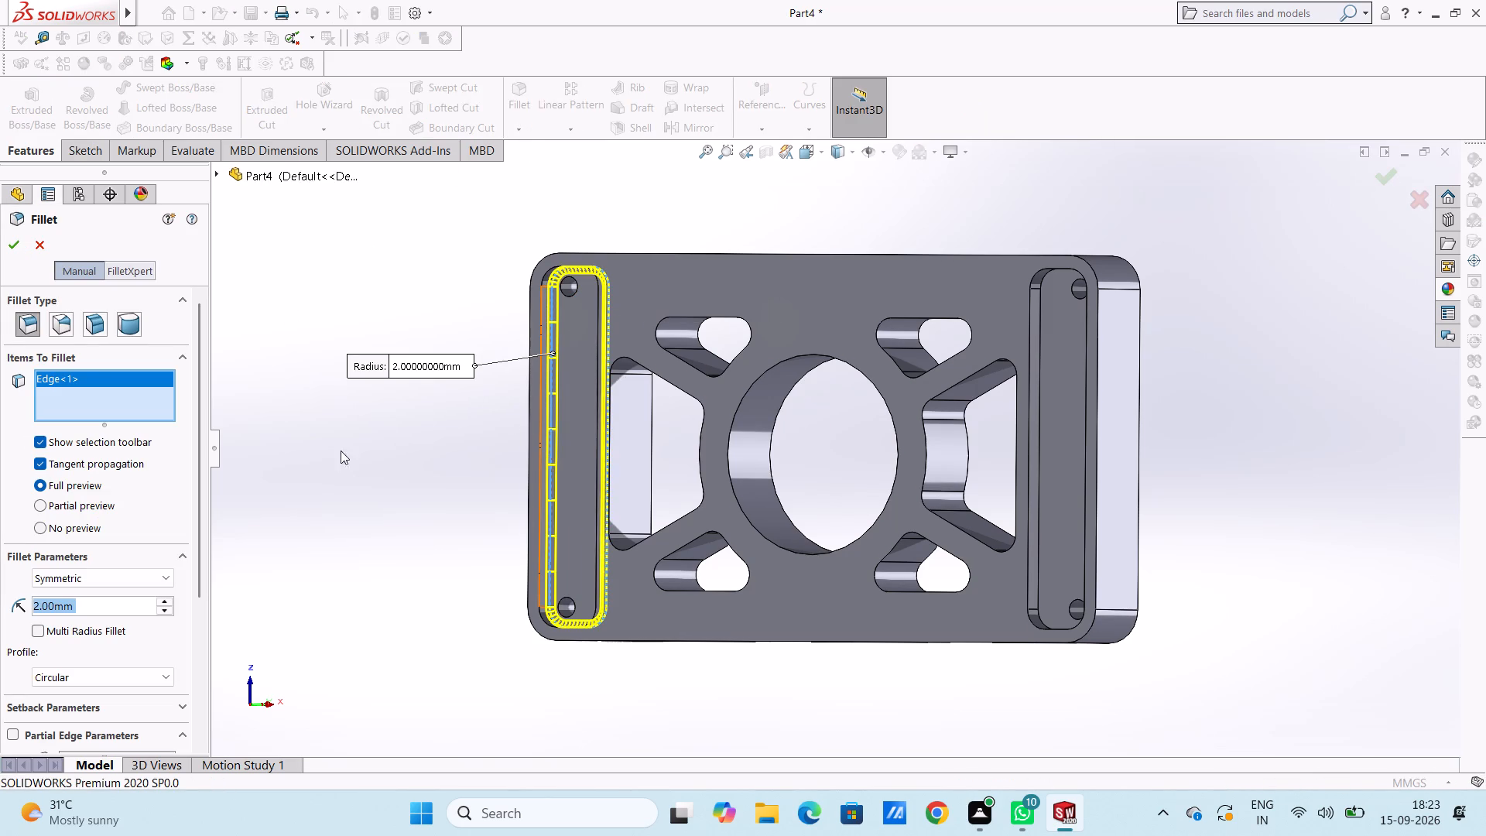
{"action": "left_click", "coordinate": [12, 251]}
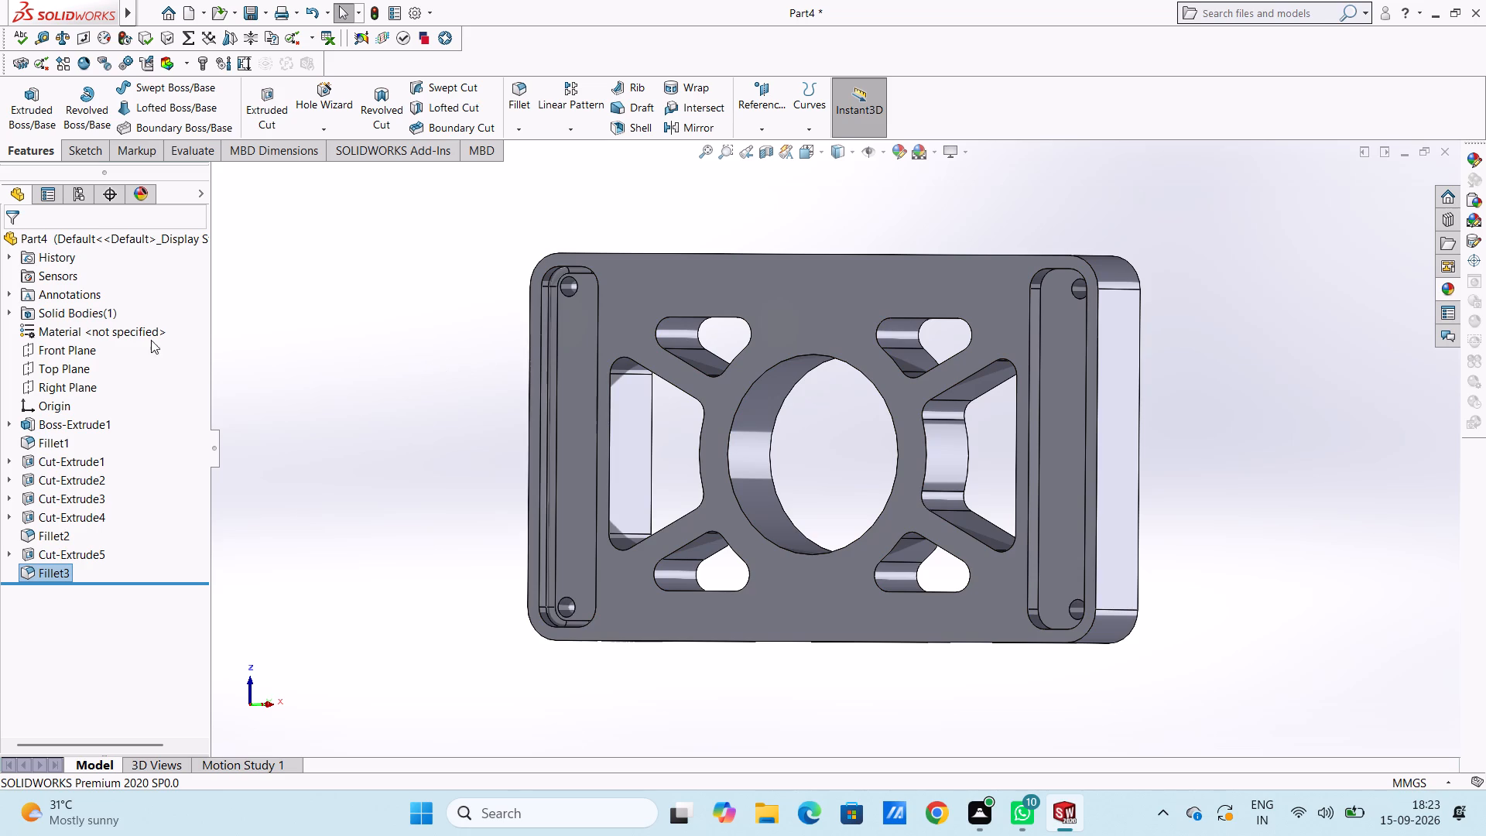
{"action": "left_click", "coordinate": [520, 105]}
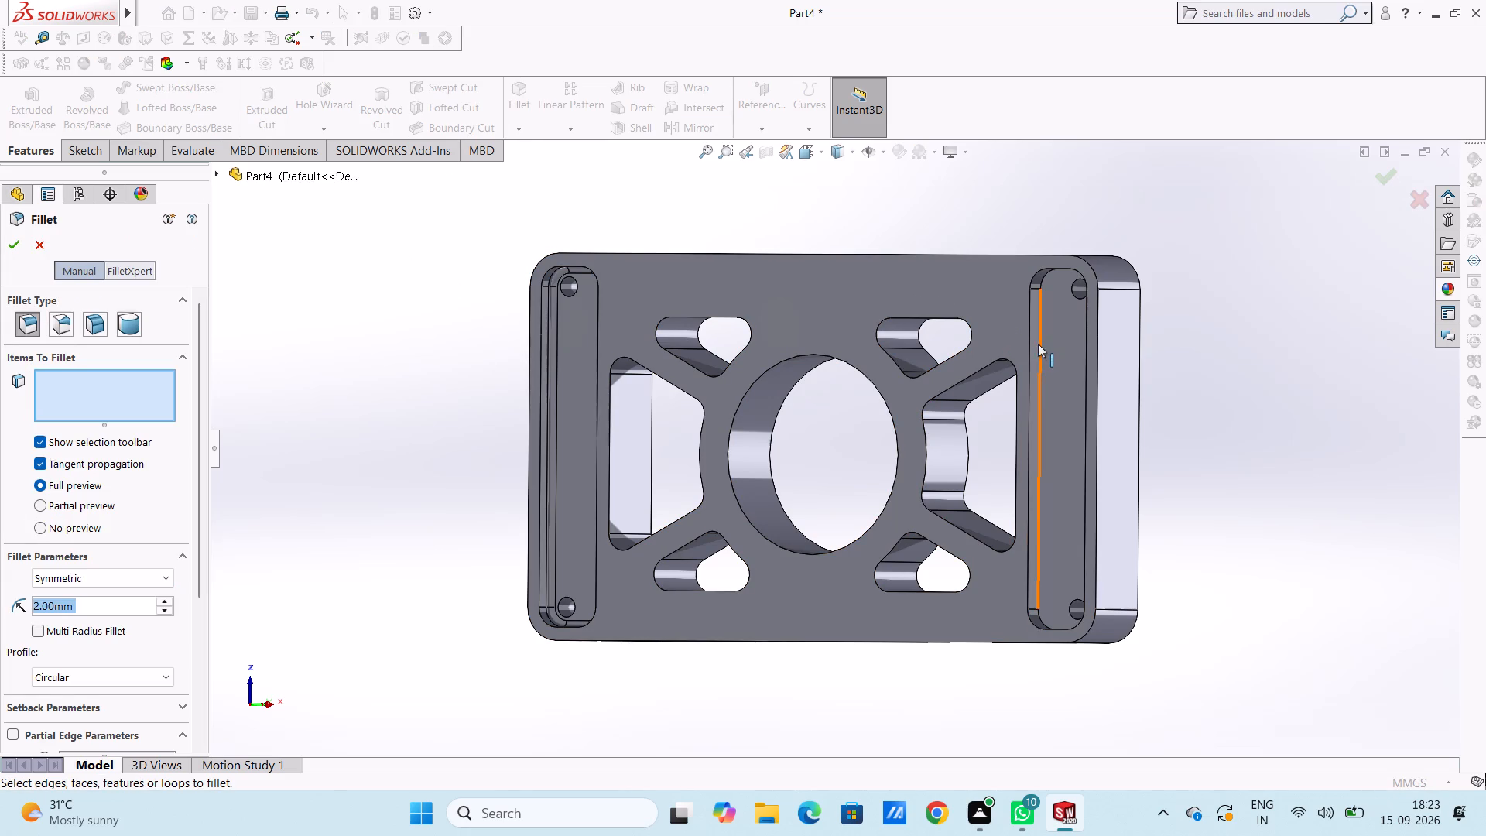
{"action": "left_click", "coordinate": [1042, 348]}
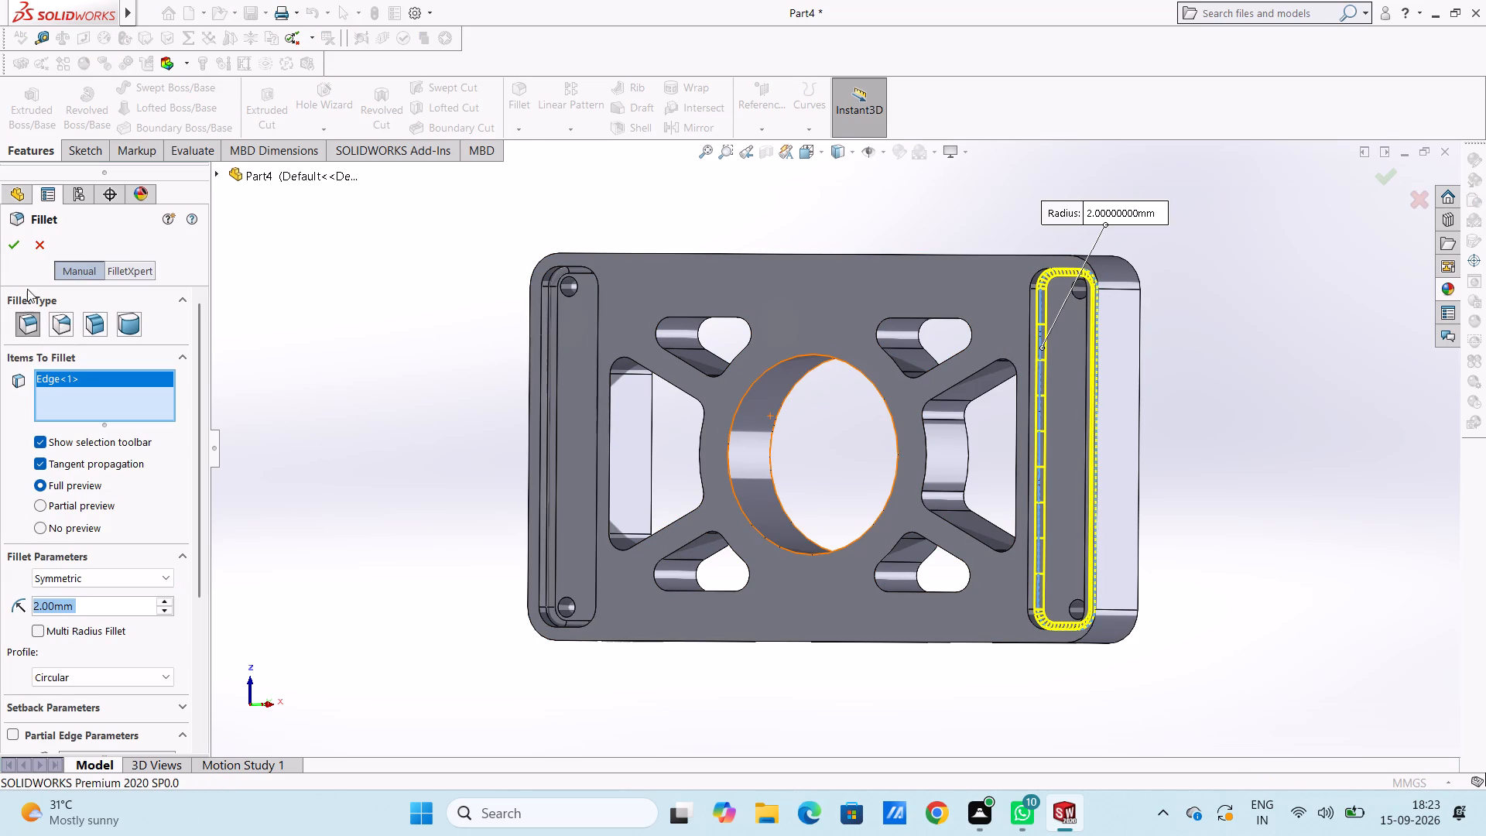
{"action": "left_click", "coordinate": [12, 242]}
{"action": "left_click", "coordinate": [365, 337]}
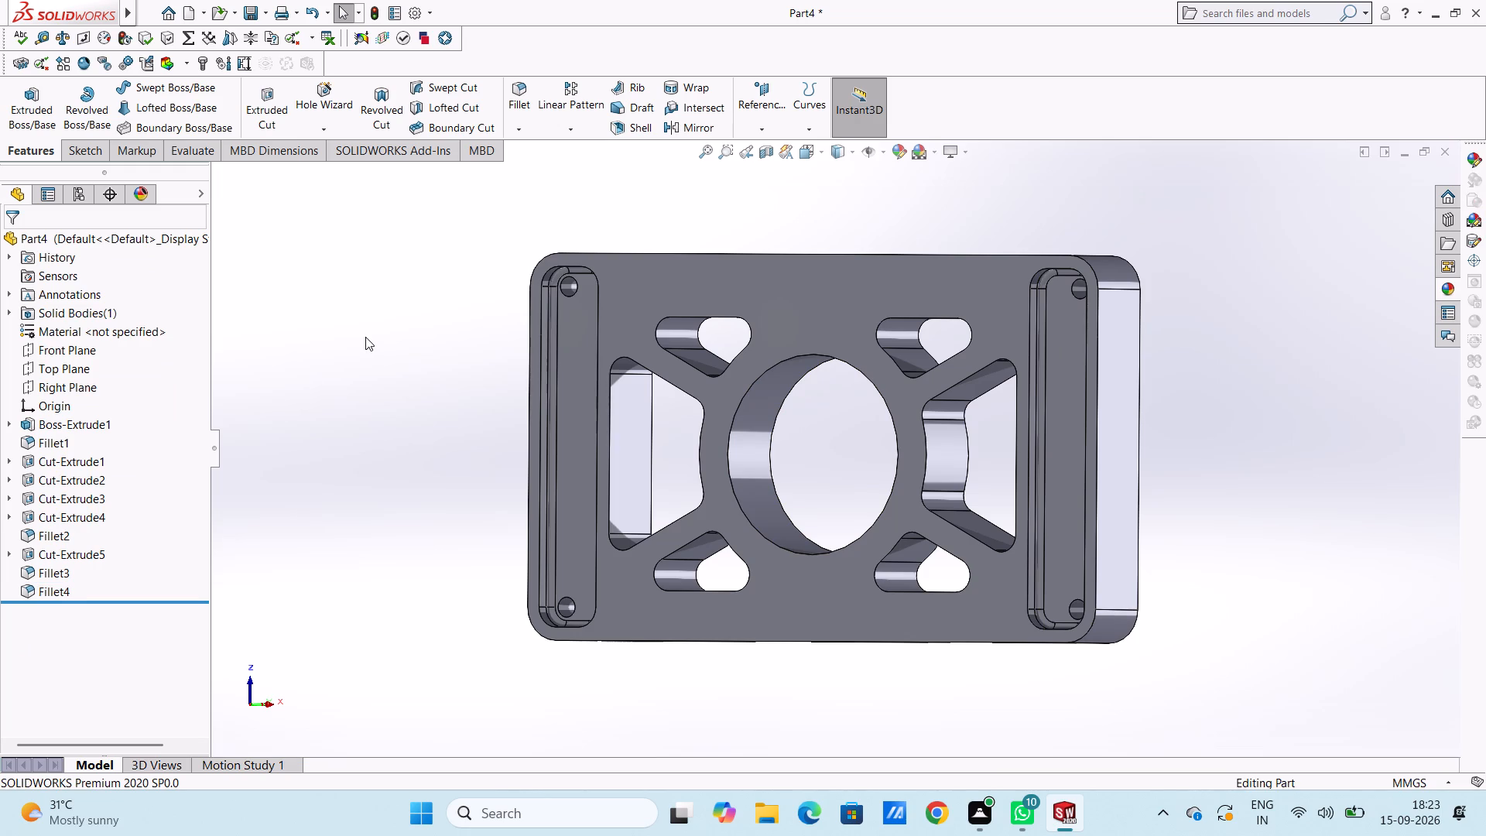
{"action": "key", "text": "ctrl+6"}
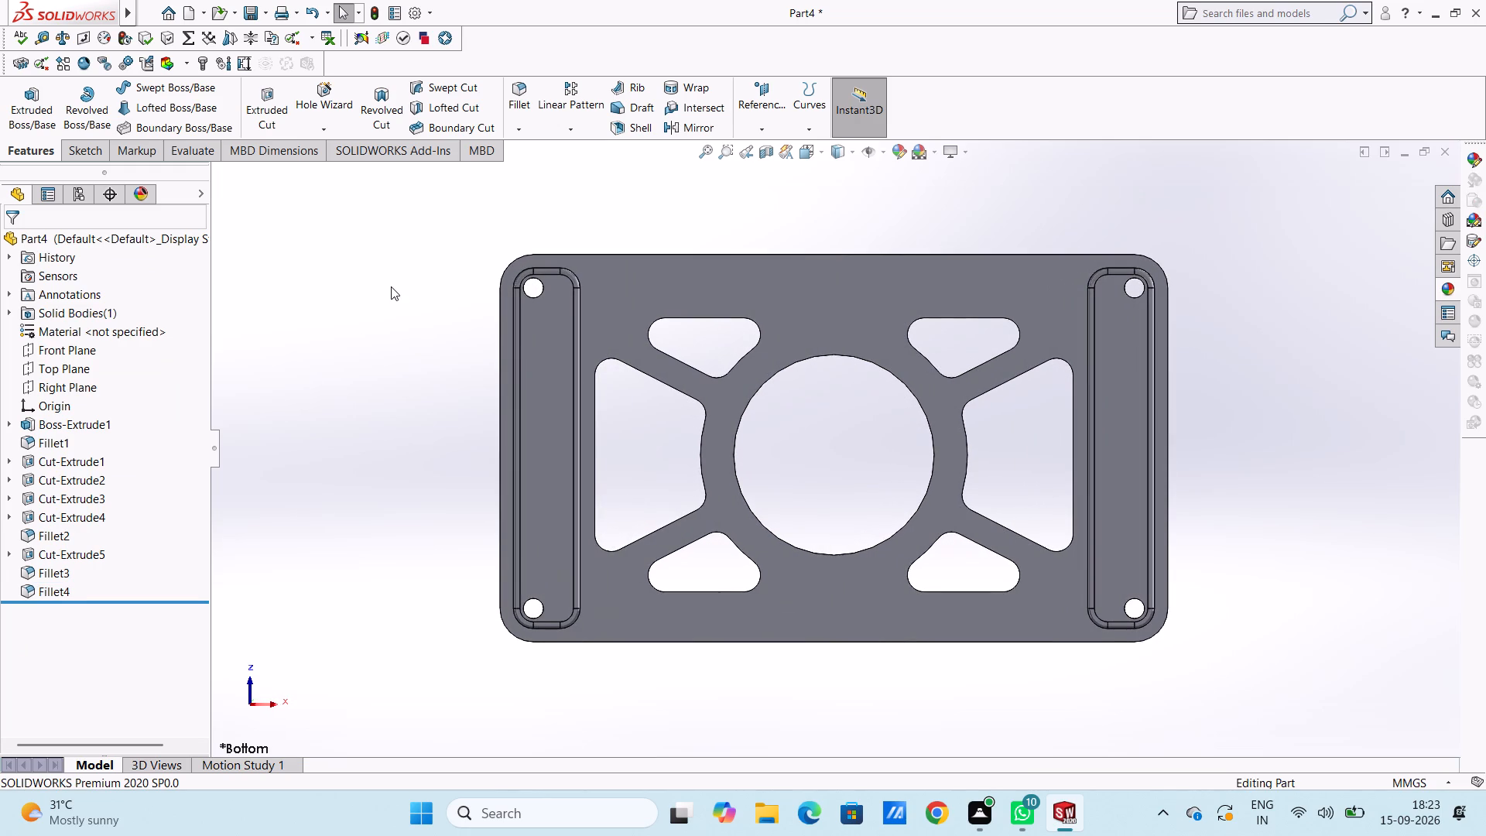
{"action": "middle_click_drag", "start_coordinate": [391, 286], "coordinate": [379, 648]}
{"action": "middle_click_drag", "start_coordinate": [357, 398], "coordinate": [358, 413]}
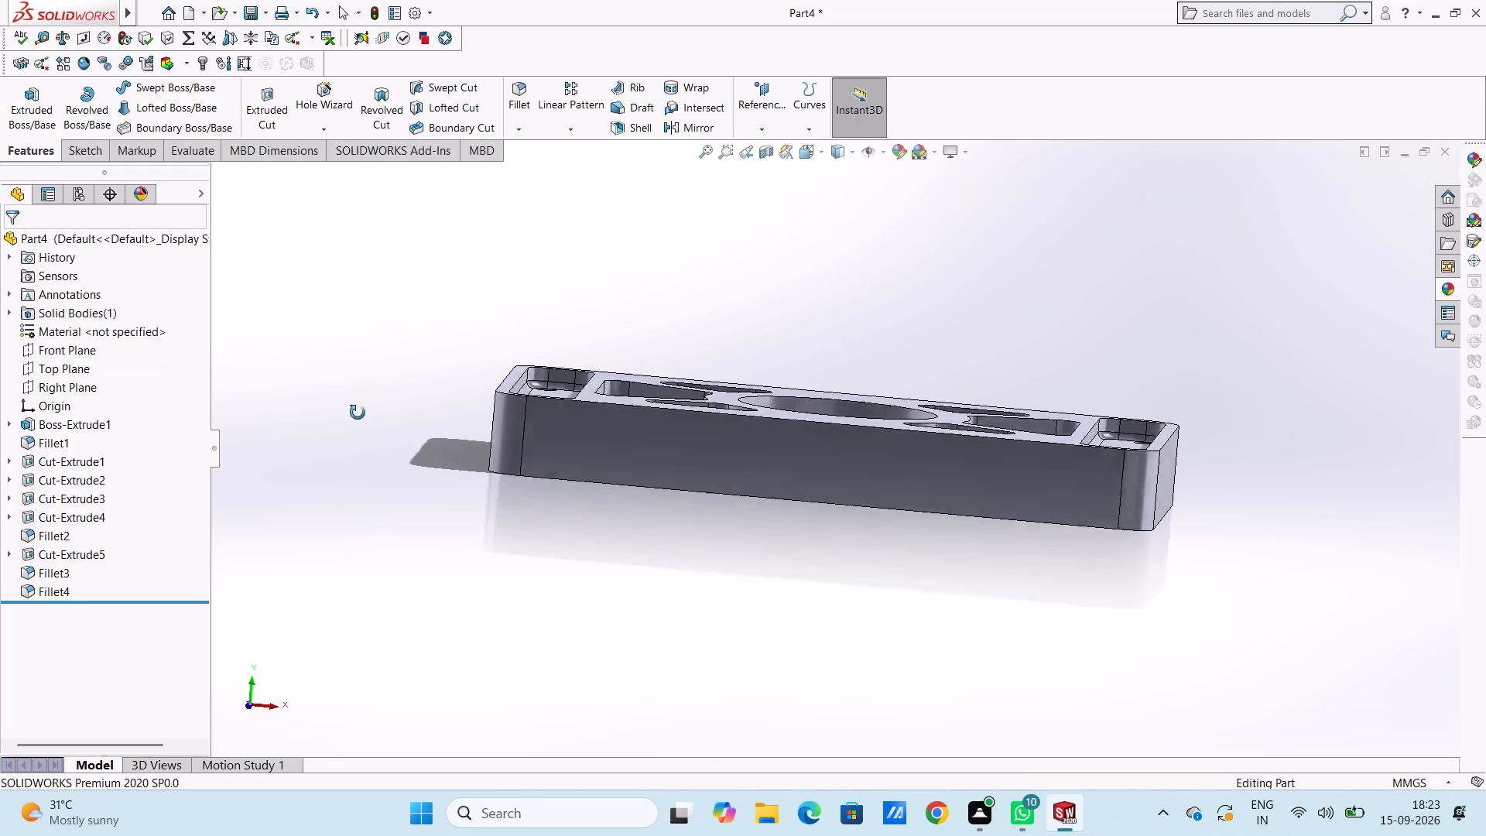
Inspect the finished base from the top, bottom and sides, checking the end pockets, fillets, corner holes and cut-outs.
{"action": "middle_click_drag", "start_coordinate": [358, 413], "coordinate": [343, 707]}
{"action": "scroll", "coordinate": [363, 396], "scroll_direction": "down", "scroll_amount": 1}
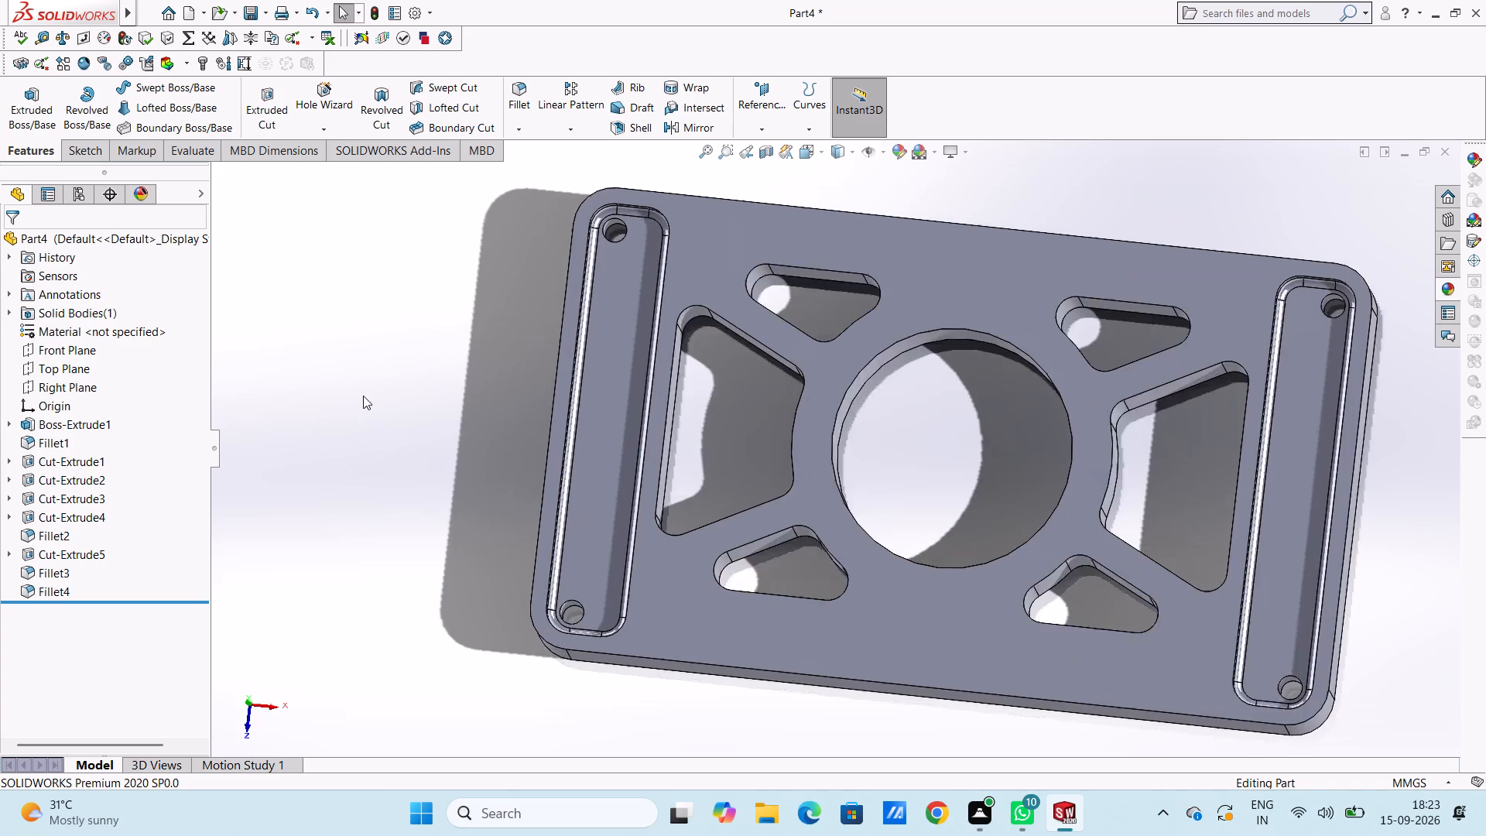
{"action": "middle_click_drag", "start_coordinate": [363, 396], "coordinate": [358, 466]}
{"action": "scroll", "coordinate": [358, 466], "scroll_direction": "up", "scroll_amount": 2}
{"action": "scroll", "coordinate": [358, 466], "scroll_direction": "down", "scroll_amount": 2}
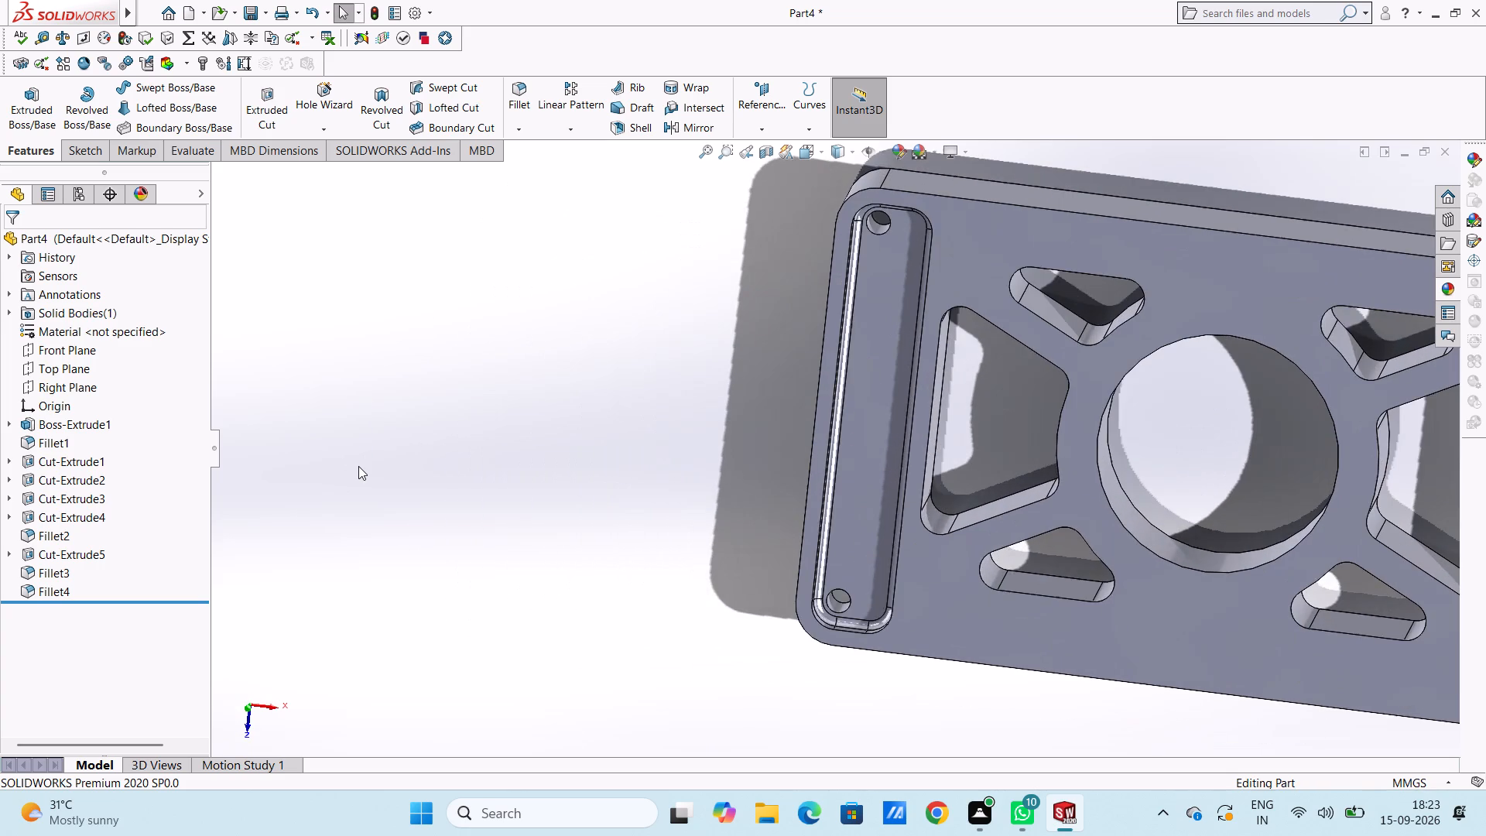
{"action": "scroll", "coordinate": [358, 465], "scroll_direction": "up", "scroll_amount": 3}
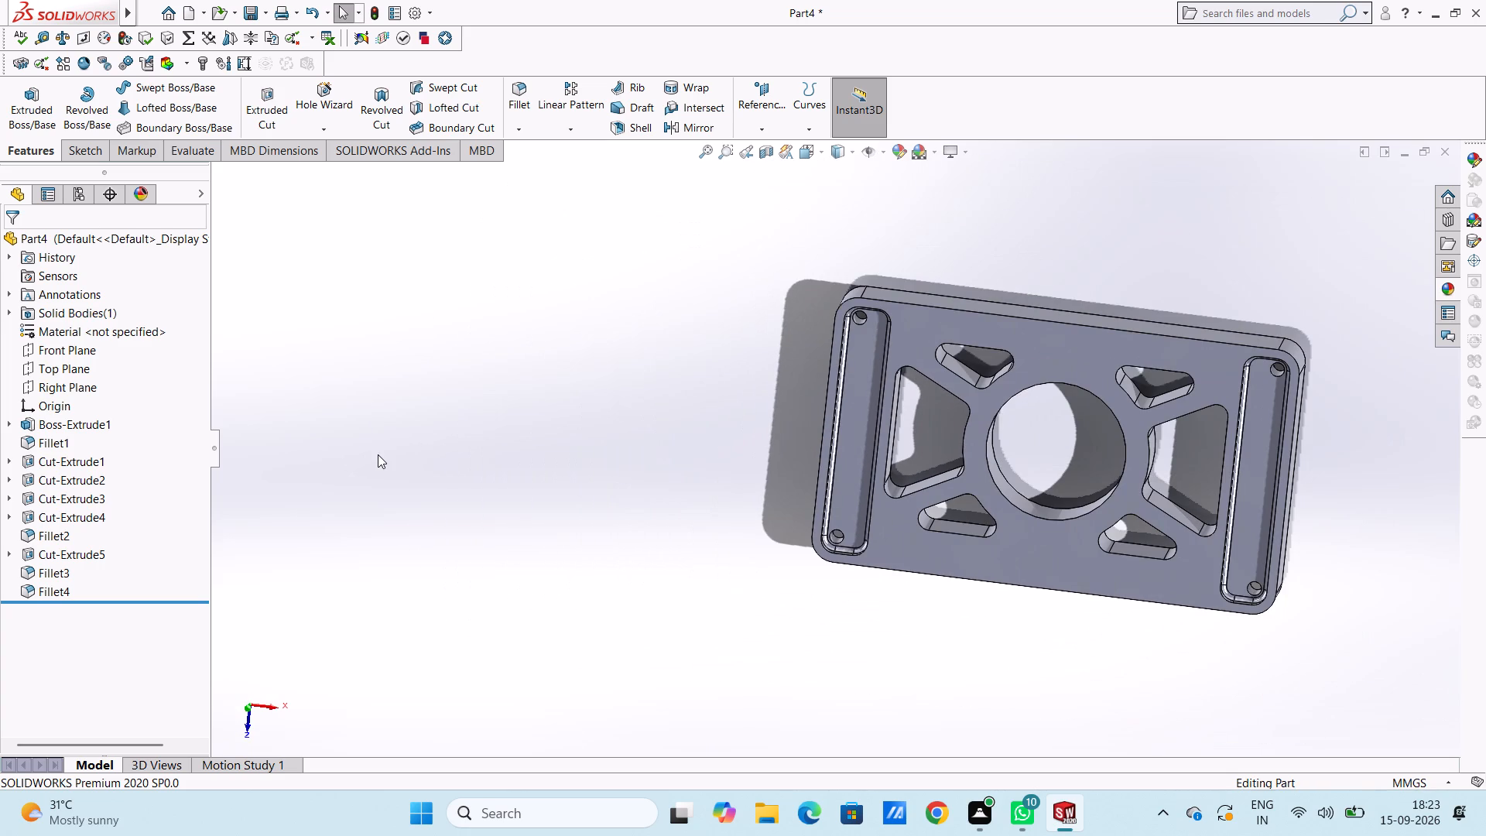
{"action": "key", "text": "ctrl+6"}
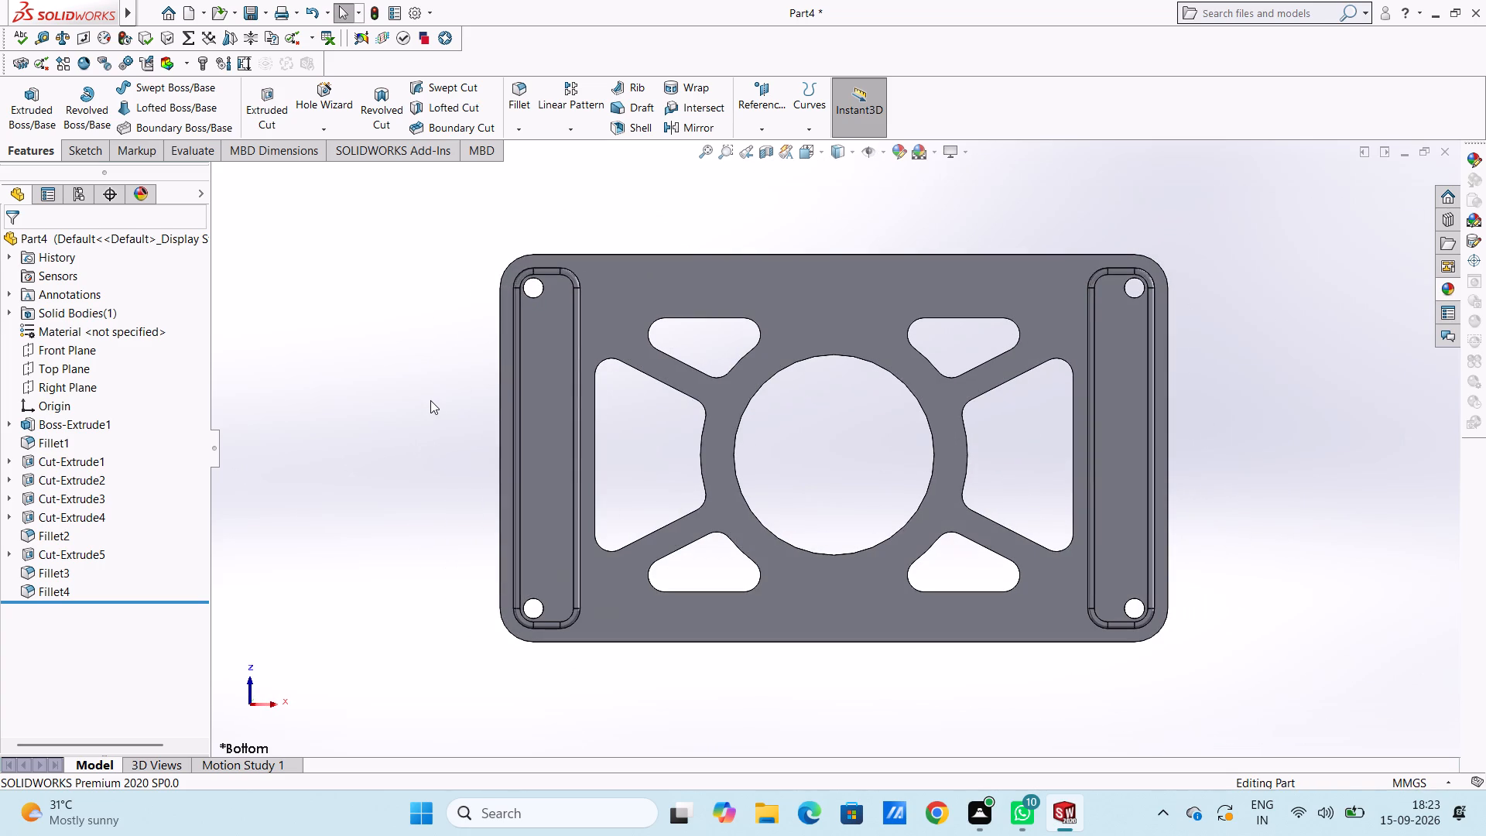
{"action": "key", "text": "ctrl+5"}
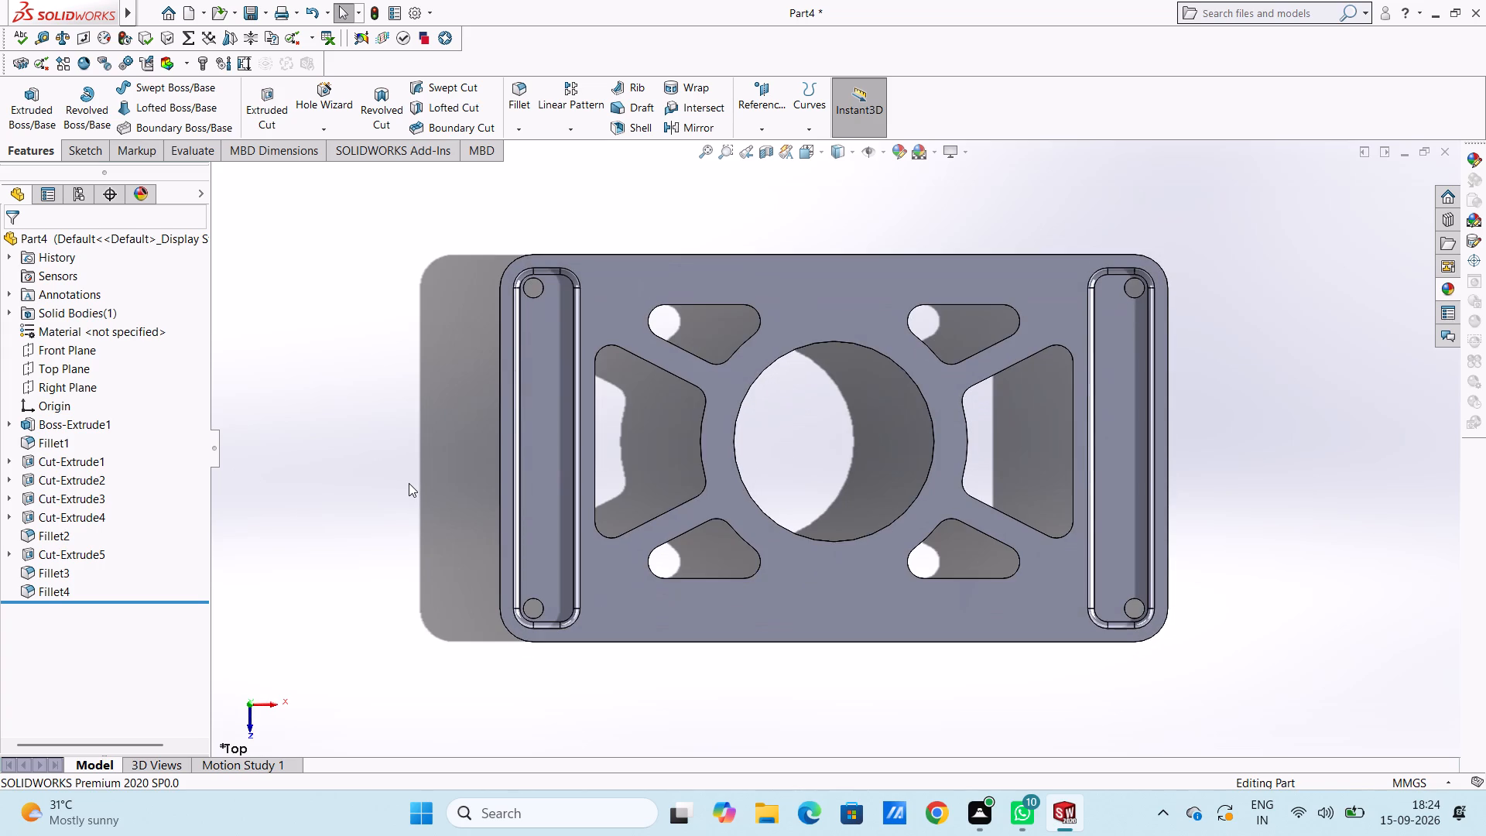
{"action": "middle_click_drag", "start_coordinate": [408, 483], "coordinate": [351, 490]}
{"action": "middle_click_drag", "start_coordinate": [375, 477], "coordinate": [433, 457]}
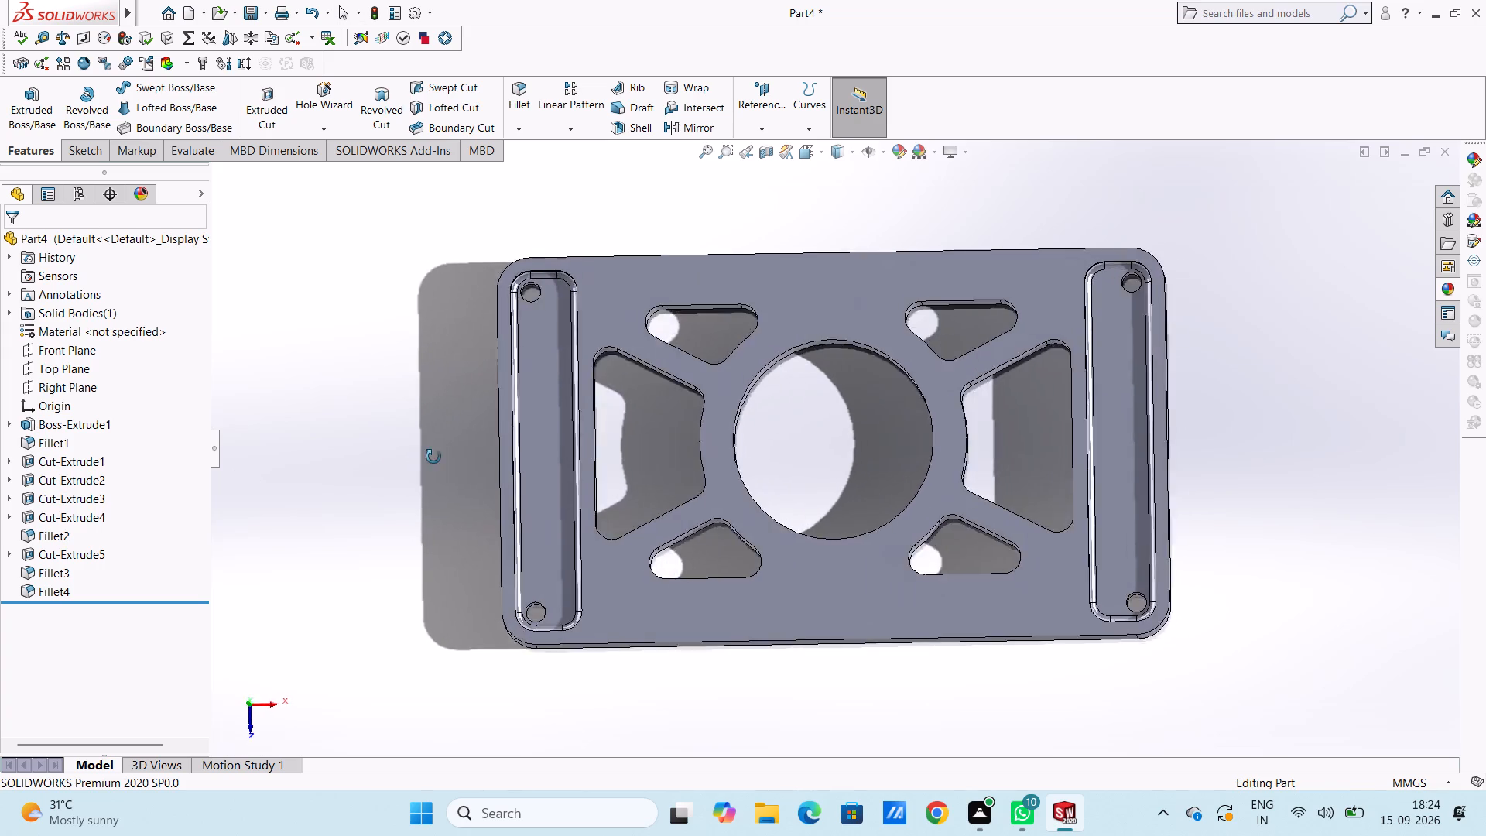
{"action": "middle_click_drag", "start_coordinate": [433, 457], "coordinate": [704, 427]}
{"action": "middle_click_drag", "start_coordinate": [693, 427], "coordinate": [539, 430]}
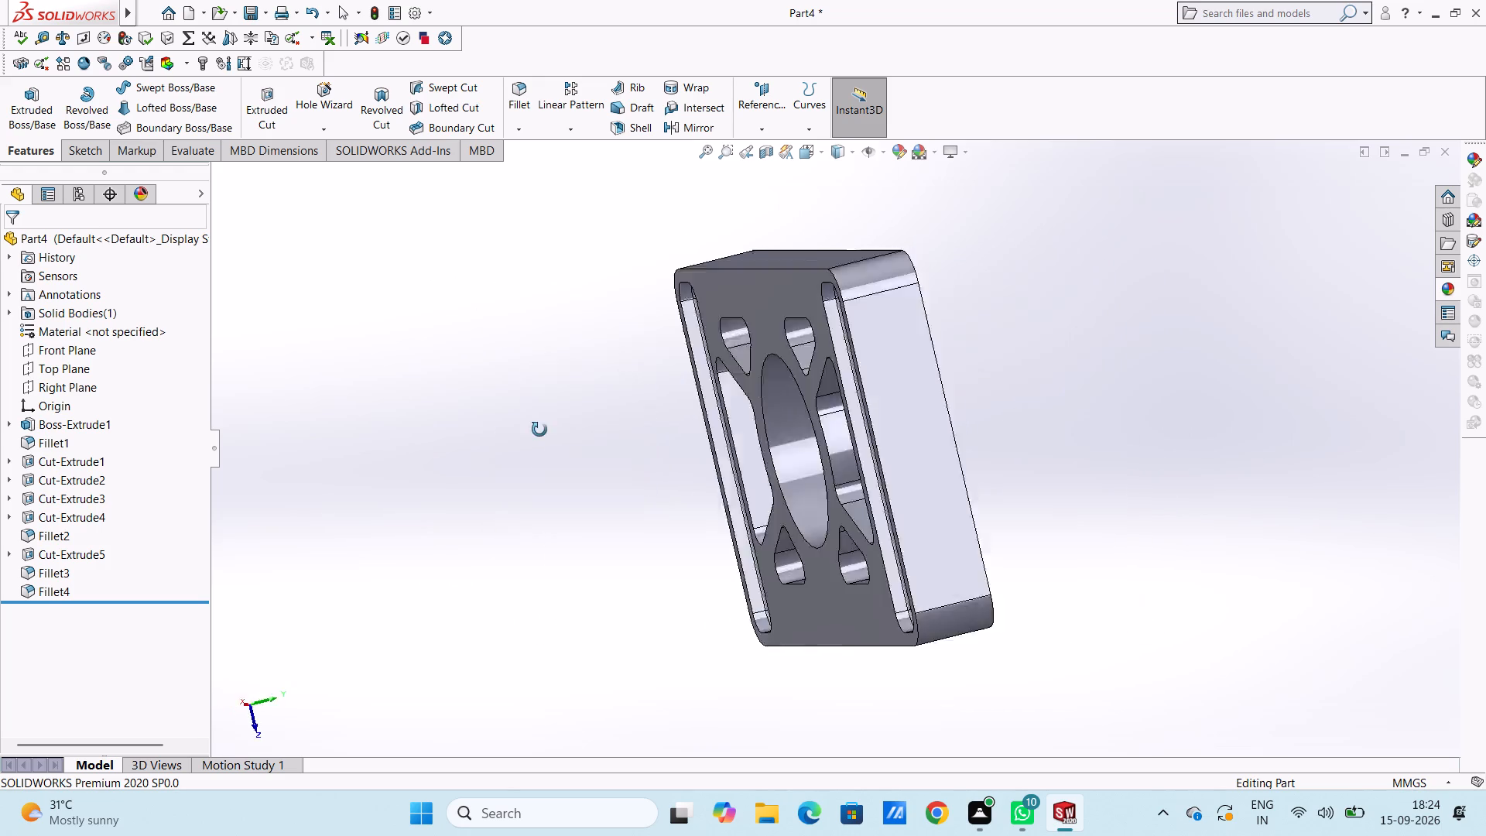
{"action": "middle_click_drag", "start_coordinate": [539, 430], "coordinate": [388, 445]}
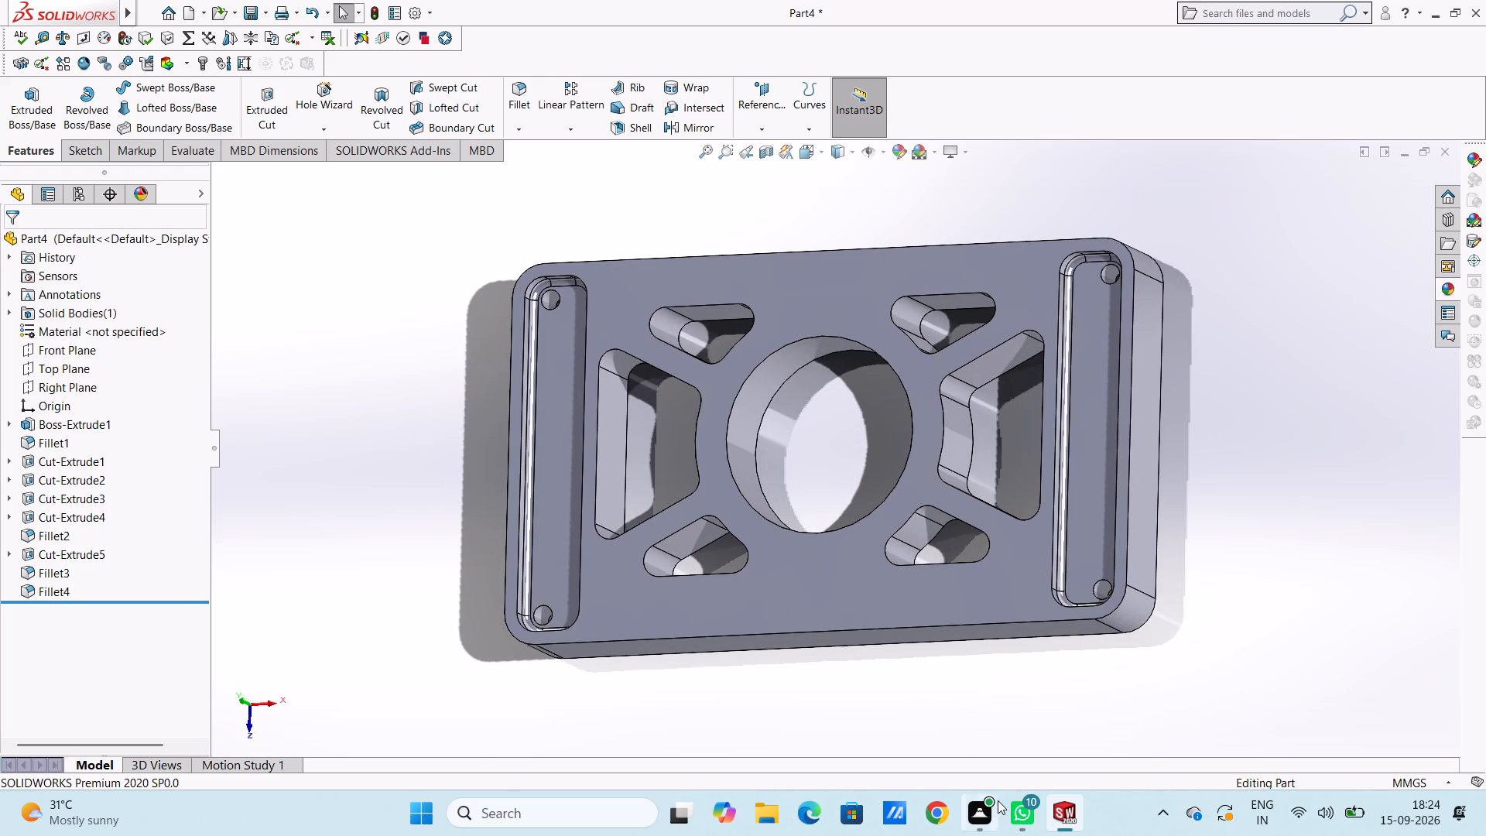
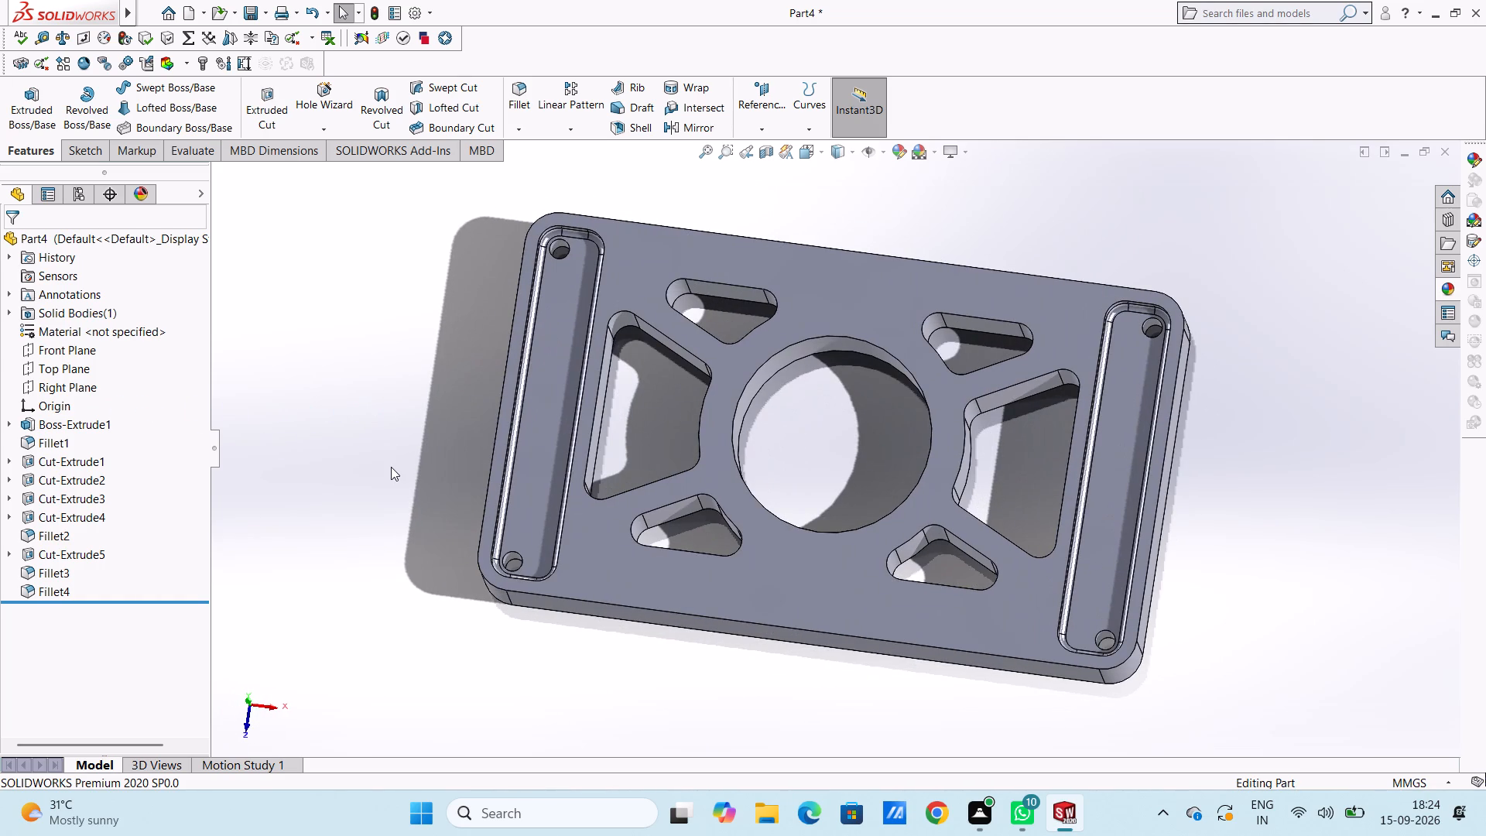
Create a reference plane parallel to the Top Plane at a 0 mm offset distance.
{"action": "key", "text": "ctrl+5"}
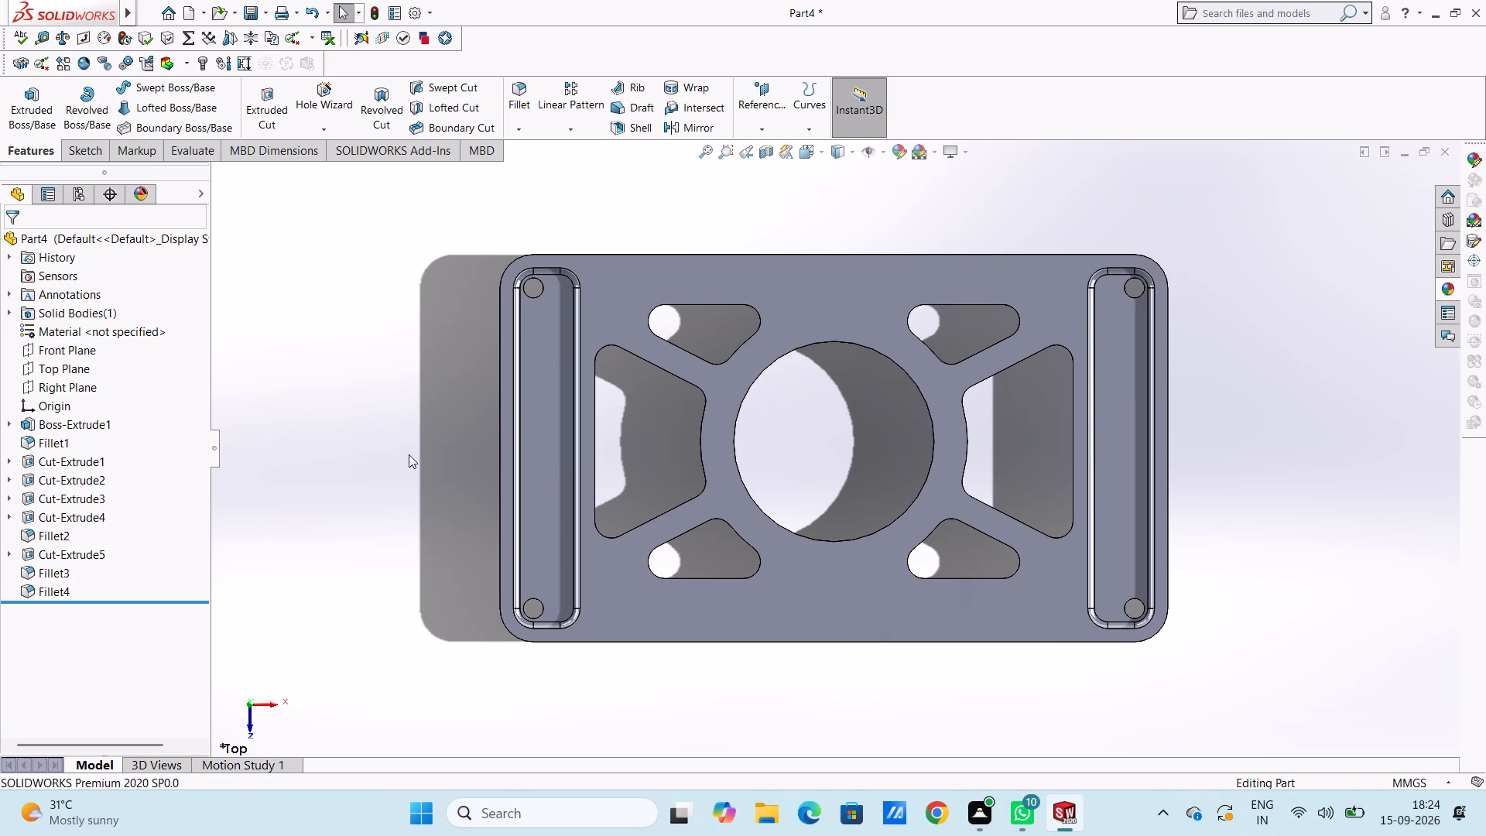
{"action": "key", "text": "ctrl+1"}
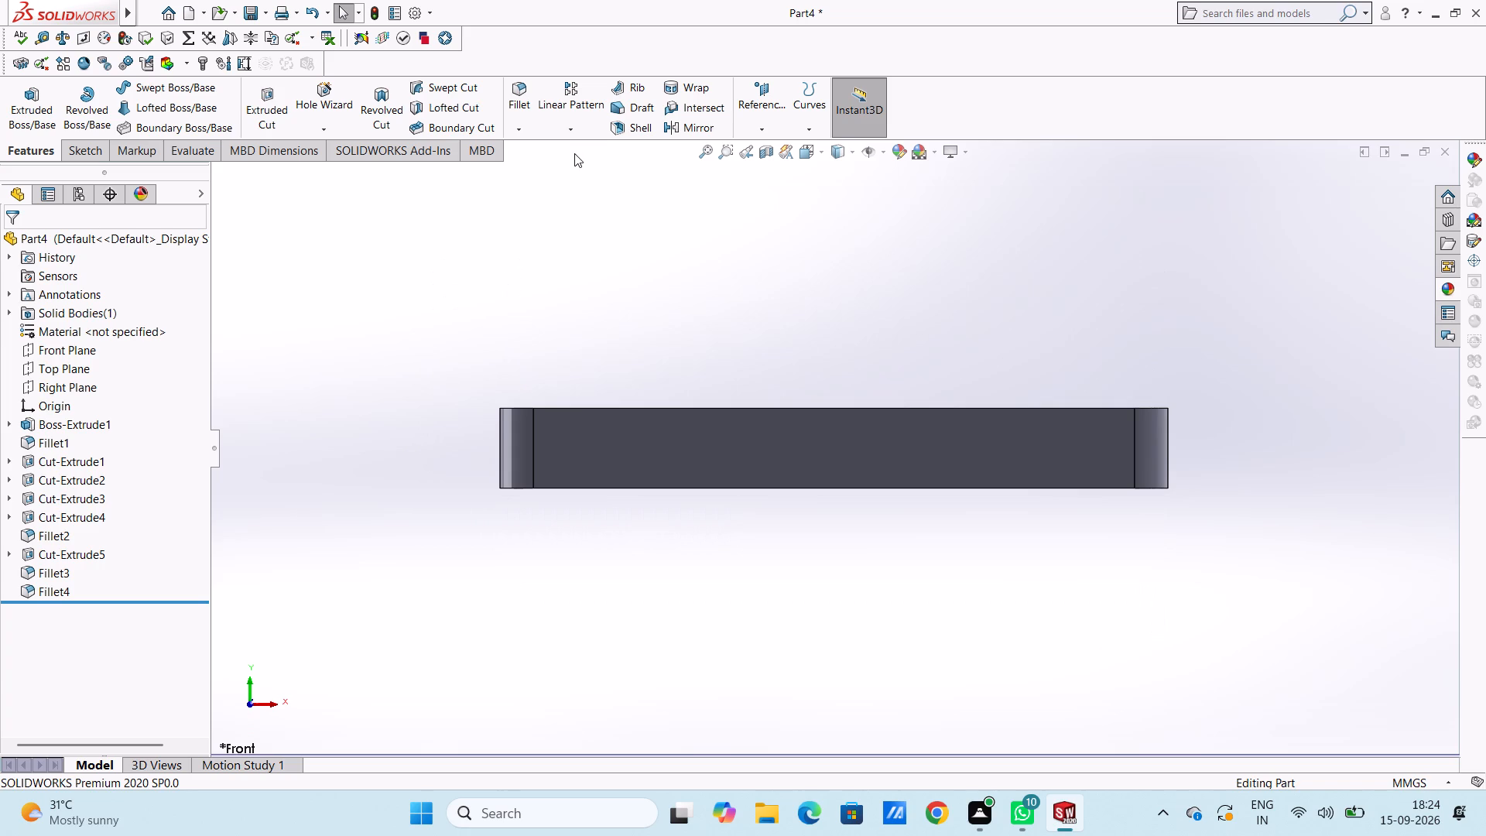
{"action": "left_click", "coordinate": [758, 92]}
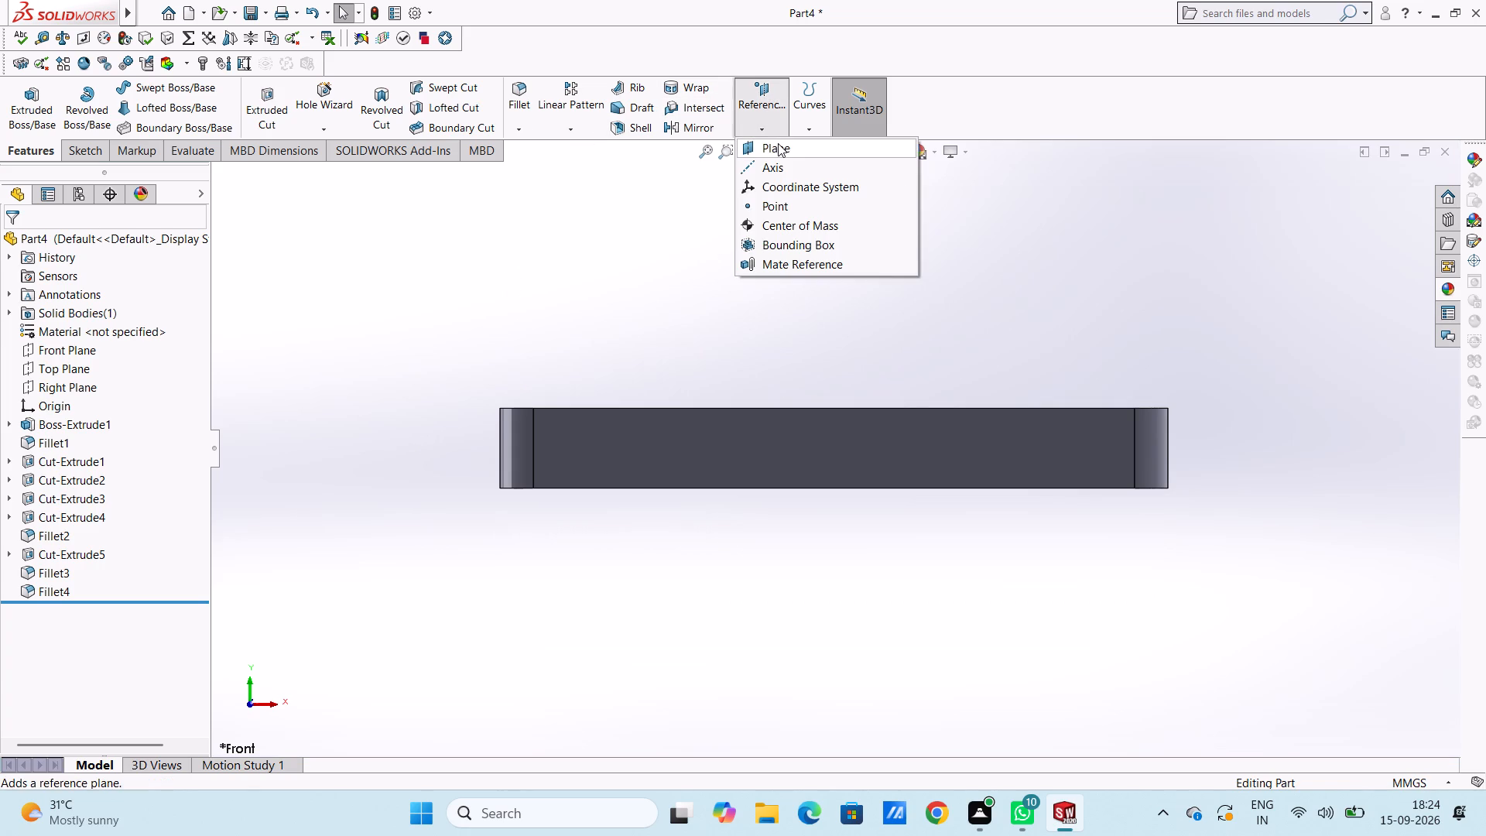
{"action": "left_click", "coordinate": [778, 143]}
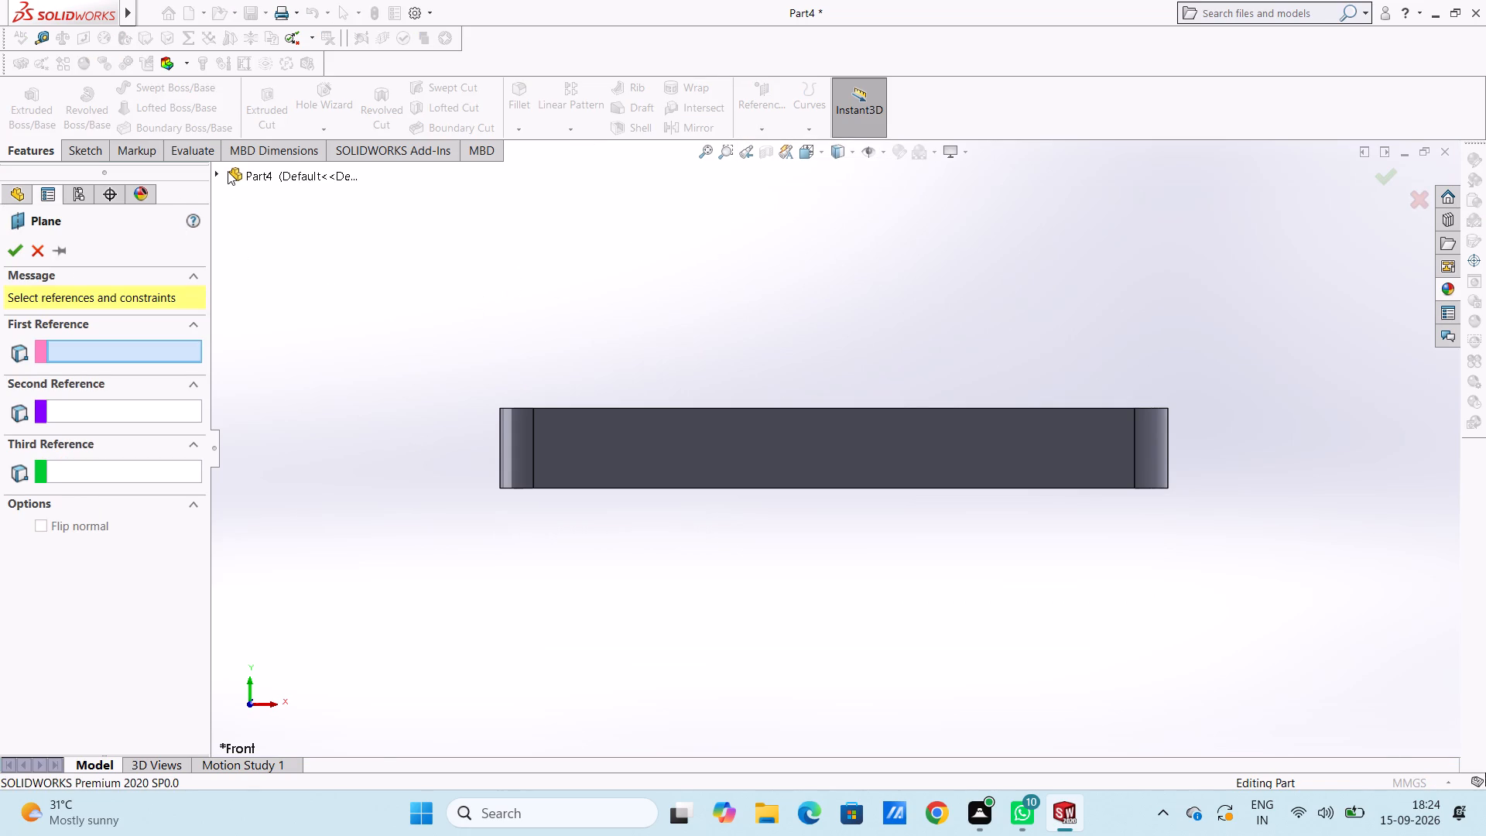
{"action": "left_click", "coordinate": [217, 175]}
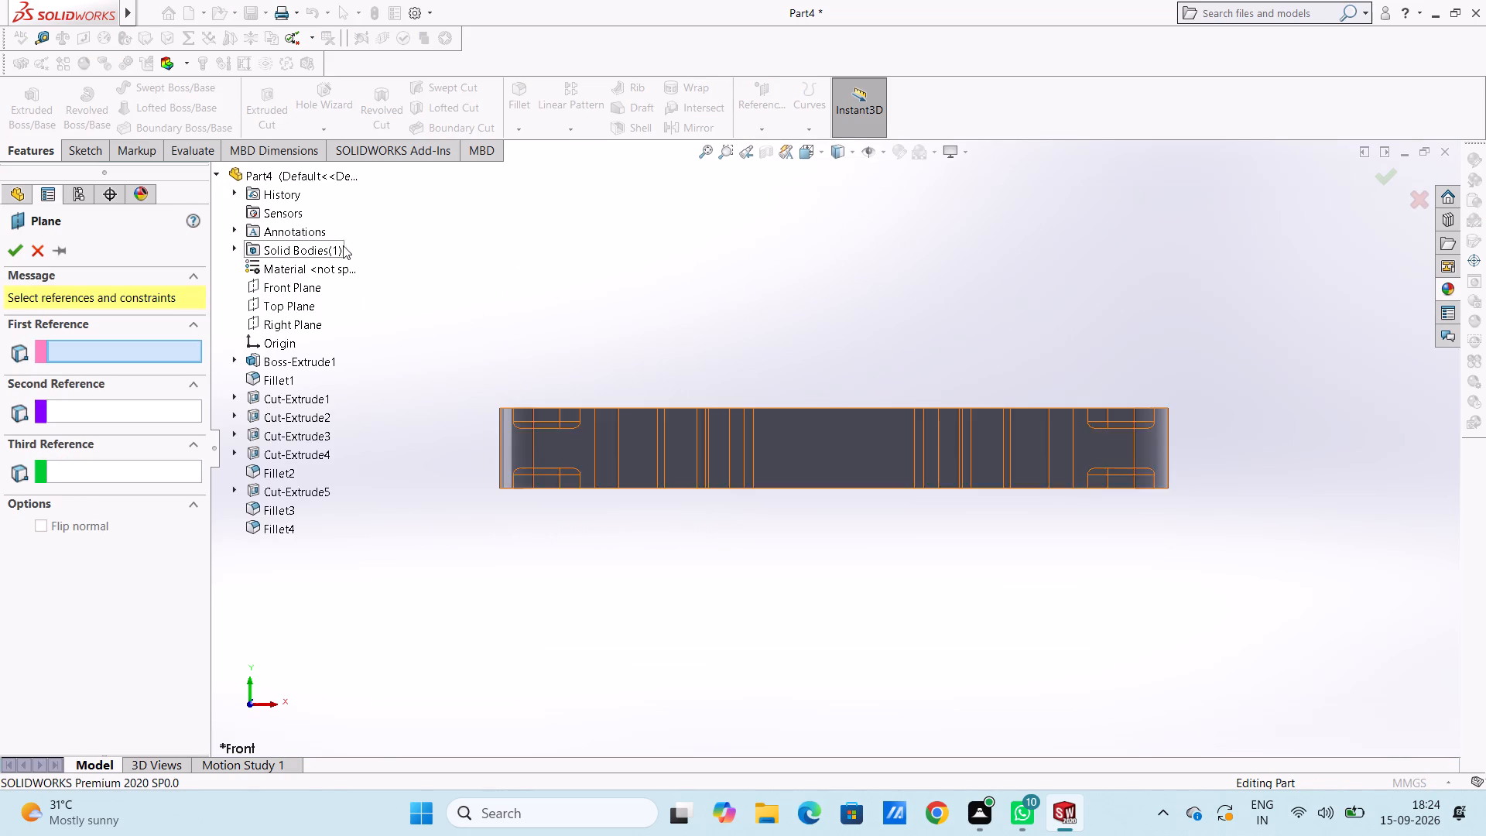
{"action": "left_click", "coordinate": [300, 307]}
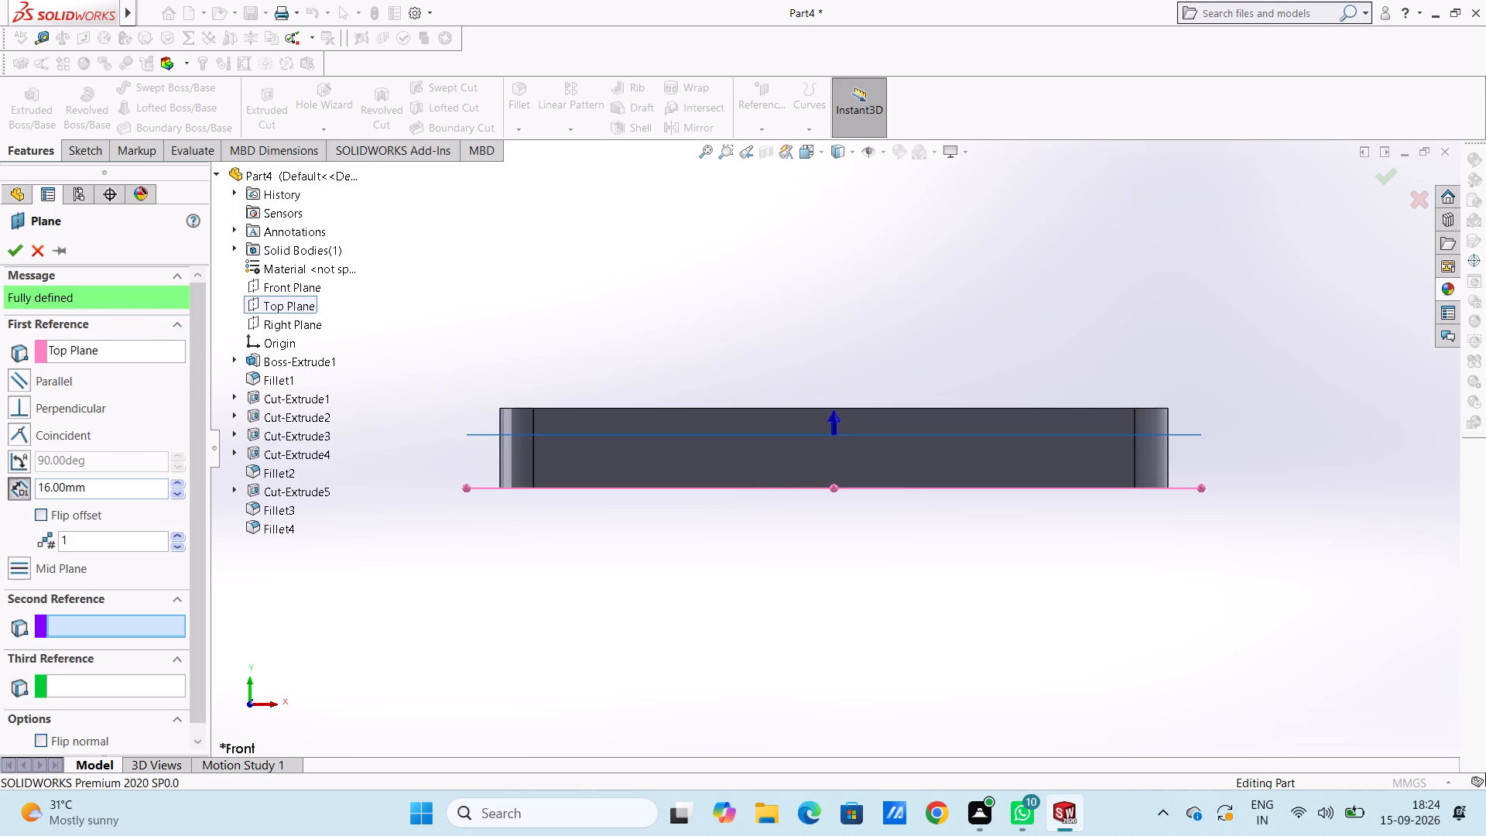
{"action": "double_click", "coordinate": [122, 488]}
{"action": "key", "text": "0"}
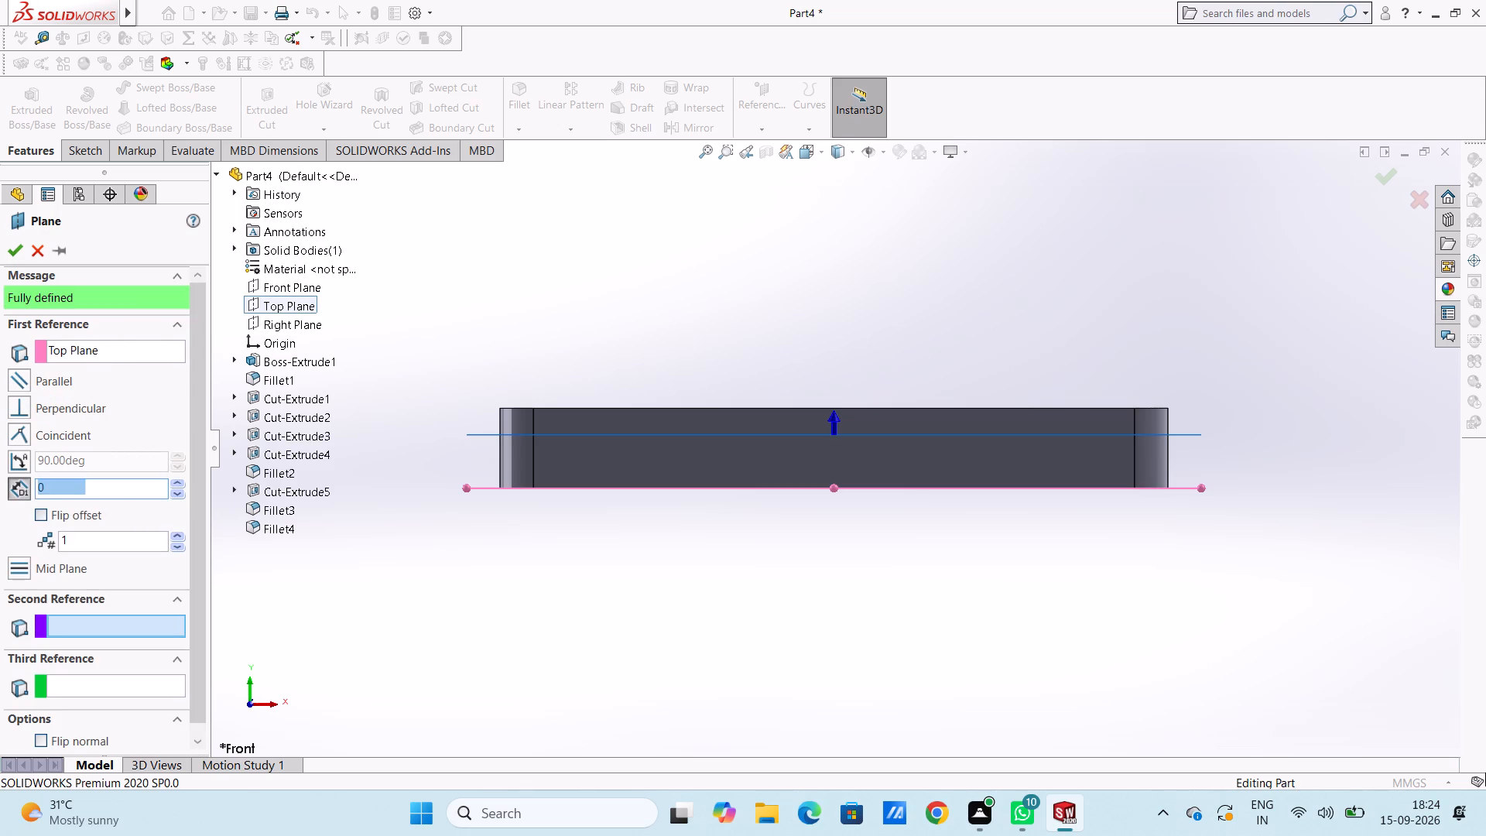
{"action": "key", "text": "Return"}
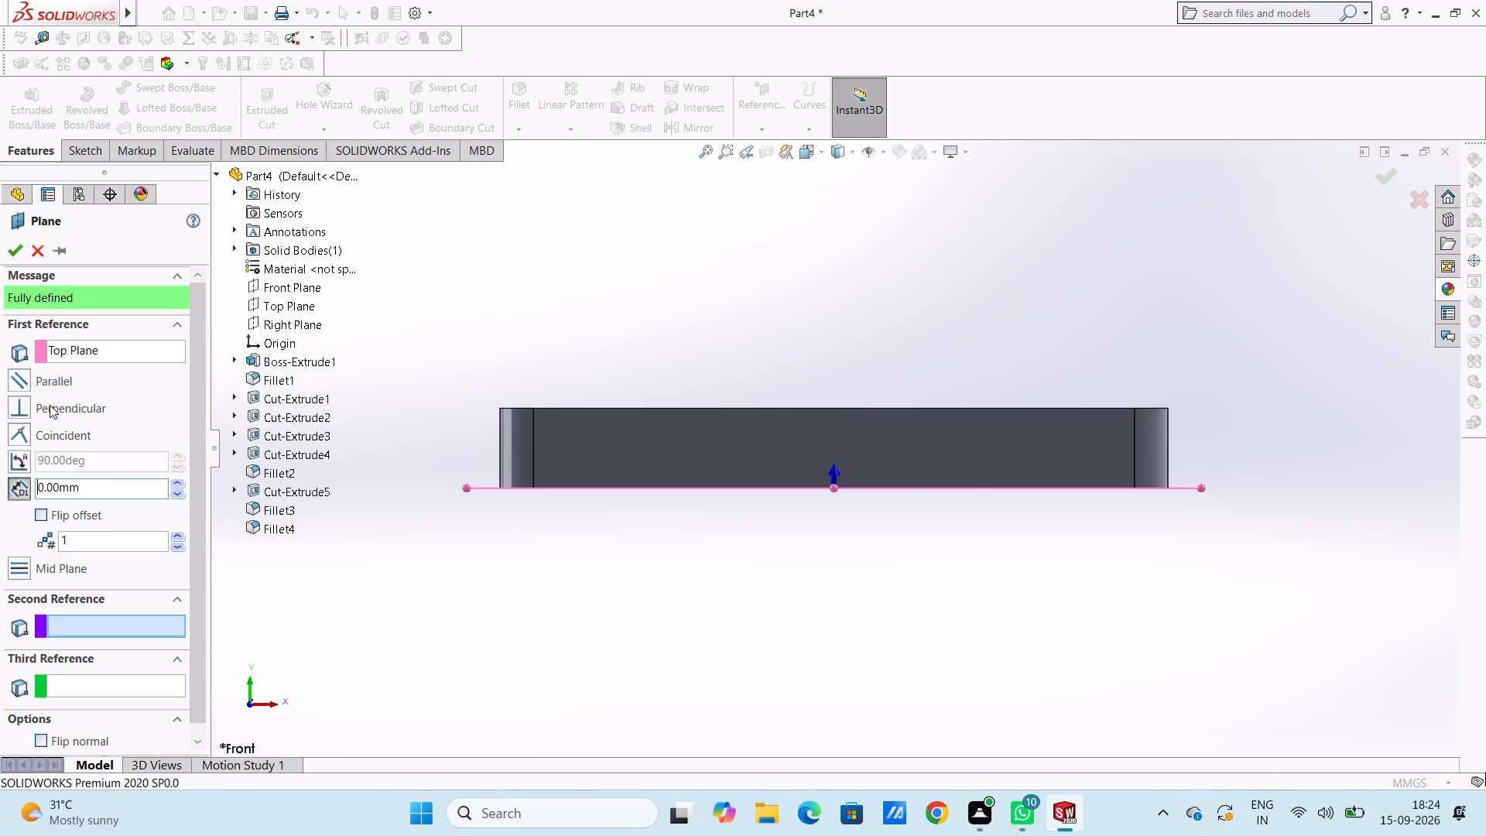
{"action": "left_click", "coordinate": [13, 252]}
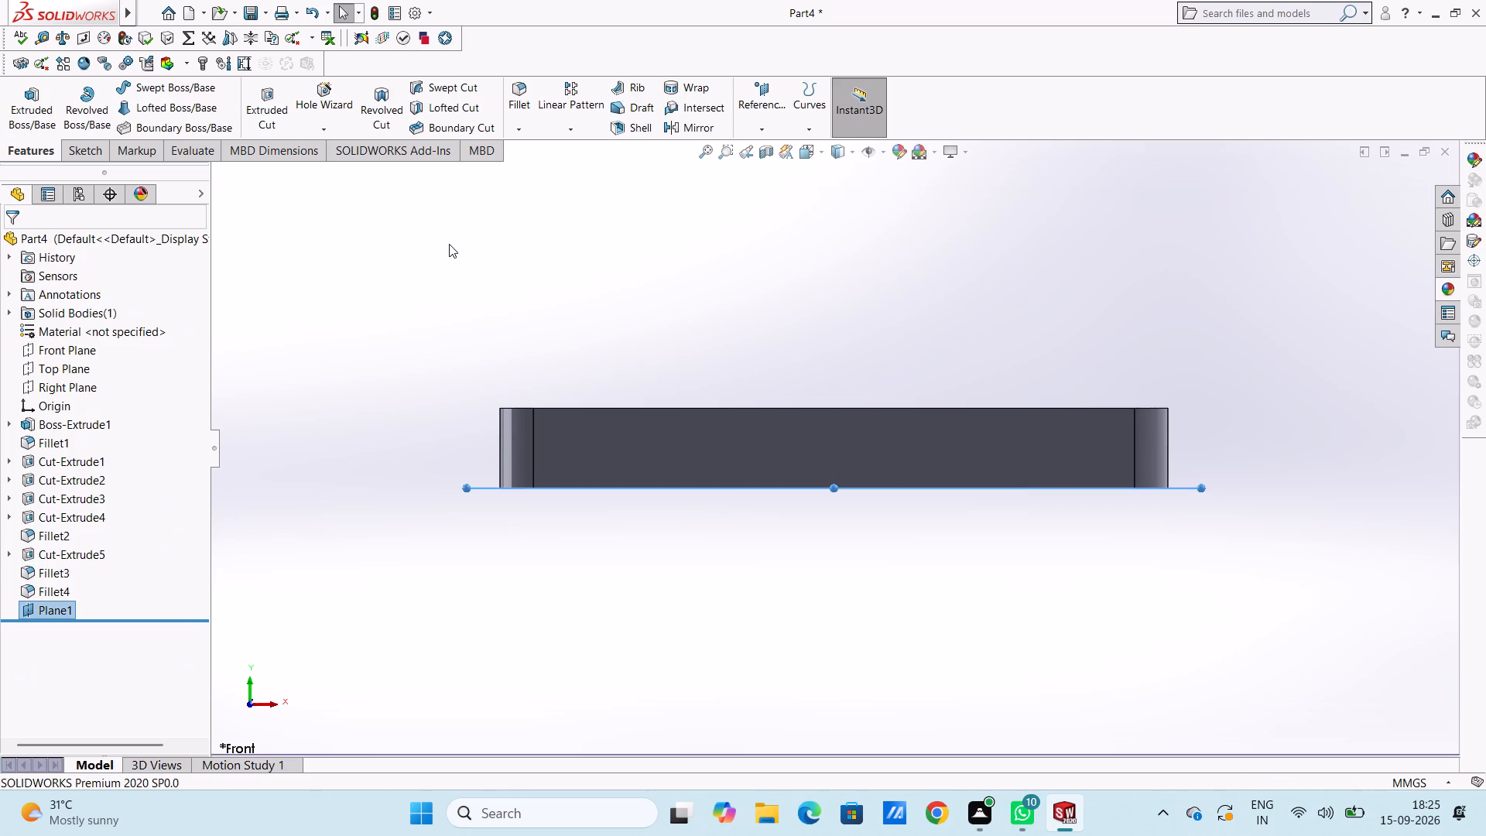
{"action": "left_click", "coordinate": [449, 244]}
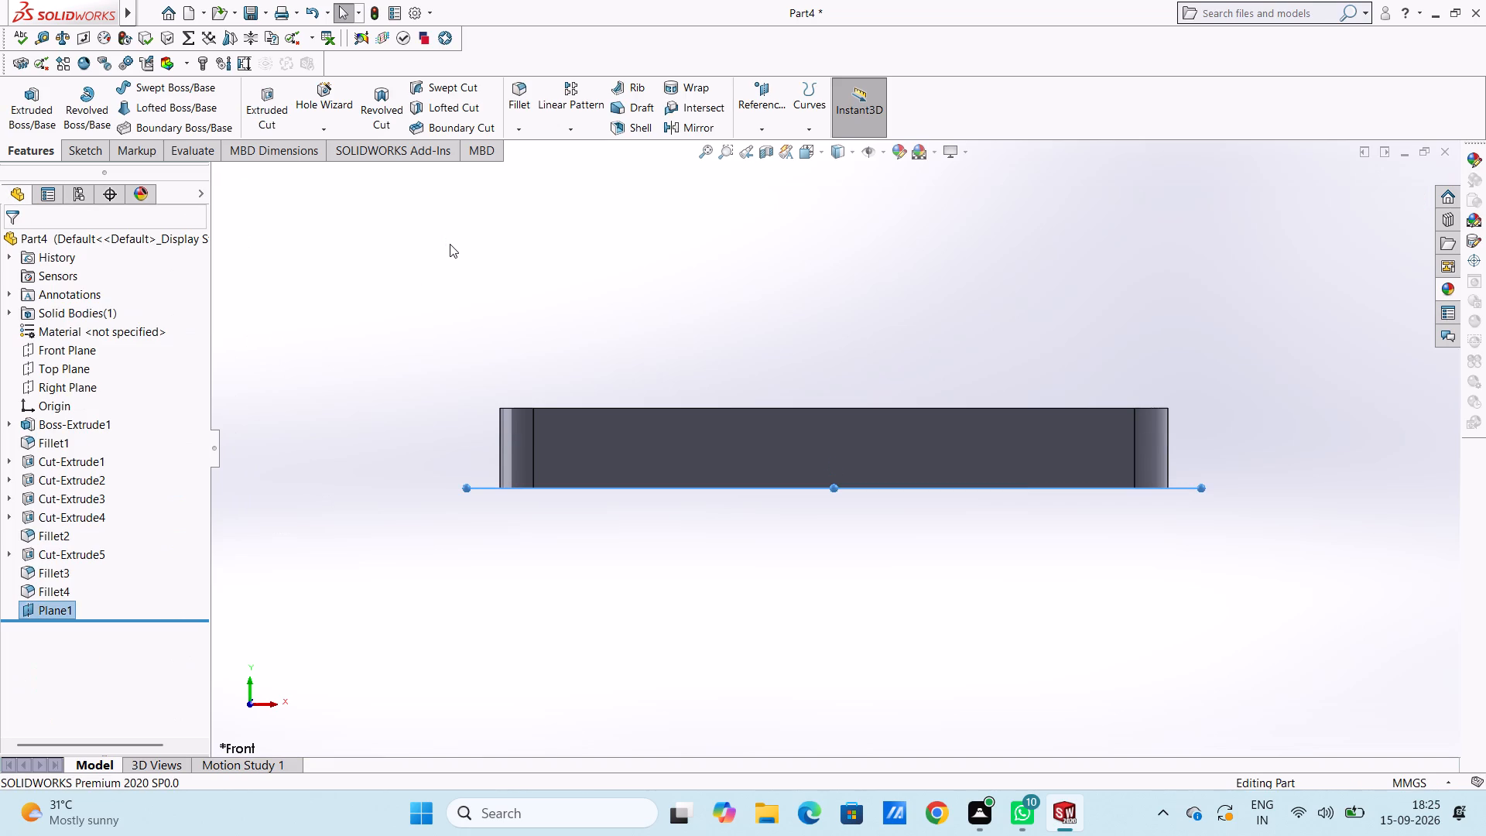
Open a sketch on the new reference plane and draw a 16 mm radius circle centred on the midpoint of the base's front long edge.
{"action": "key", "text": "ctrl+5"}
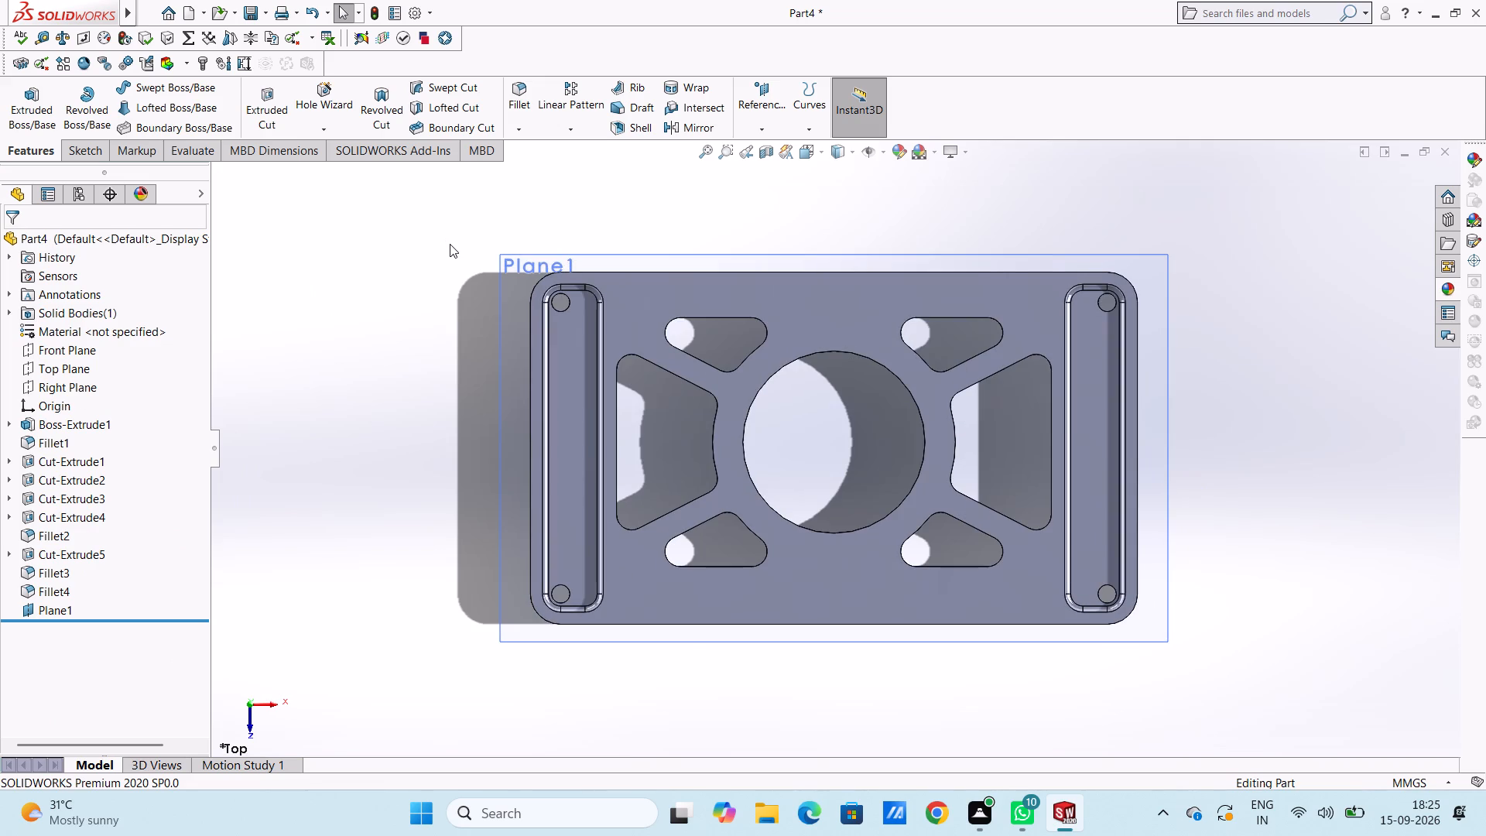
{"action": "scroll", "coordinate": [780, 650], "scroll_direction": "down", "scroll_amount": 1}
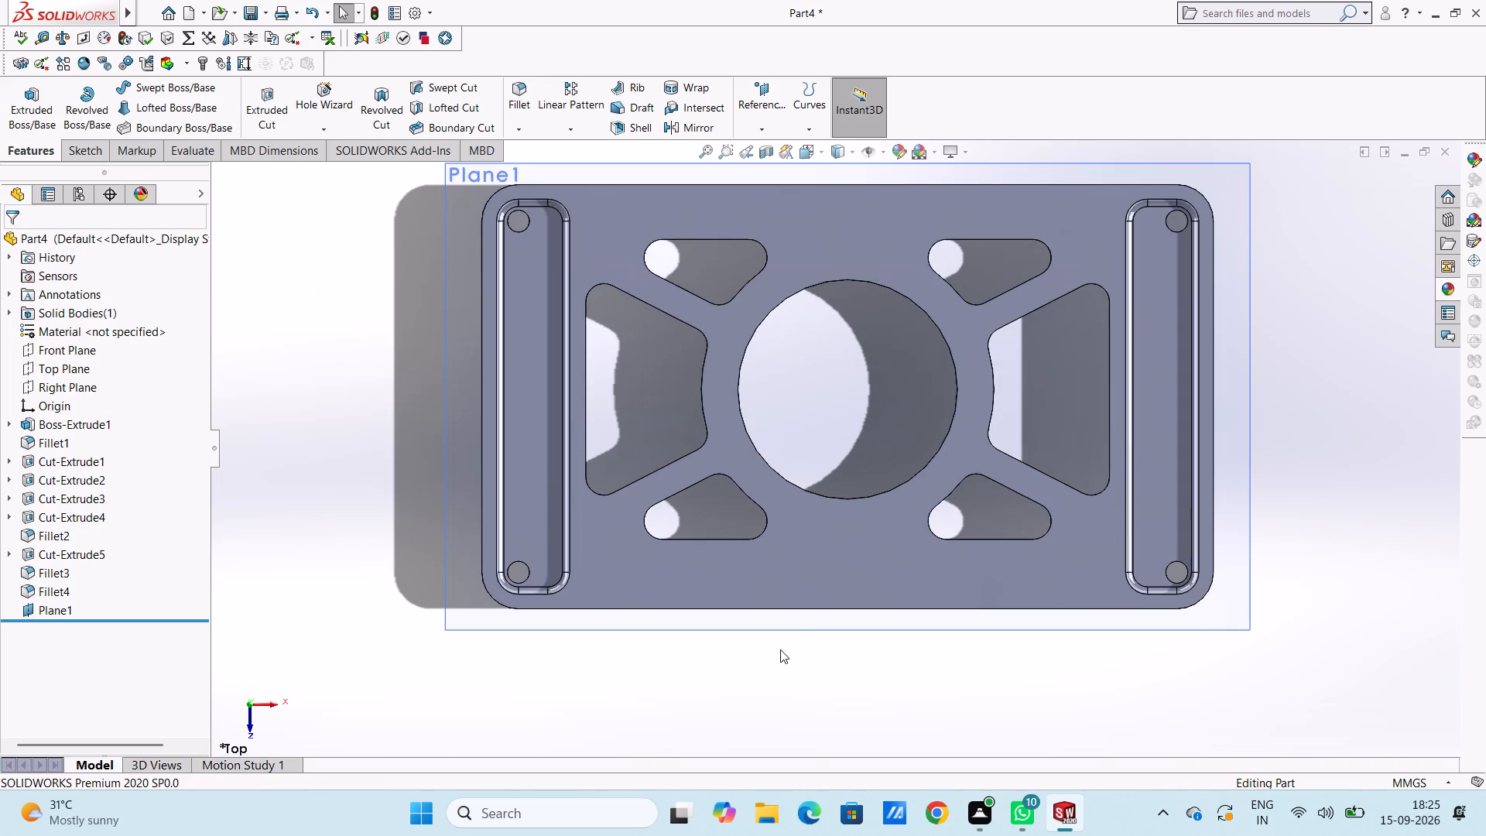
{"action": "left_click", "coordinate": [785, 618]}
{"action": "left_click", "coordinate": [847, 574]}
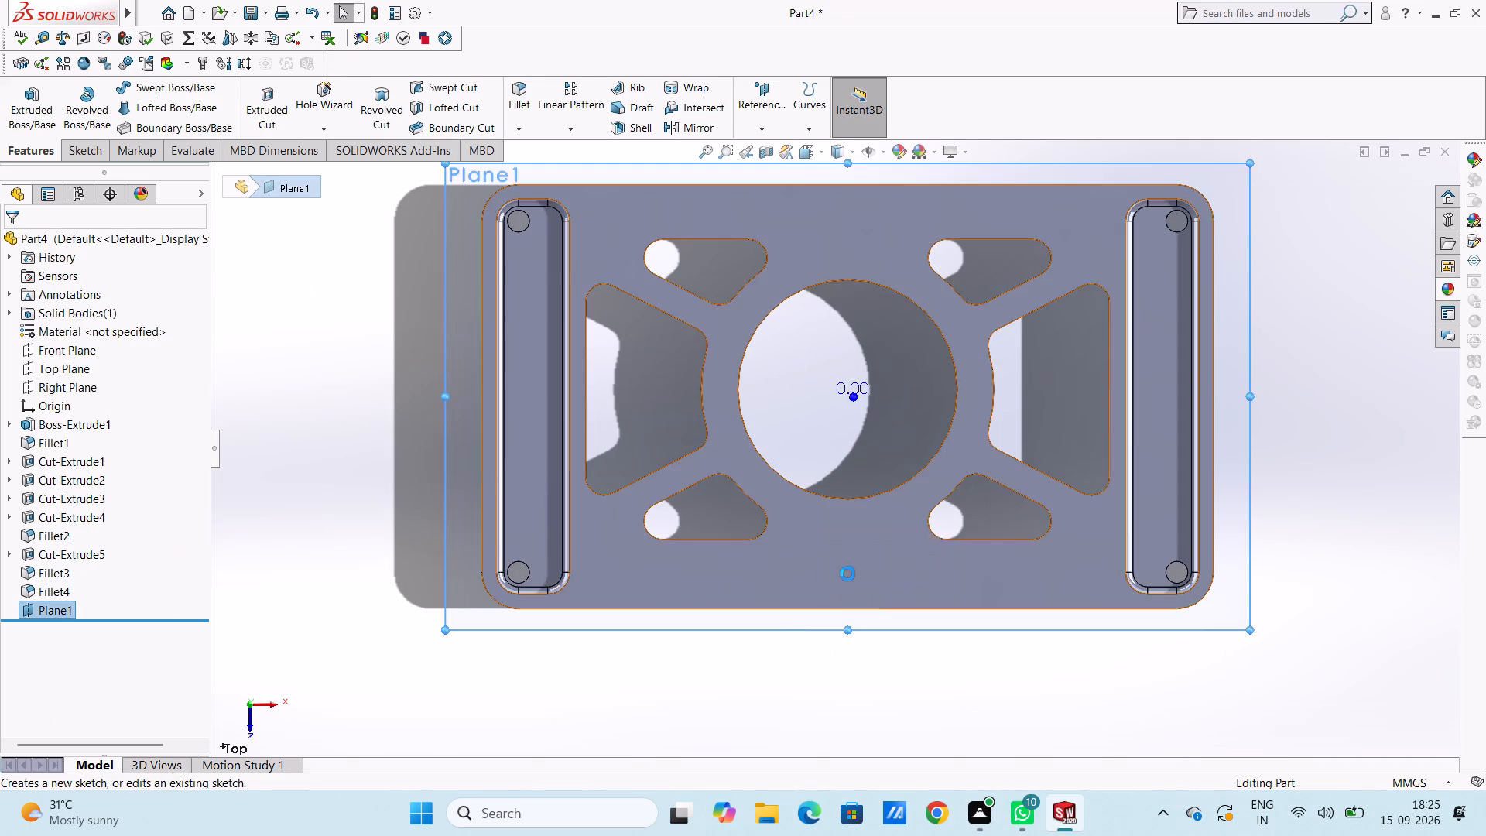
{"action": "left_click", "coordinate": [400, 588]}
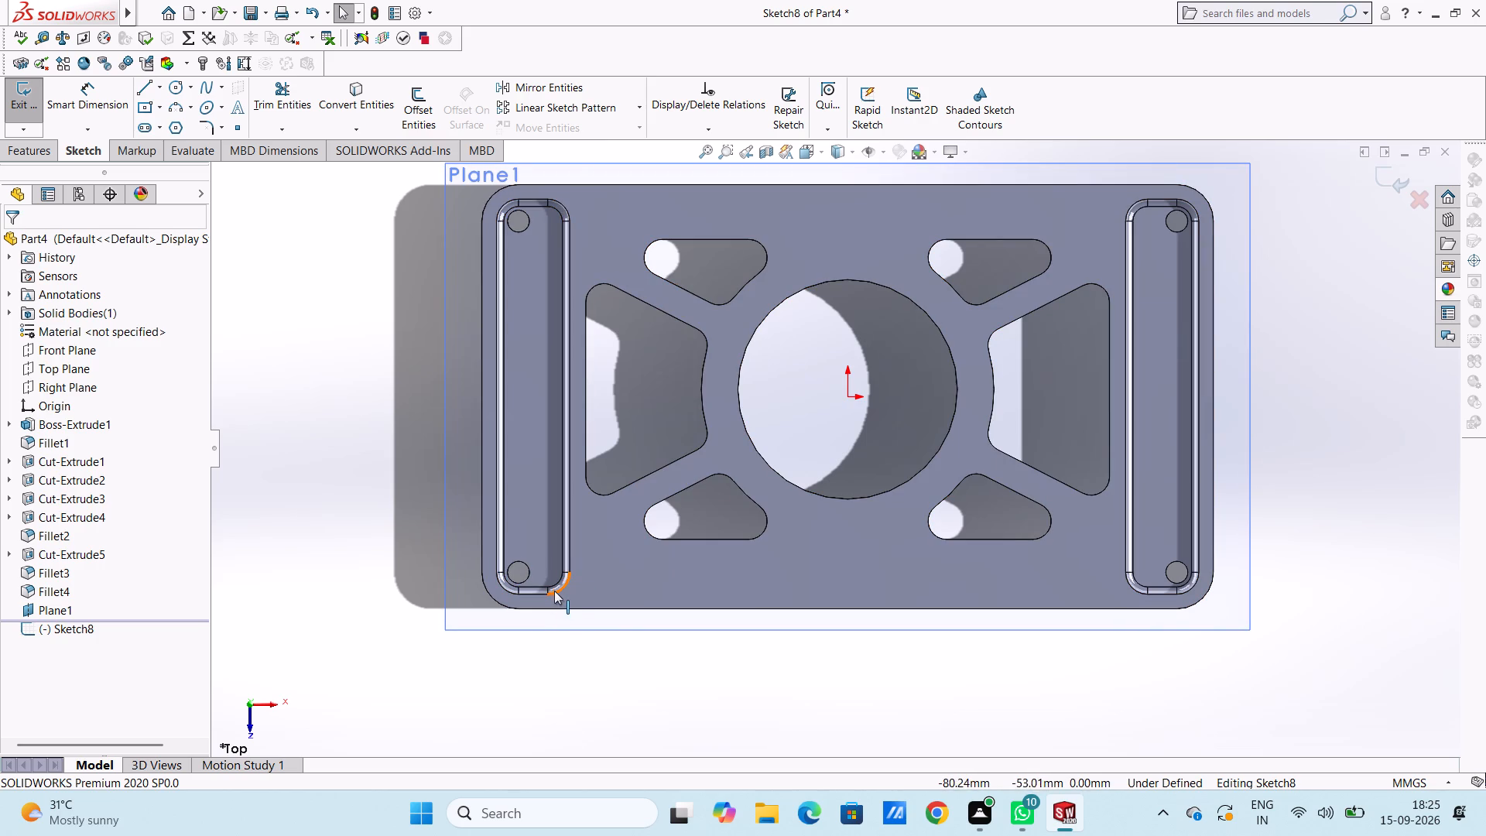
{"action": "scroll", "coordinate": [774, 656], "scroll_direction": "up", "scroll_amount": 1}
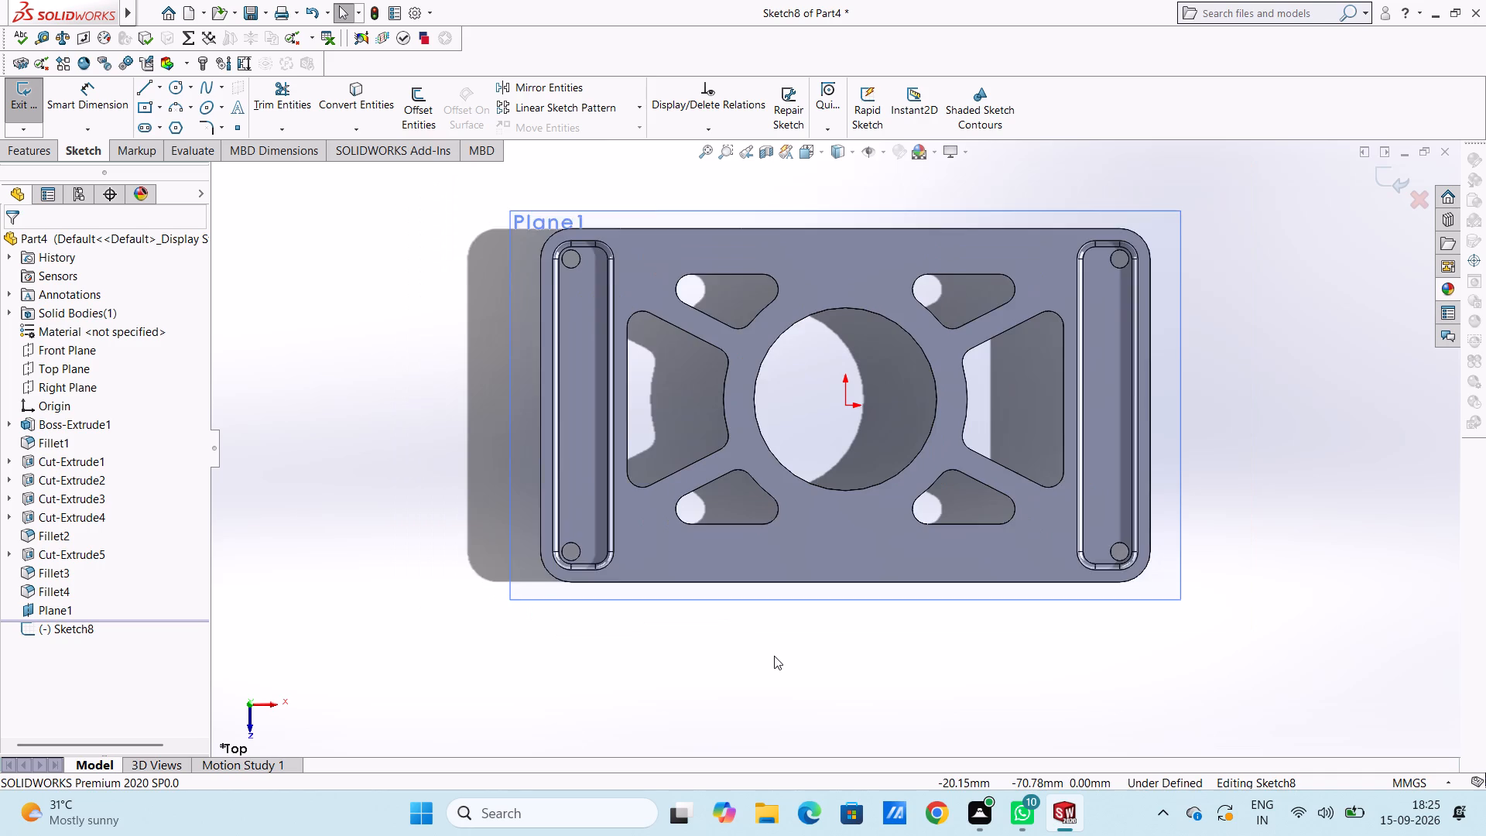
{"action": "scroll", "coordinate": [774, 656], "scroll_direction": "up", "scroll_amount": 1}
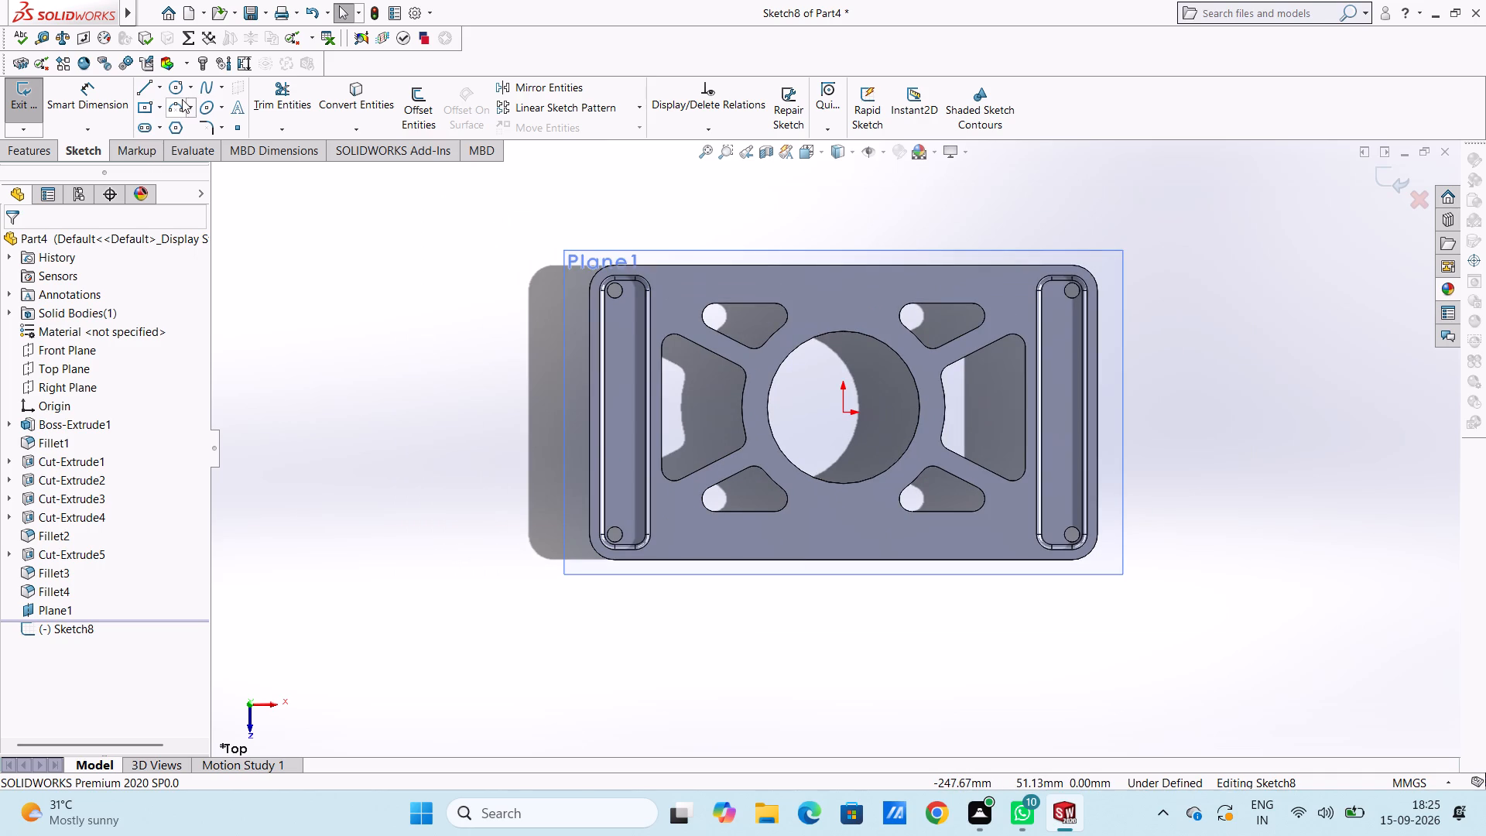
{"action": "left_click", "coordinate": [178, 91]}
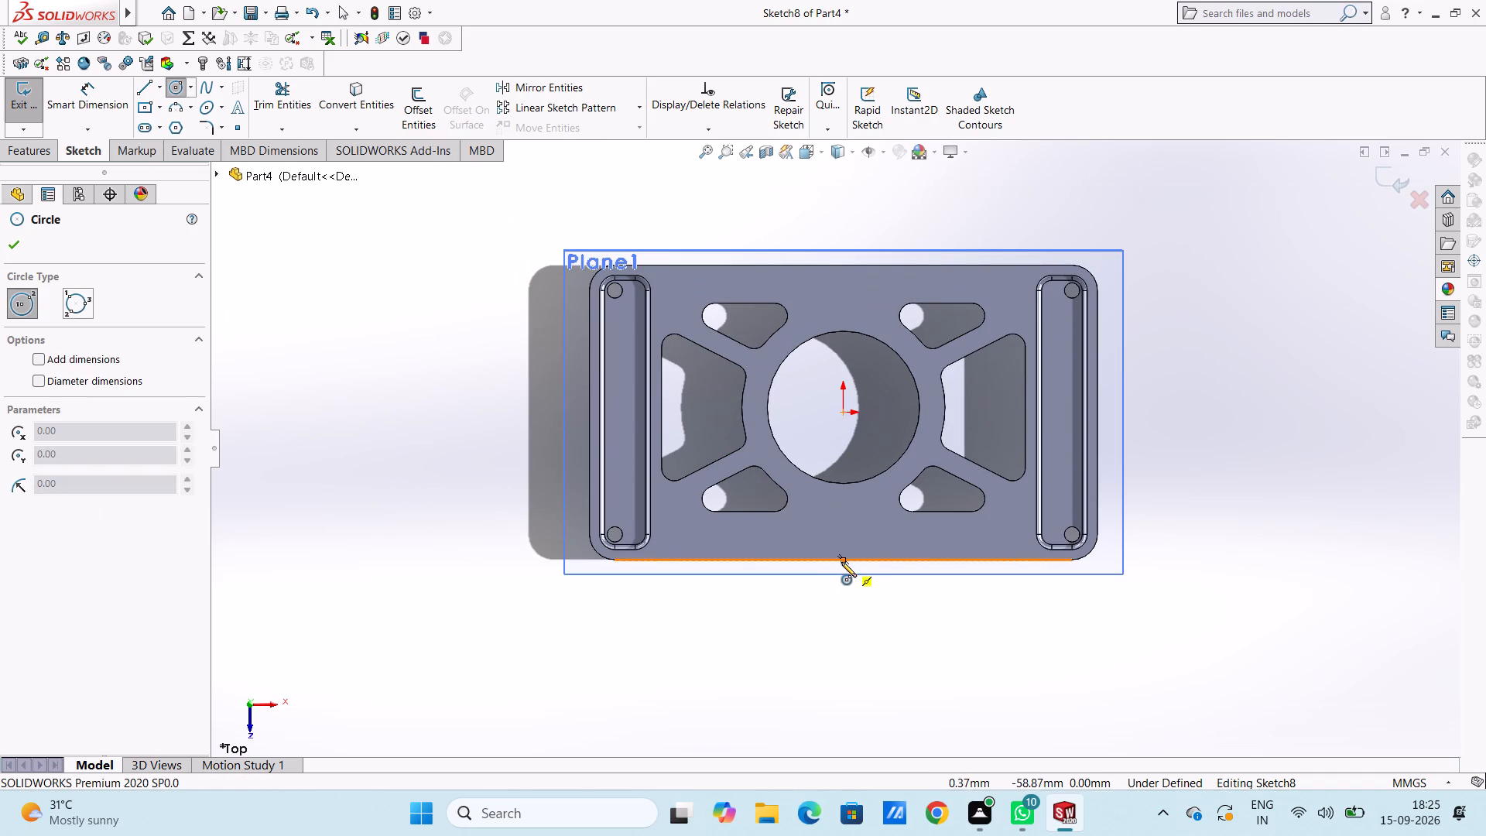
{"action": "left_click", "coordinate": [843, 559]}
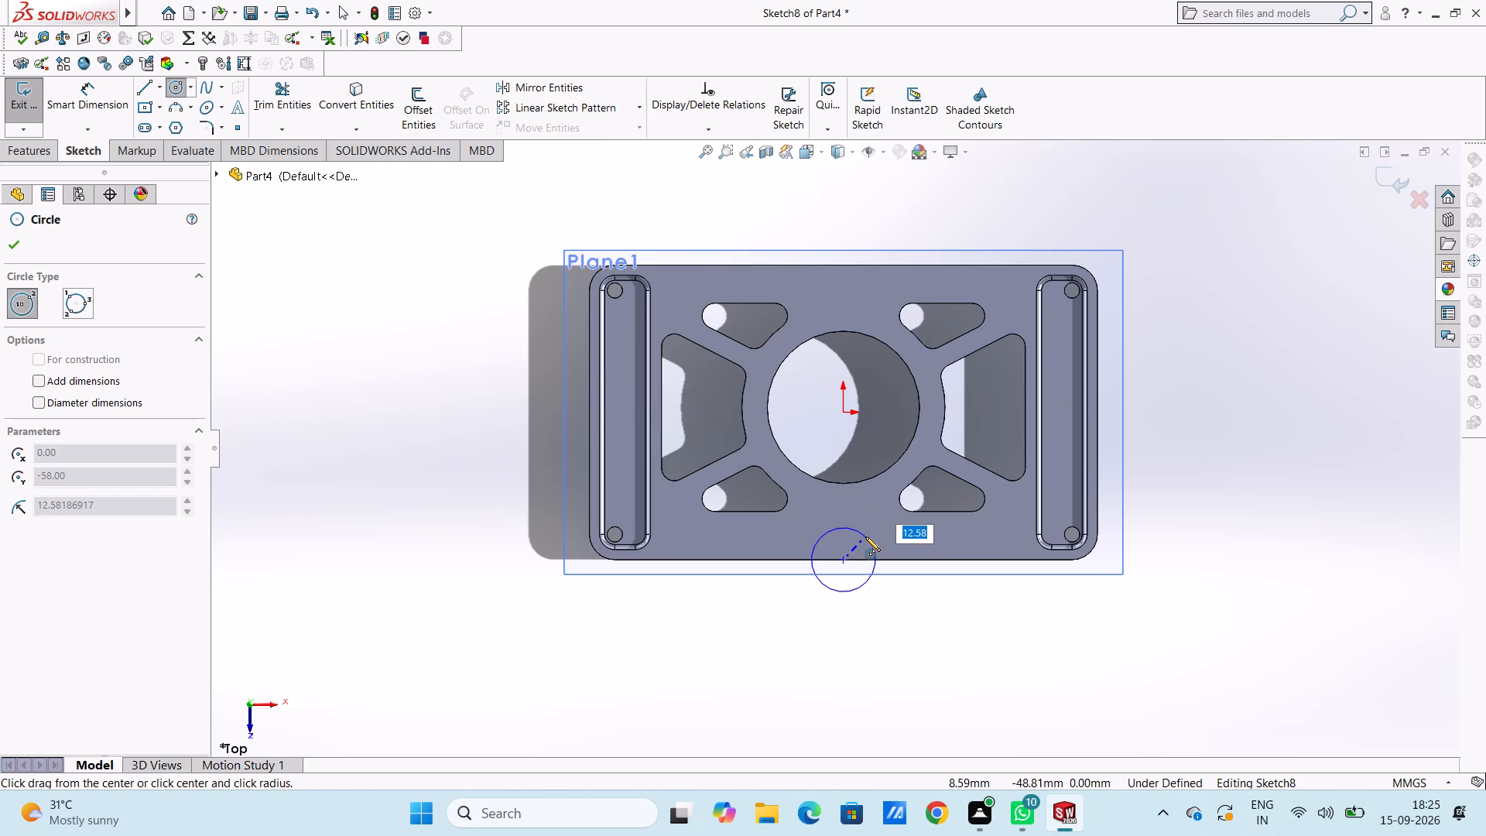
{"action": "type", "text": "16"}
{"action": "key", "text": "Return"}
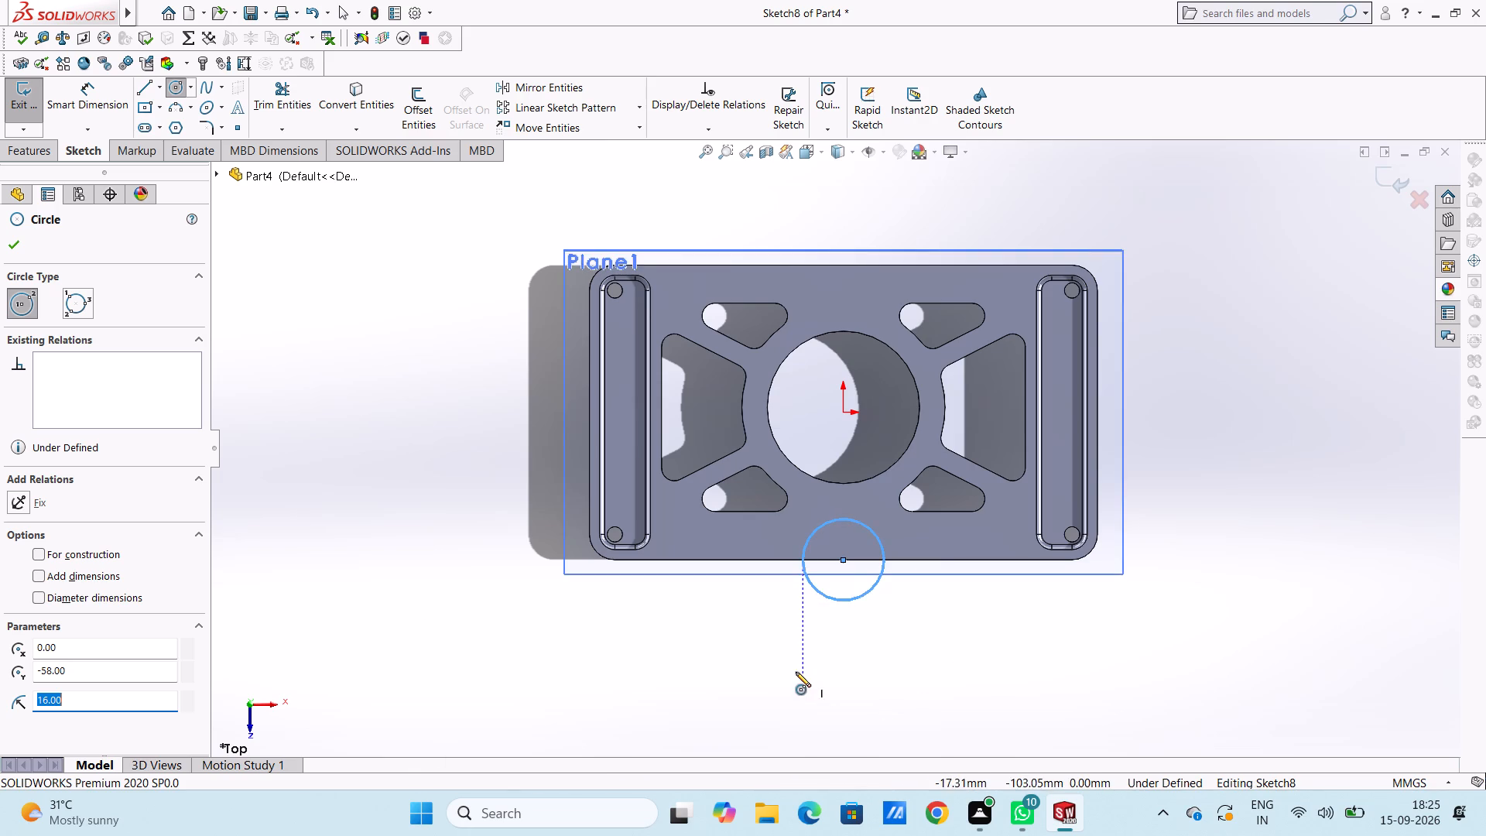
{"action": "key", "text": "Escape"}
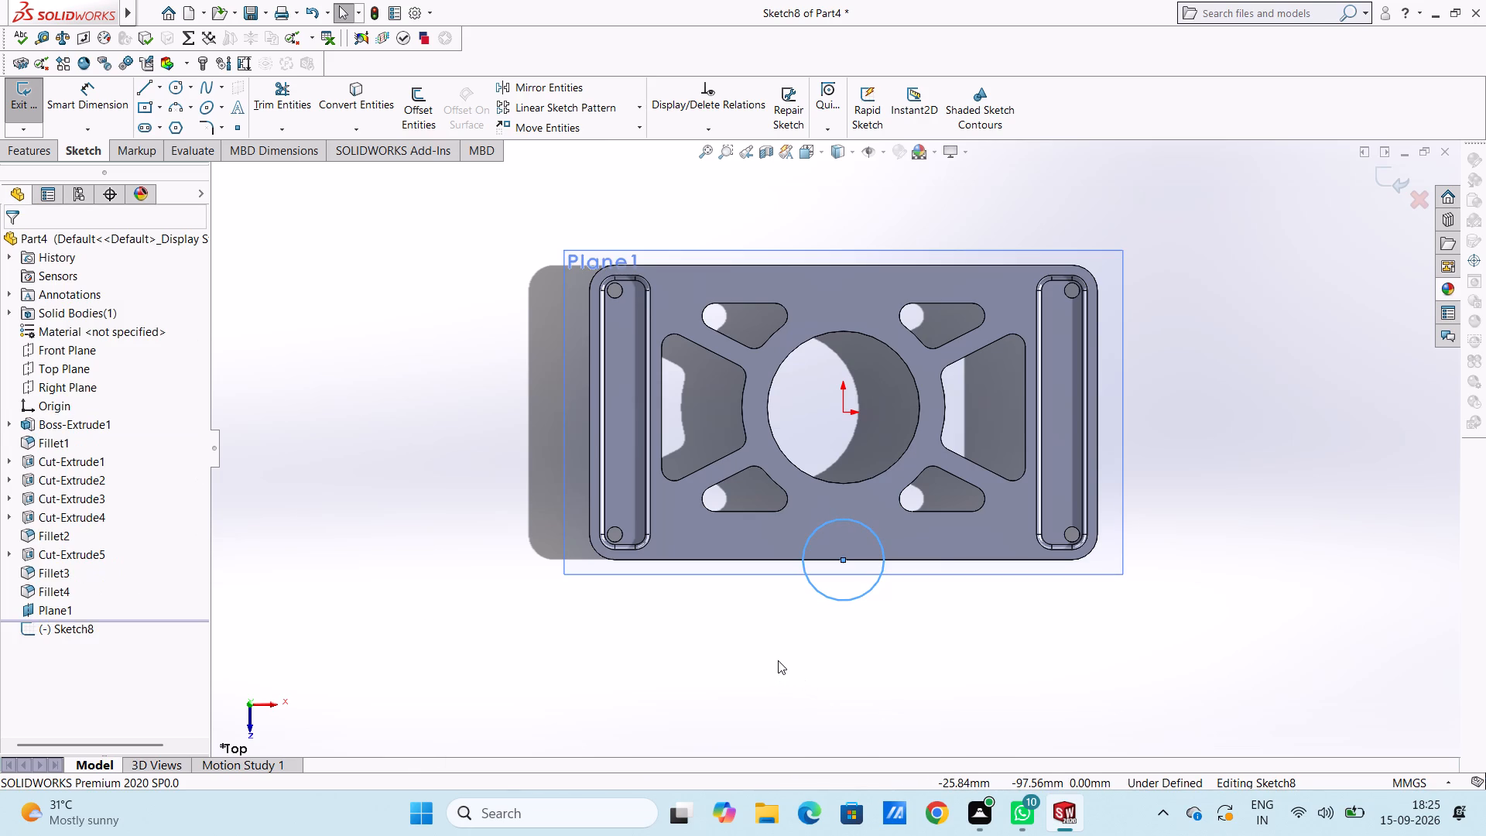
Dimension the circle's diameter at 32 mm.
{"action": "scroll", "coordinate": [778, 660], "scroll_direction": "down", "scroll_amount": 1}
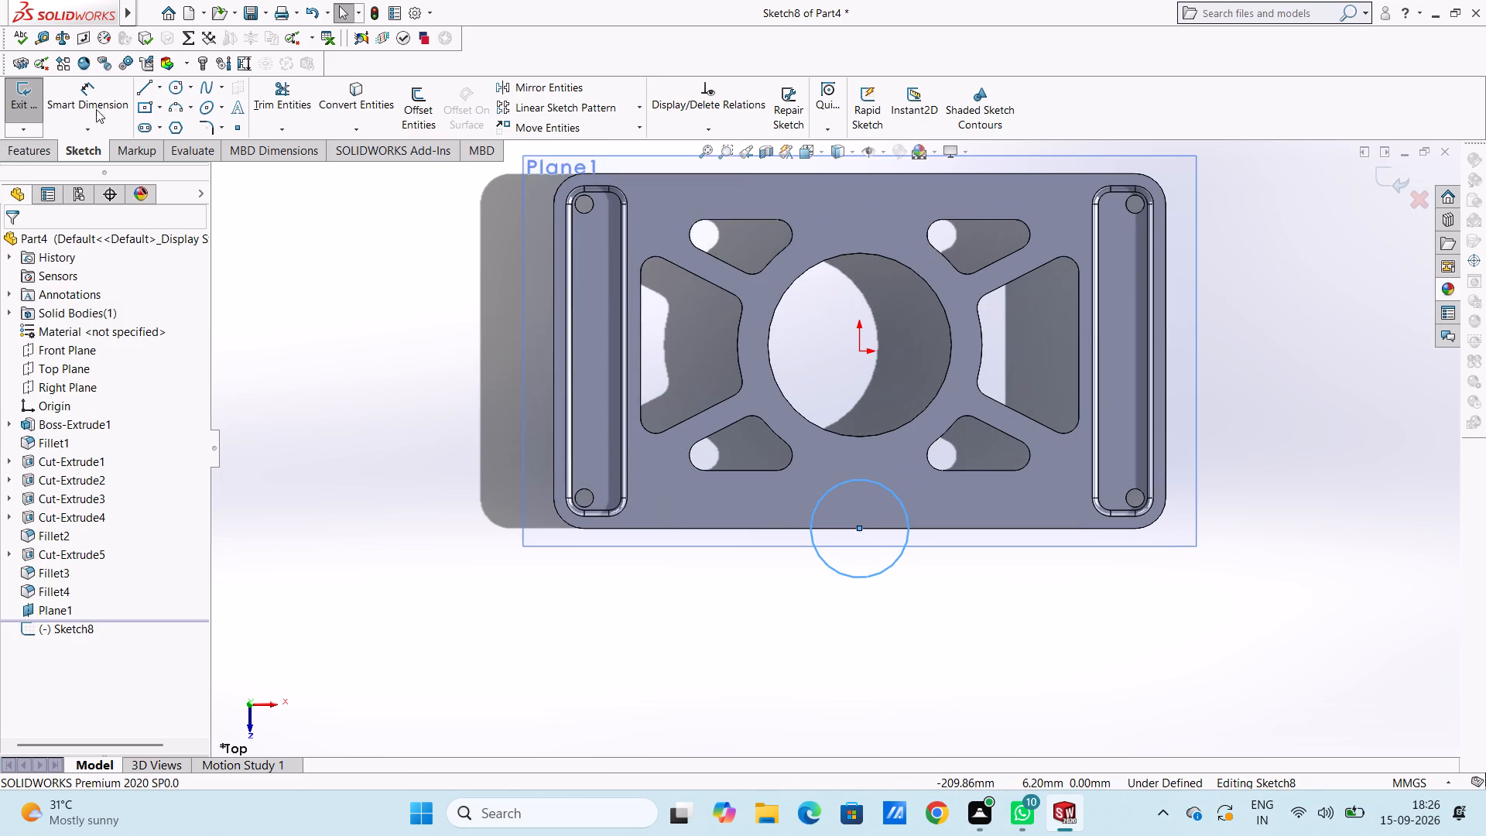
{"action": "left_click", "coordinate": [106, 95]}
{"action": "left_click", "coordinate": [861, 578]}
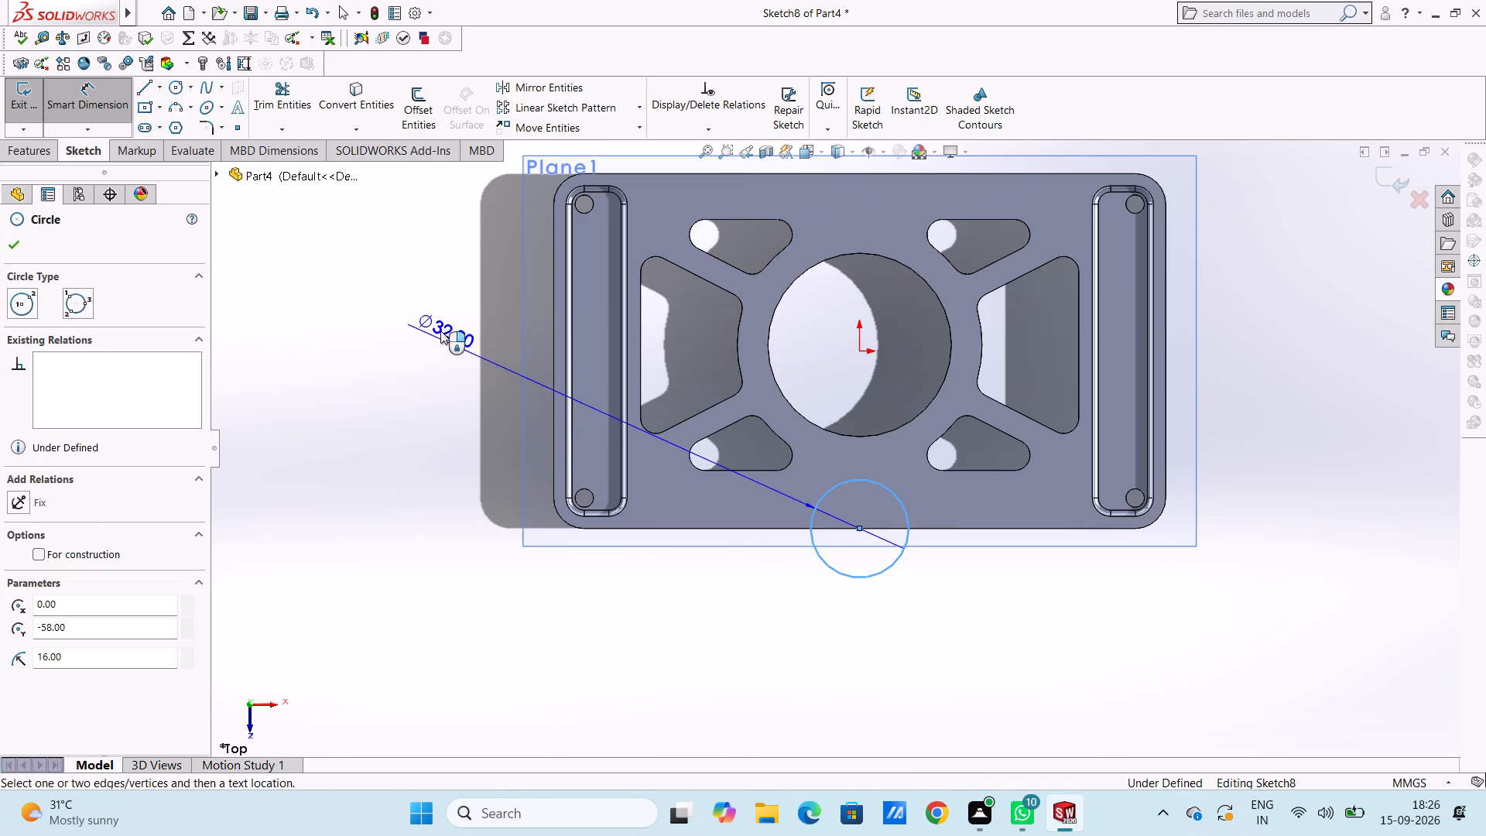
{"action": "left_click", "coordinate": [428, 293]}
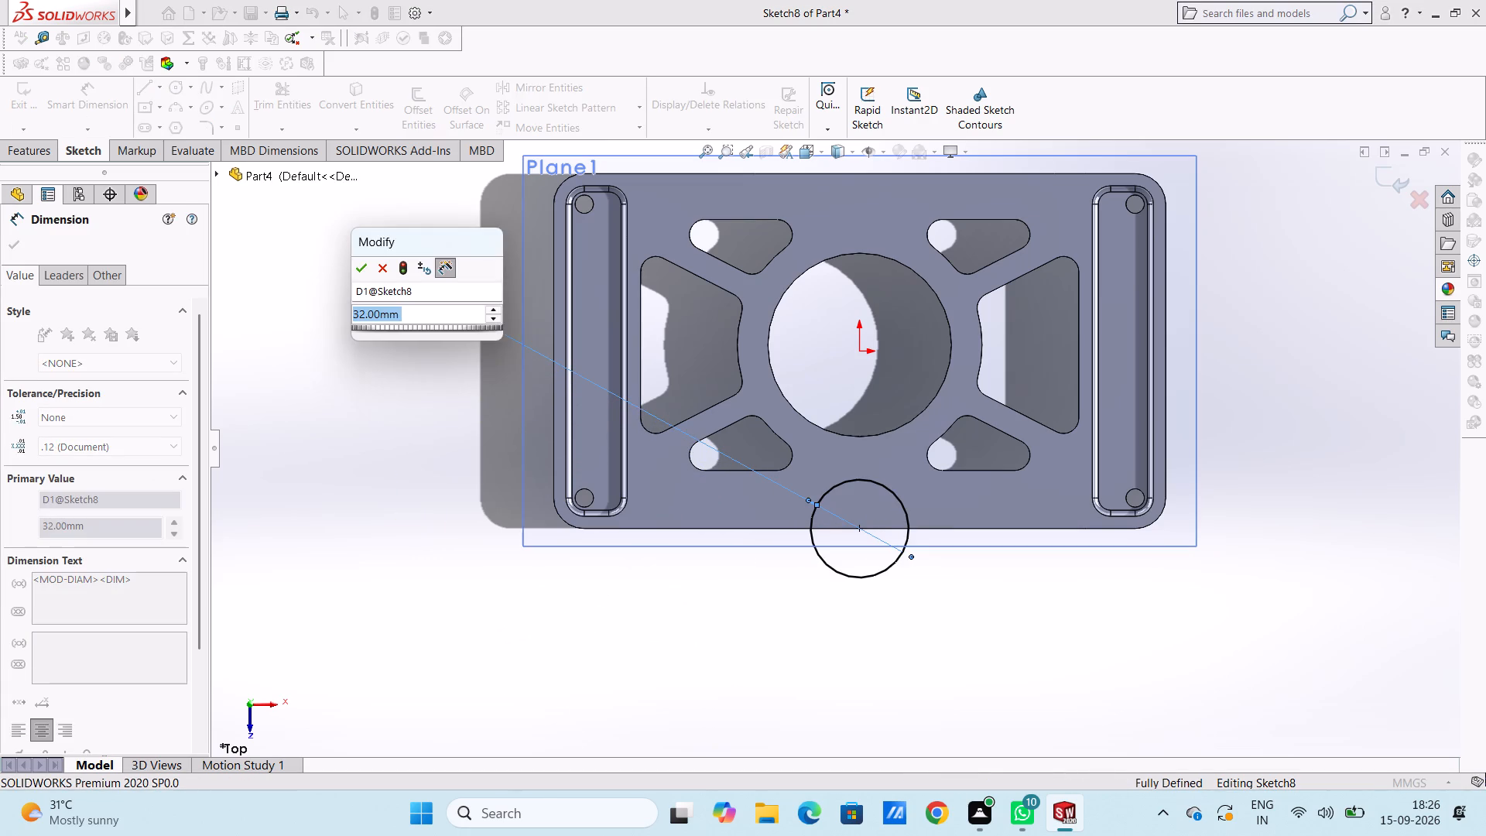
{"action": "key", "text": "Return"}
{"action": "left_click", "coordinate": [421, 337]}
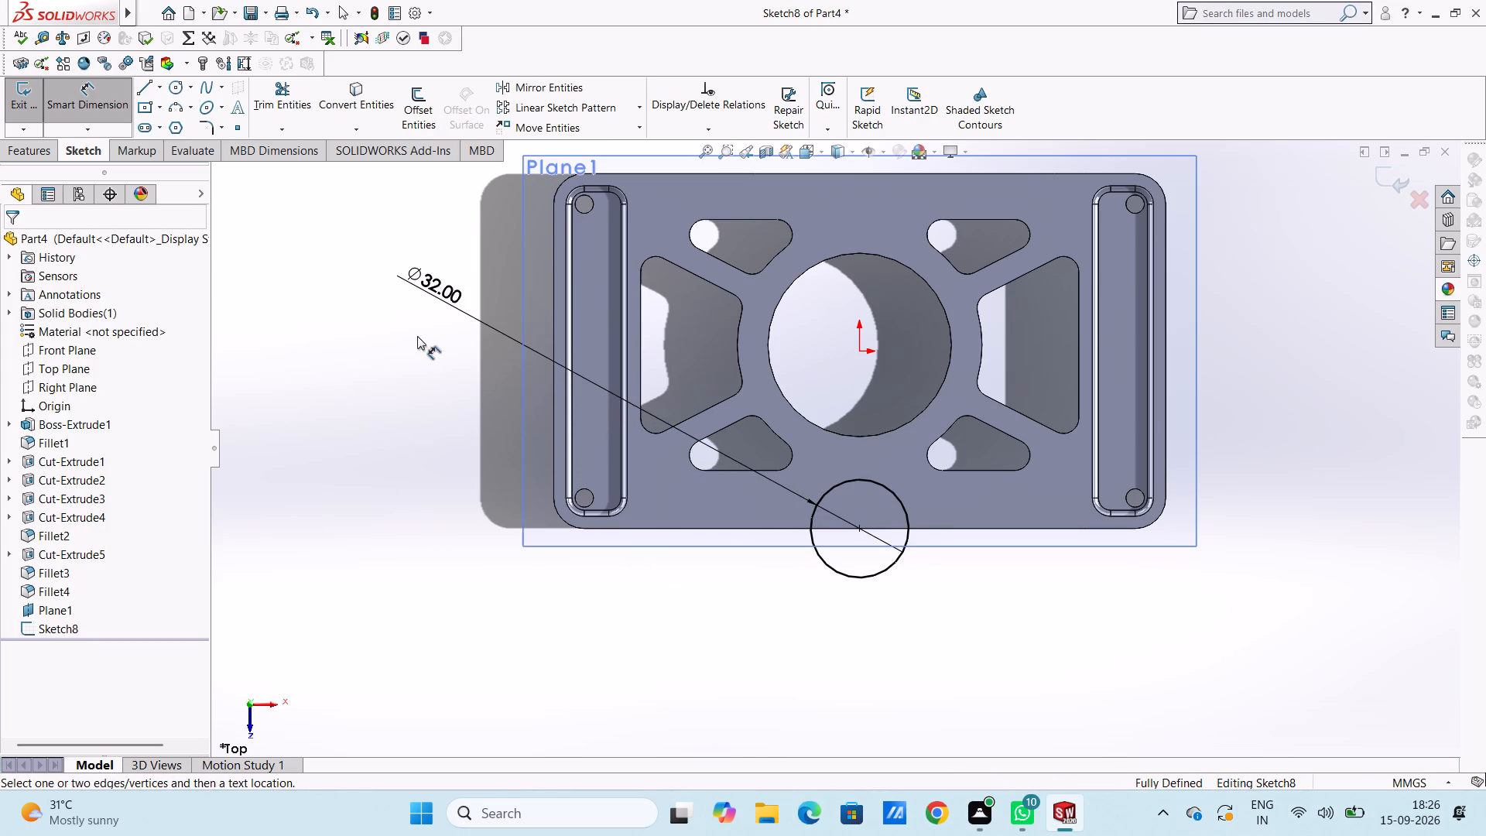
Sketch a vertical line about 82 mm long from the circle's centre, extending outward away from the base.
{"action": "left_click", "coordinate": [141, 87]}
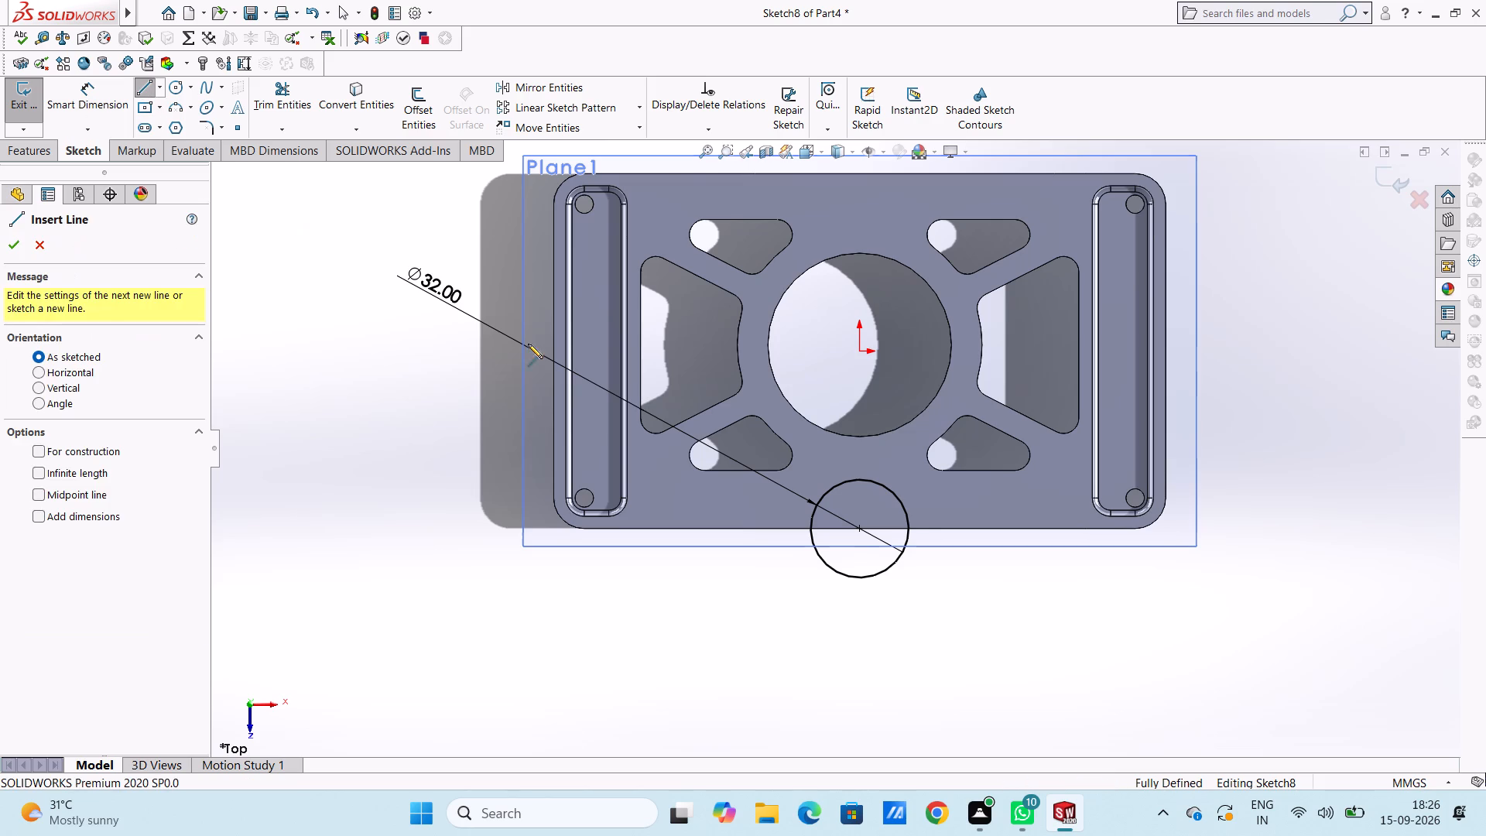
{"action": "left_click", "coordinate": [860, 529]}
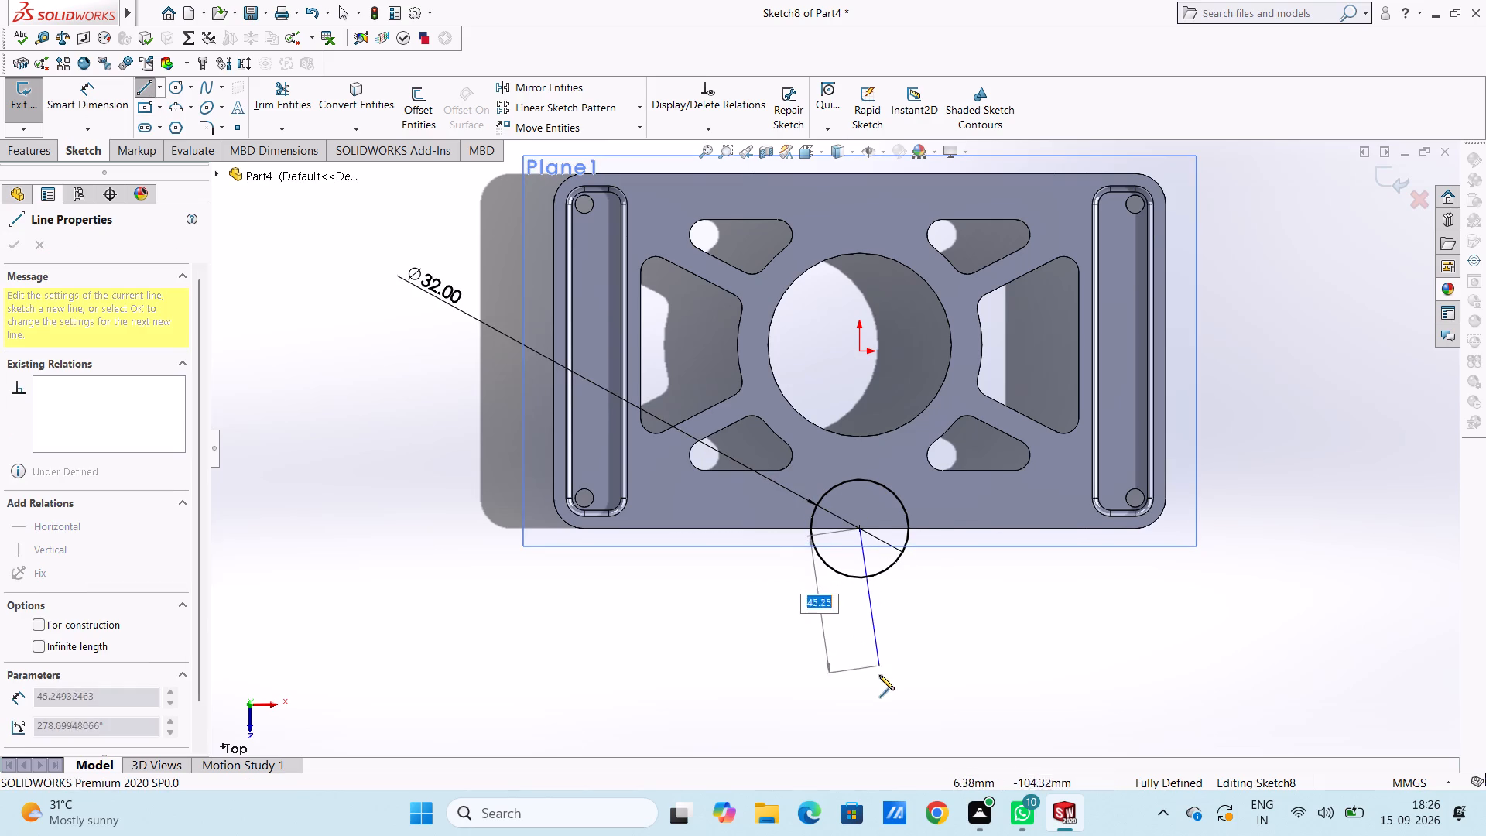
{"action": "scroll", "coordinate": [868, 692], "scroll_direction": "down", "scroll_amount": 2}
{"action": "scroll", "coordinate": [868, 692], "scroll_direction": "up", "scroll_amount": 3}
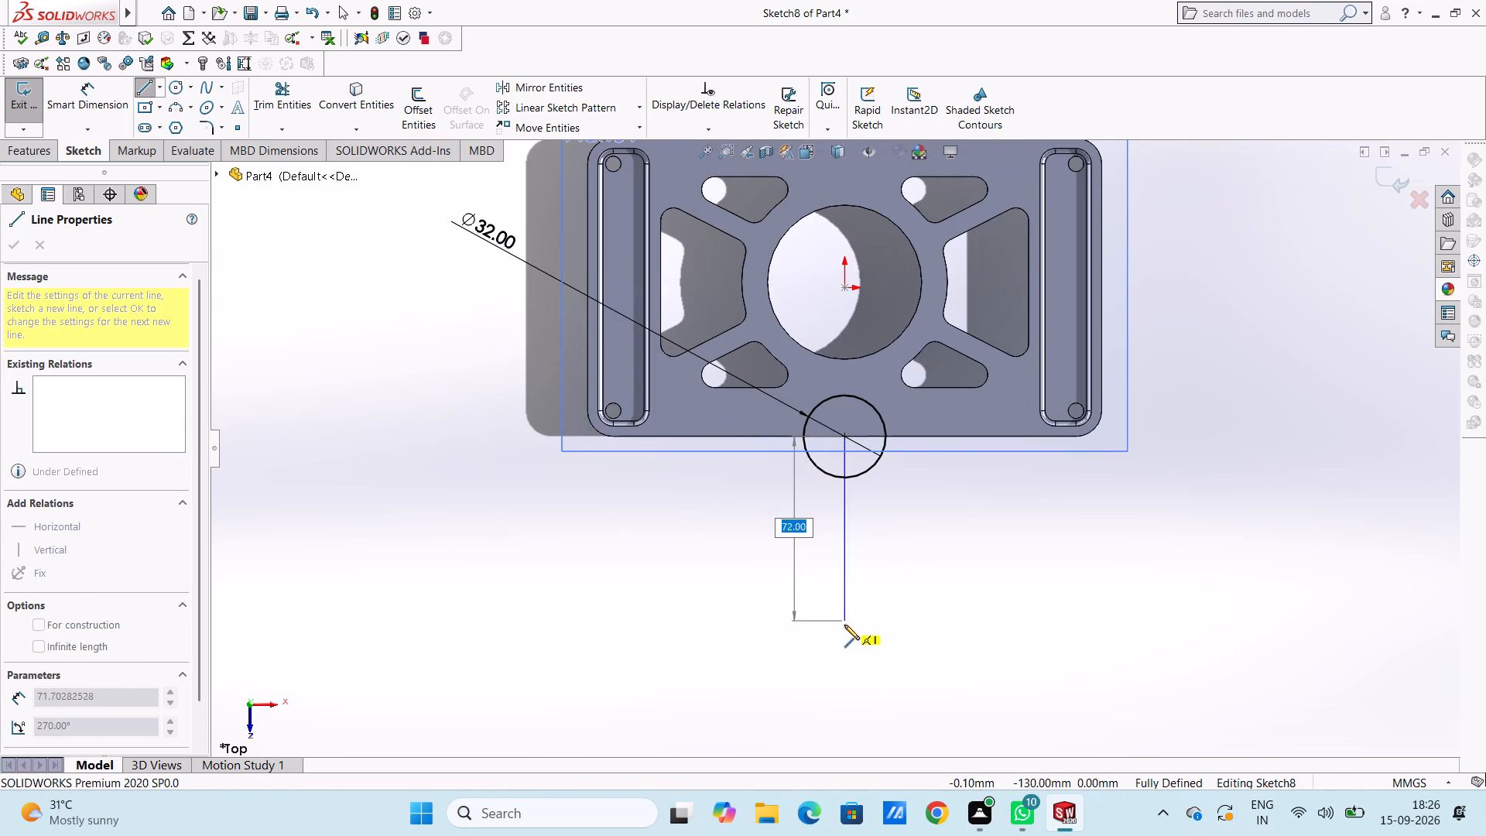
{"action": "left_click", "coordinate": [849, 646]}
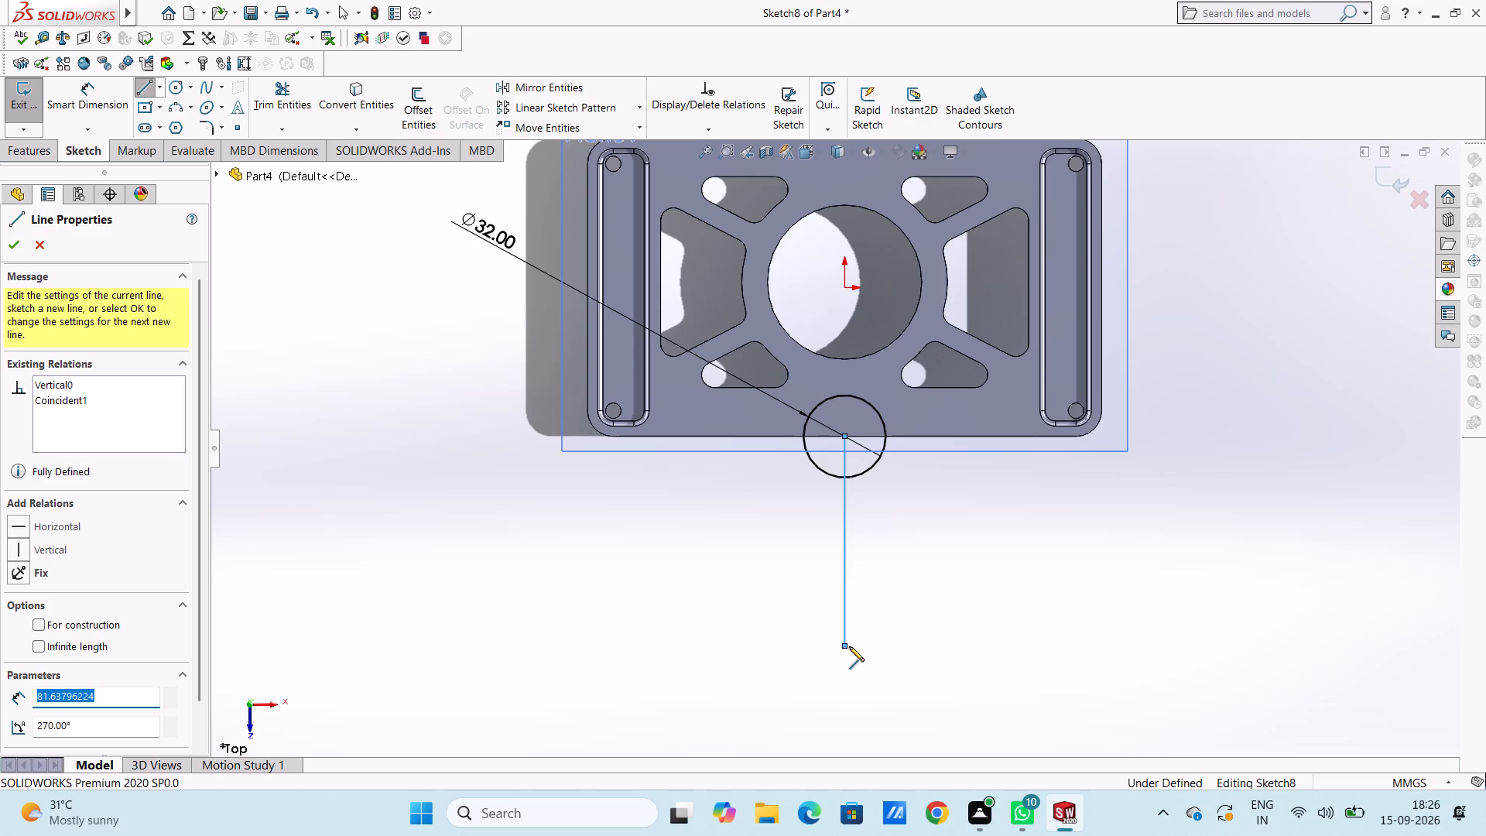
{"action": "key", "text": "Escape"}
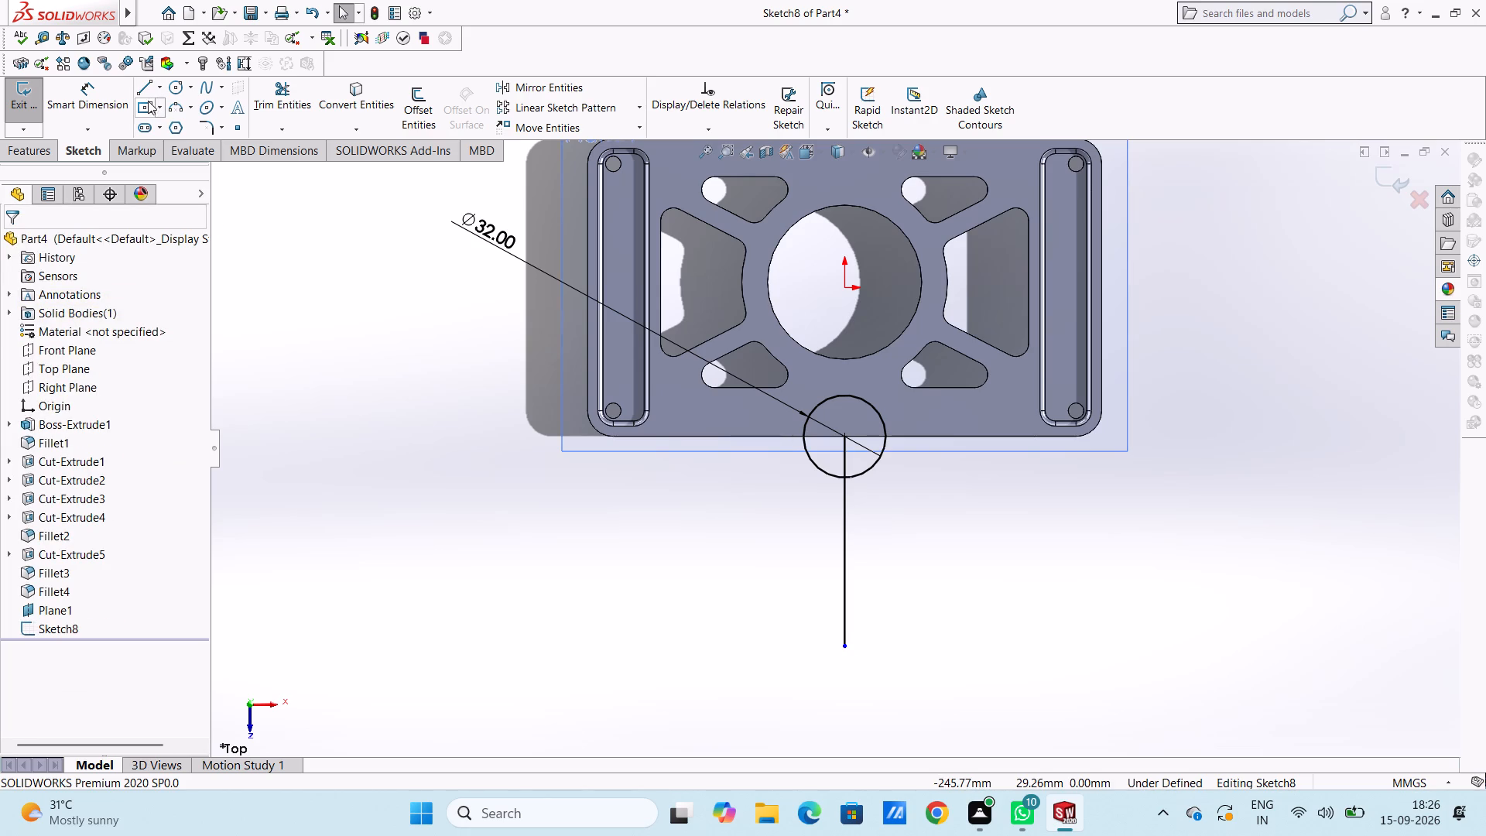
Sketch two slanted lines, each about 107 mm long, from the circle's centre, diverging outward on either side of the vertical line.
{"action": "left_click", "coordinate": [146, 91]}
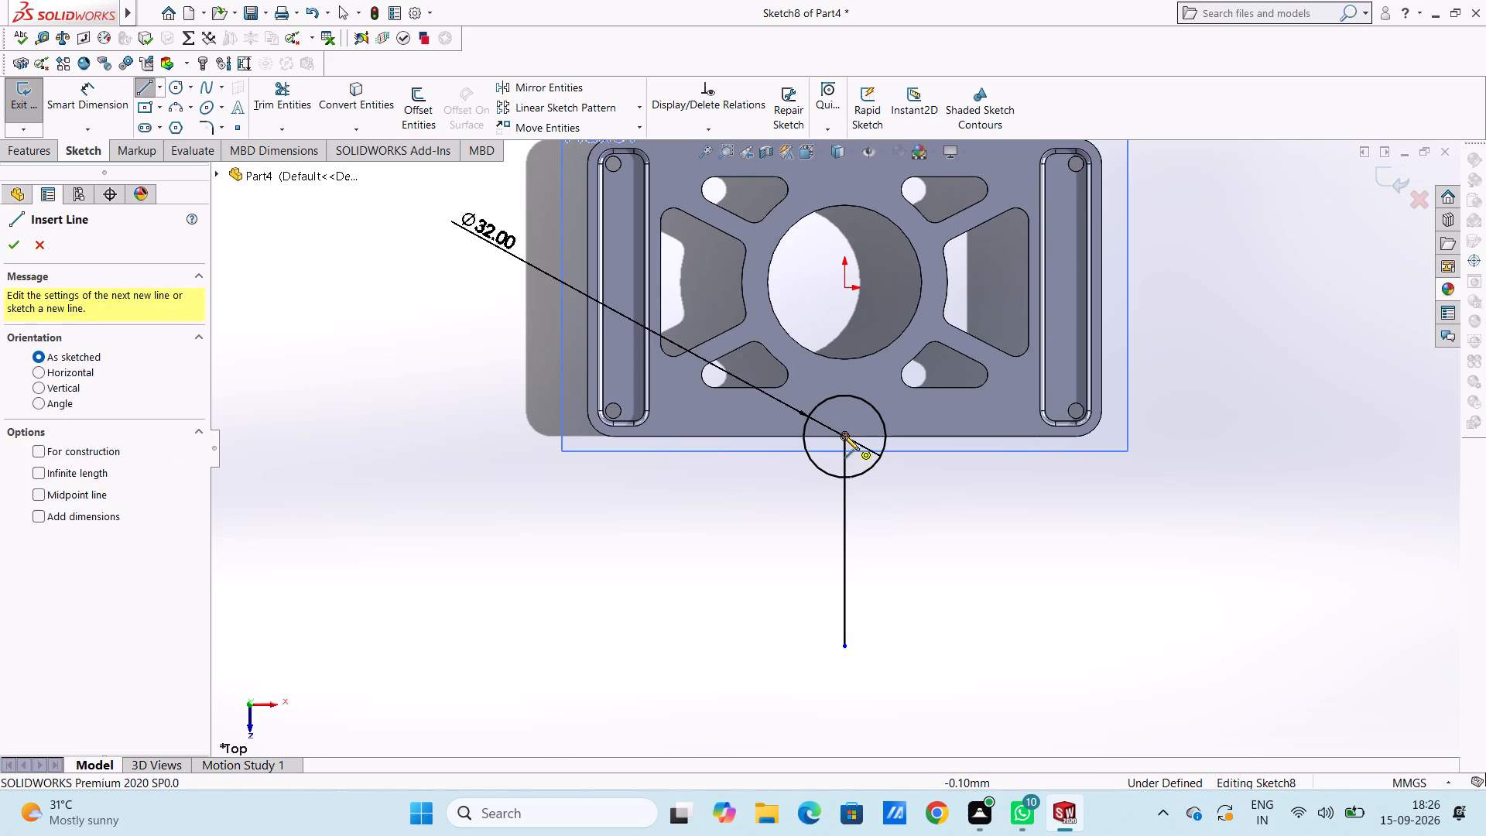
{"action": "left_click", "coordinate": [844, 436]}
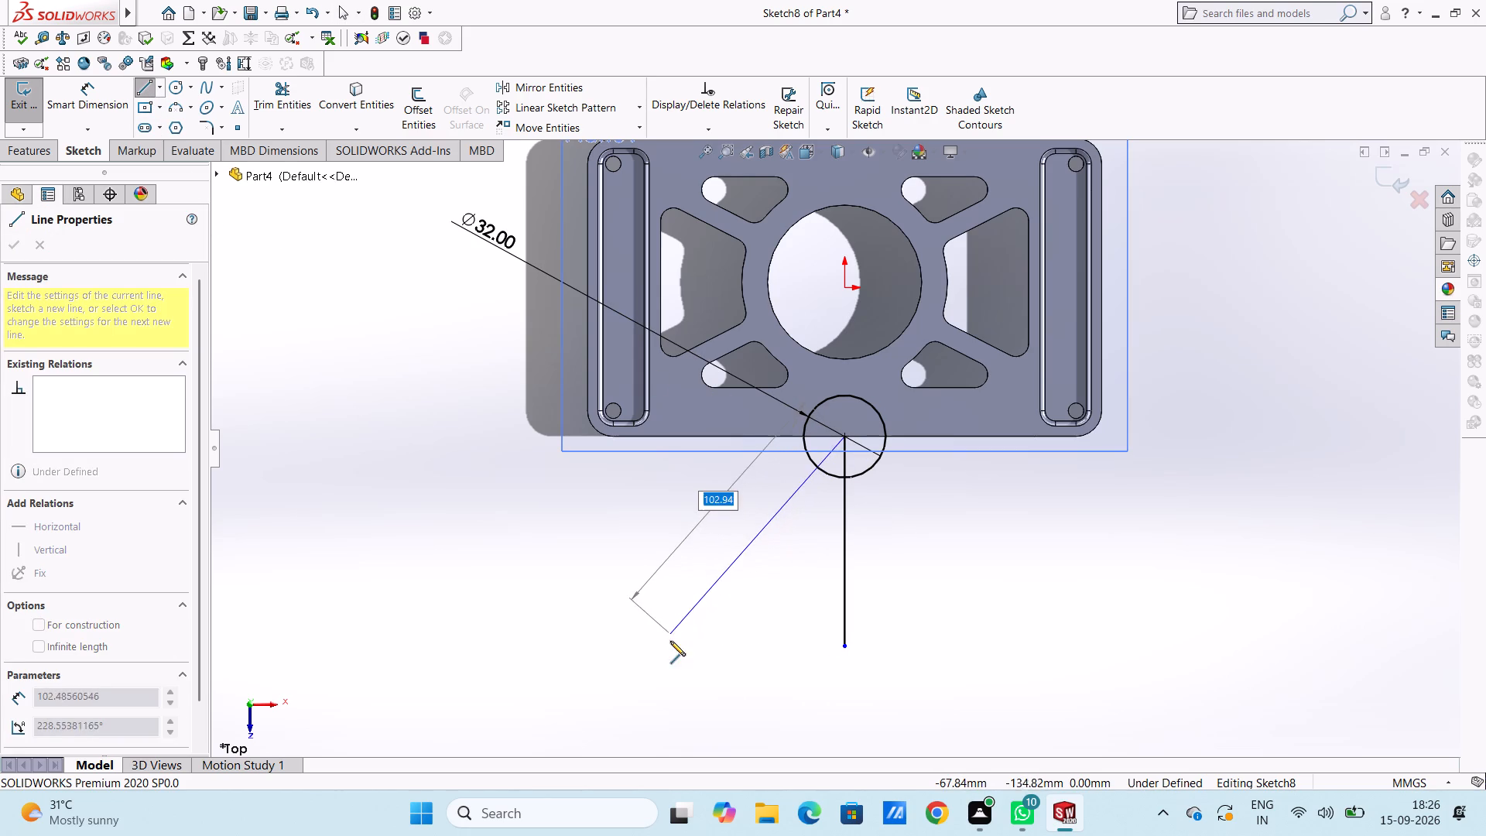
{"action": "left_click", "coordinate": [667, 648]}
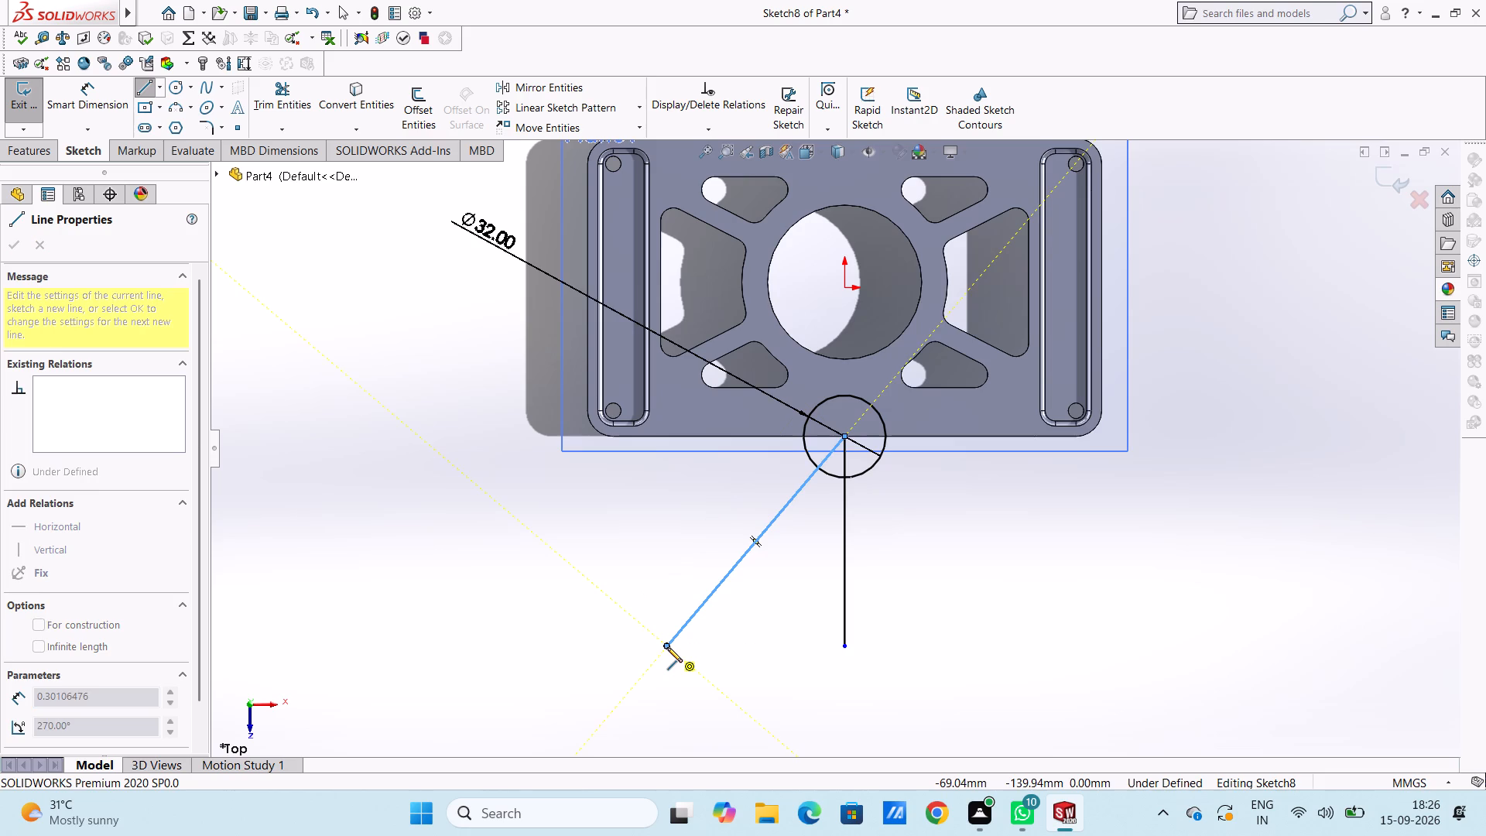
{"action": "key", "text": "Escape"}
{"action": "left_click", "coordinate": [142, 91]}
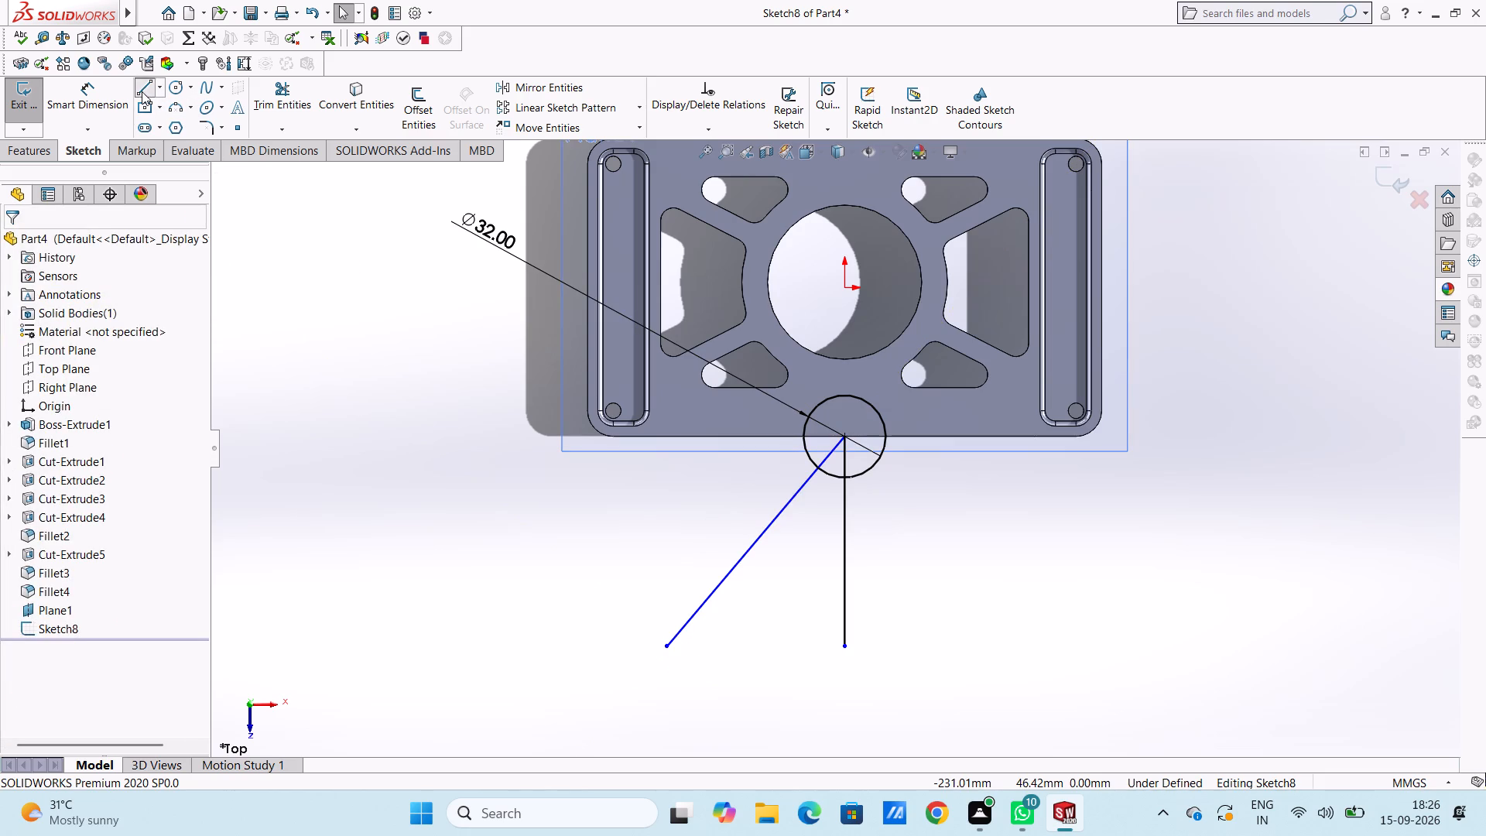
{"action": "left_click", "coordinate": [844, 436]}
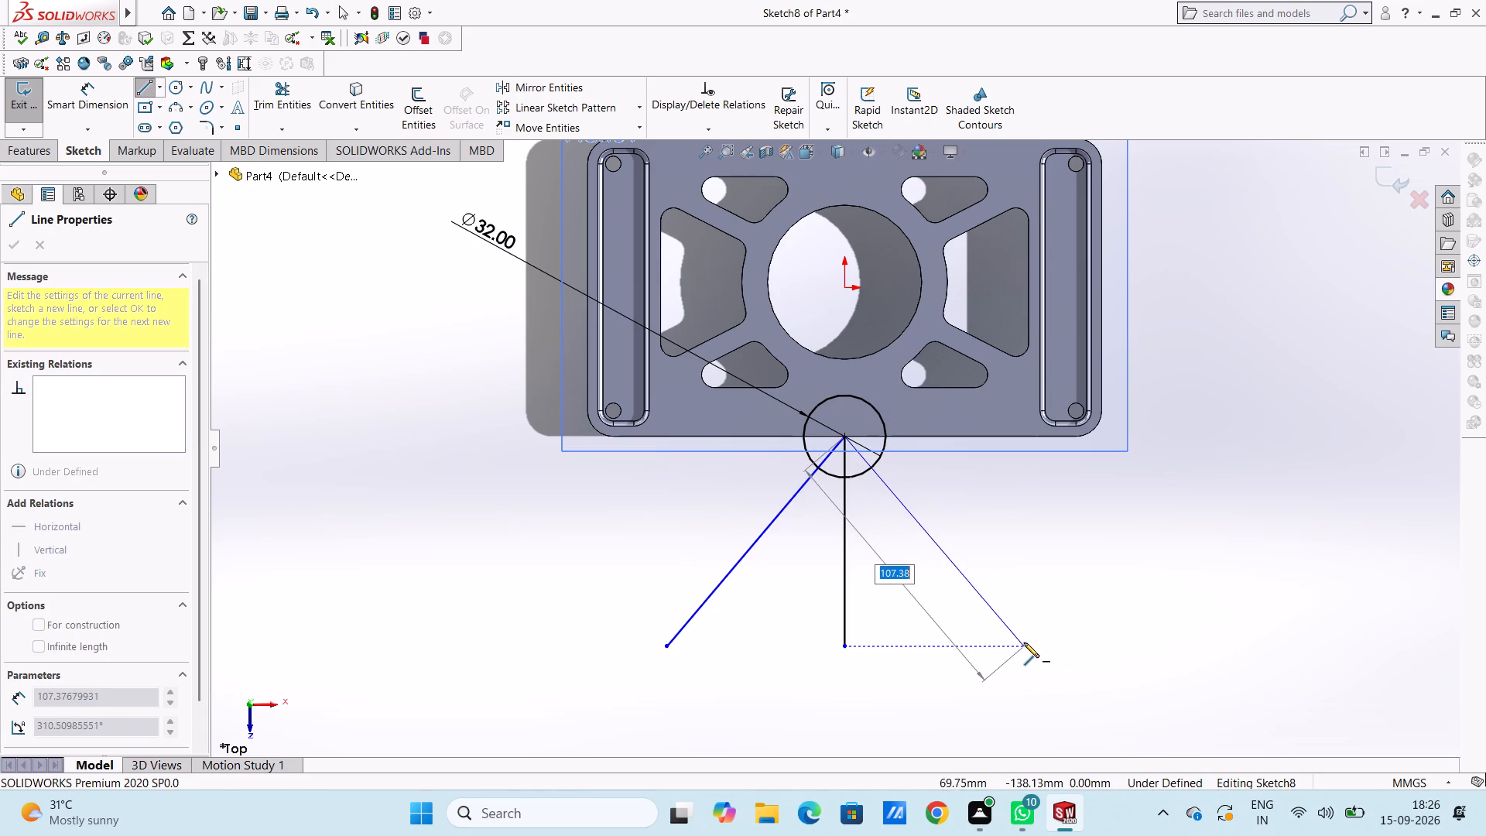
{"action": "left_click", "coordinate": [1024, 642]}
{"action": "key", "text": "Escape"}
{"action": "key", "text": "Escape"}
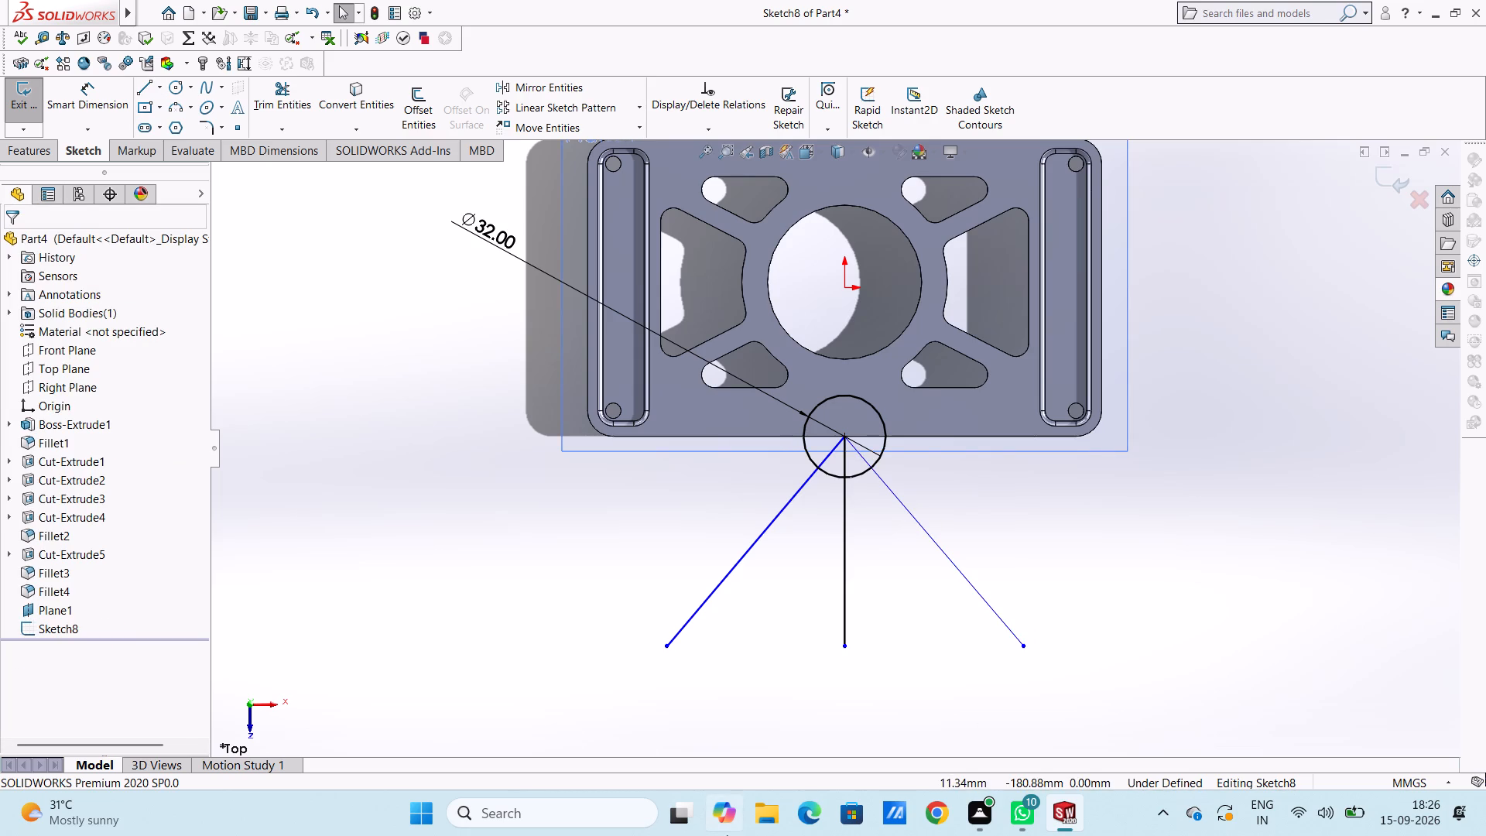
Dimension the angle between the left slanted line and the vertical line at 25 degrees.
{"action": "left_click", "coordinate": [98, 94]}
{"action": "left_click", "coordinate": [744, 551]}
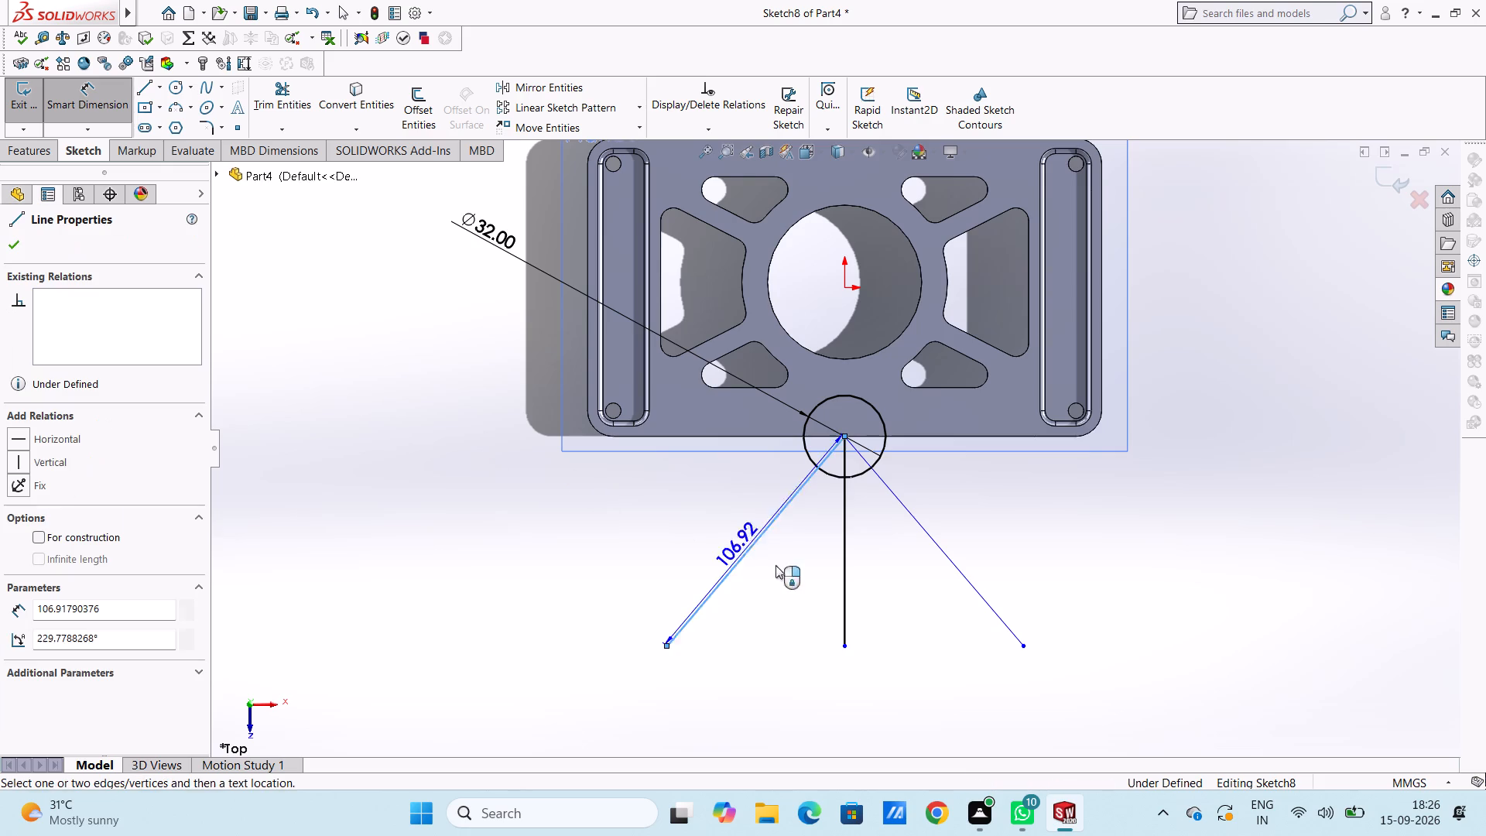
{"action": "left_click", "coordinate": [844, 574]}
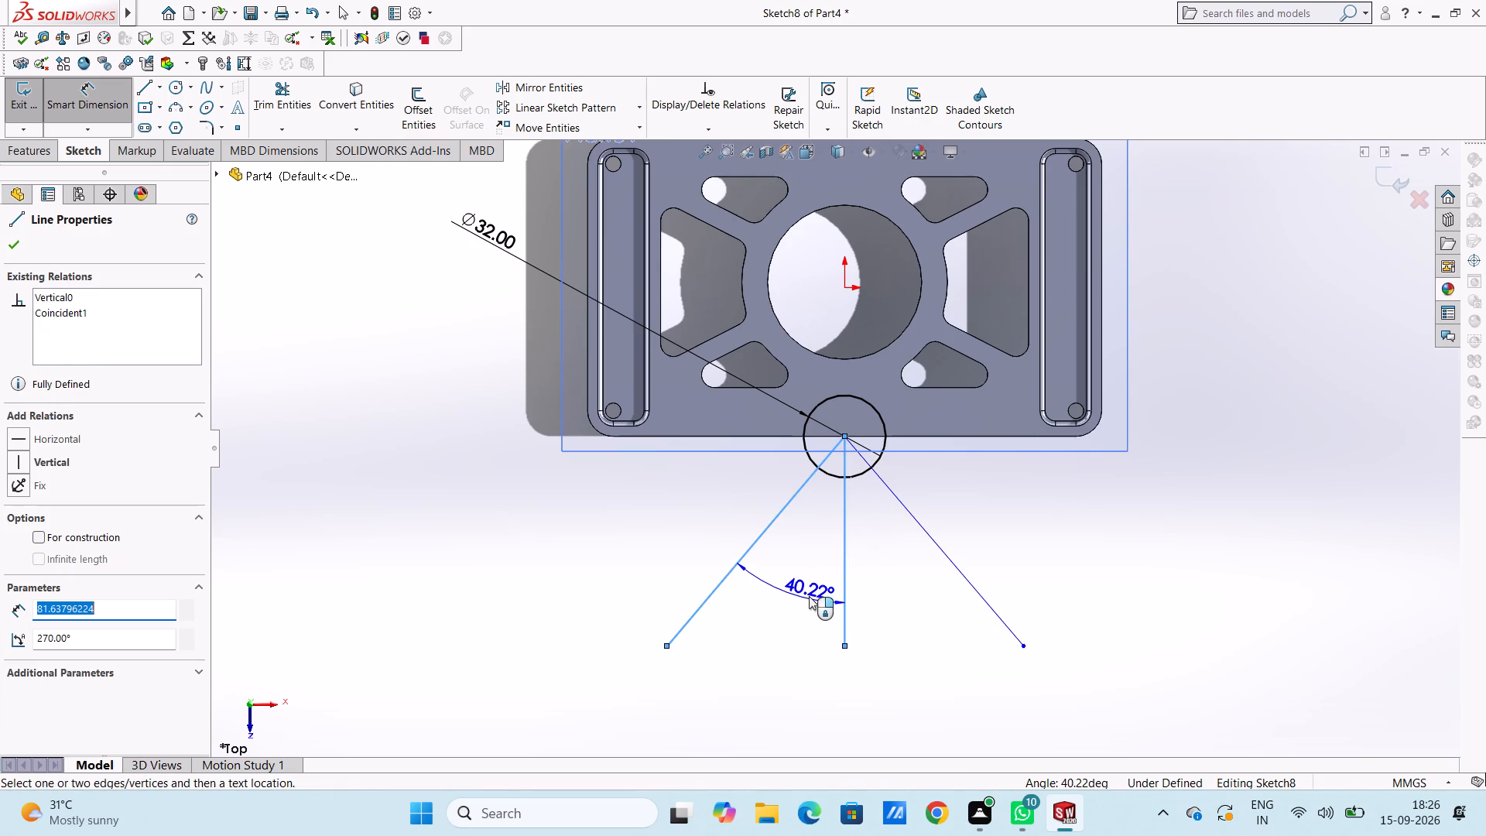
{"action": "left_click", "coordinate": [810, 596]}
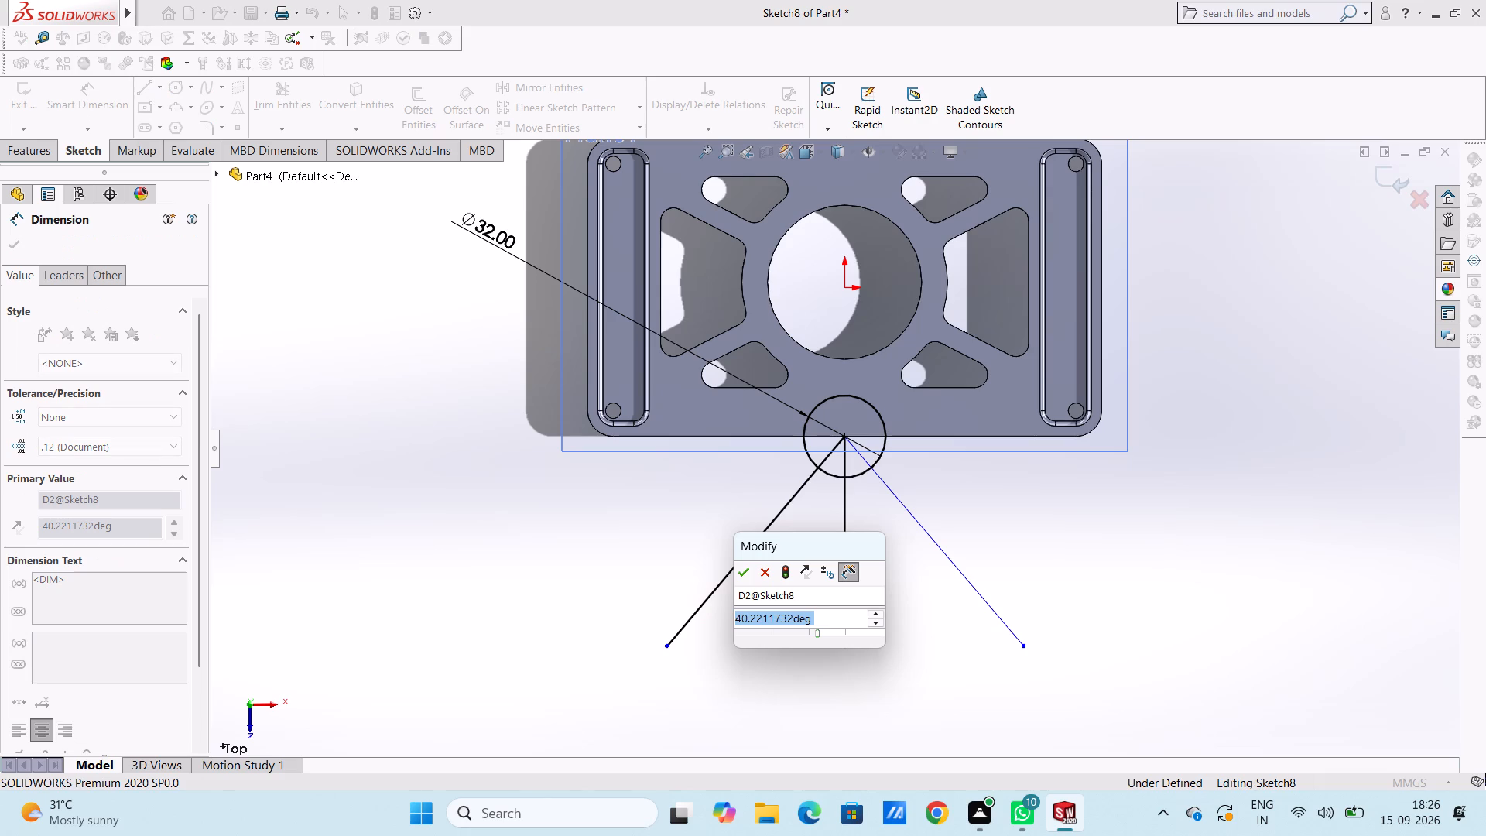
{"action": "type", "text": "25"}
{"action": "key", "text": "Return"}
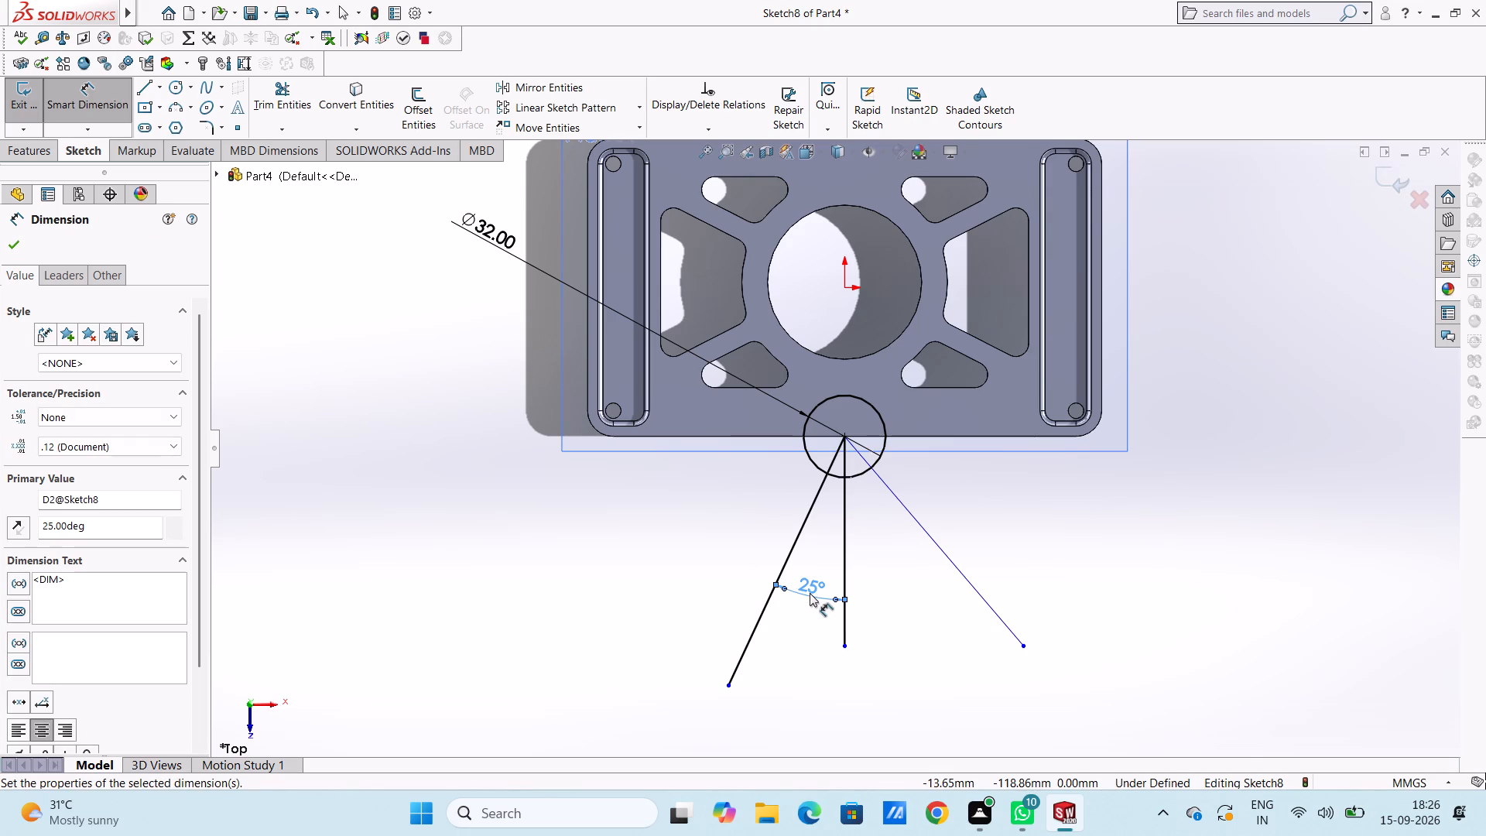
{"action": "left_click", "coordinate": [803, 601]}
Dimension the angle between the vertical line and the right slanted line at 25 degrees.
{"action": "left_click", "coordinate": [843, 540]}
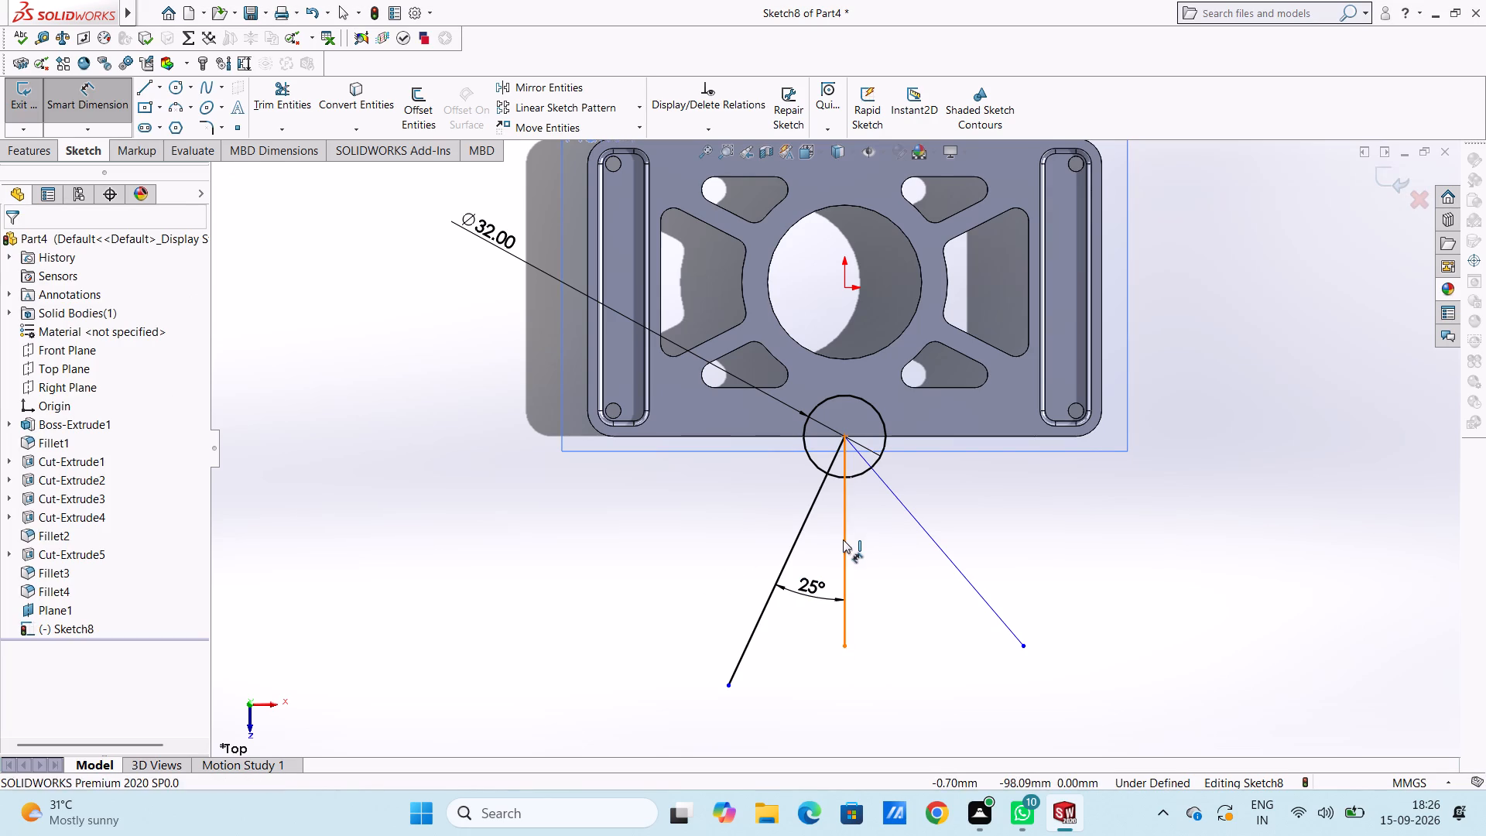
{"action": "left_click", "coordinate": [922, 530]}
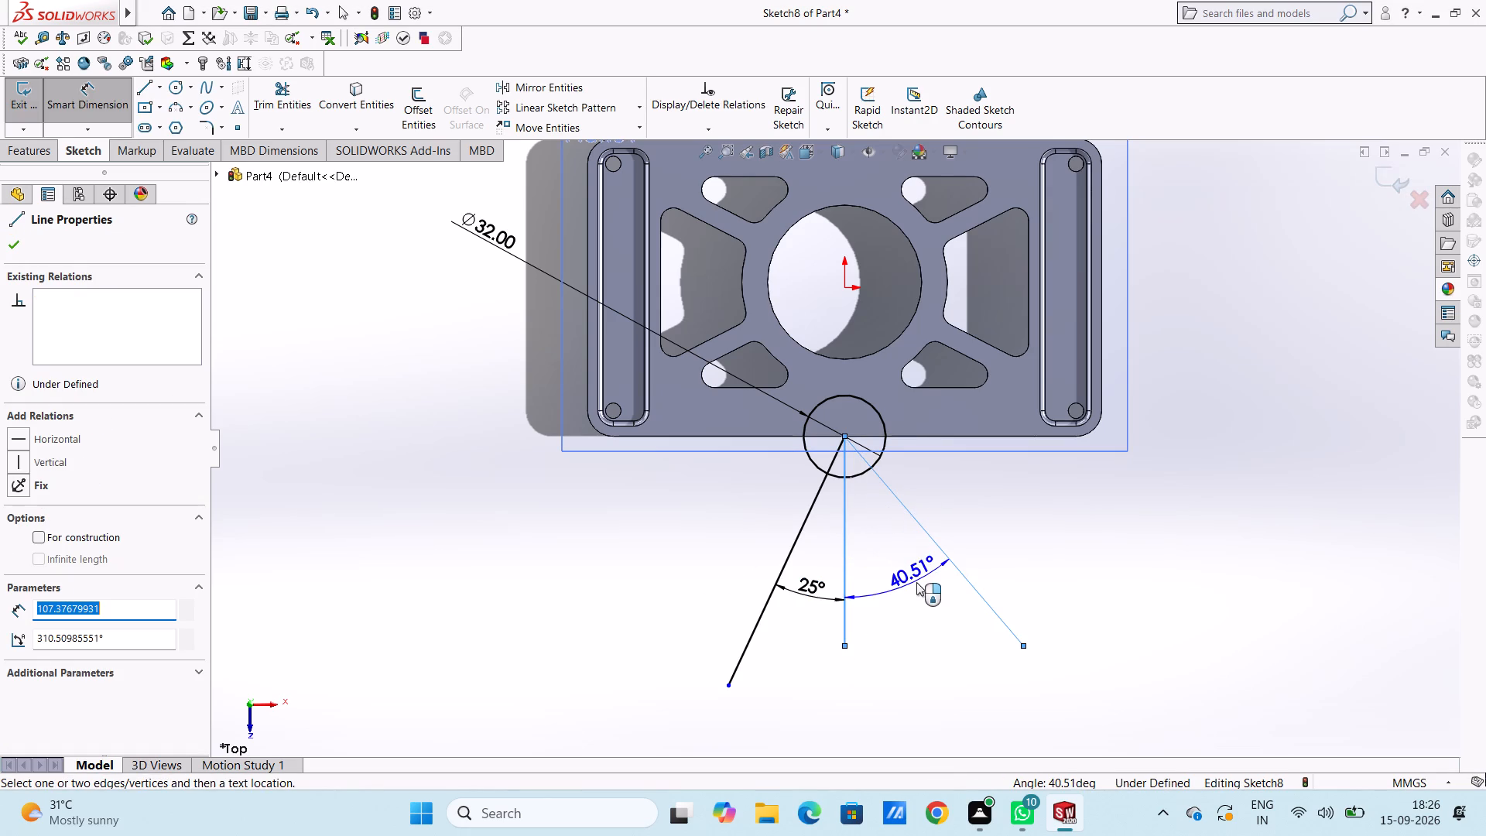
{"action": "left_click", "coordinate": [916, 585]}
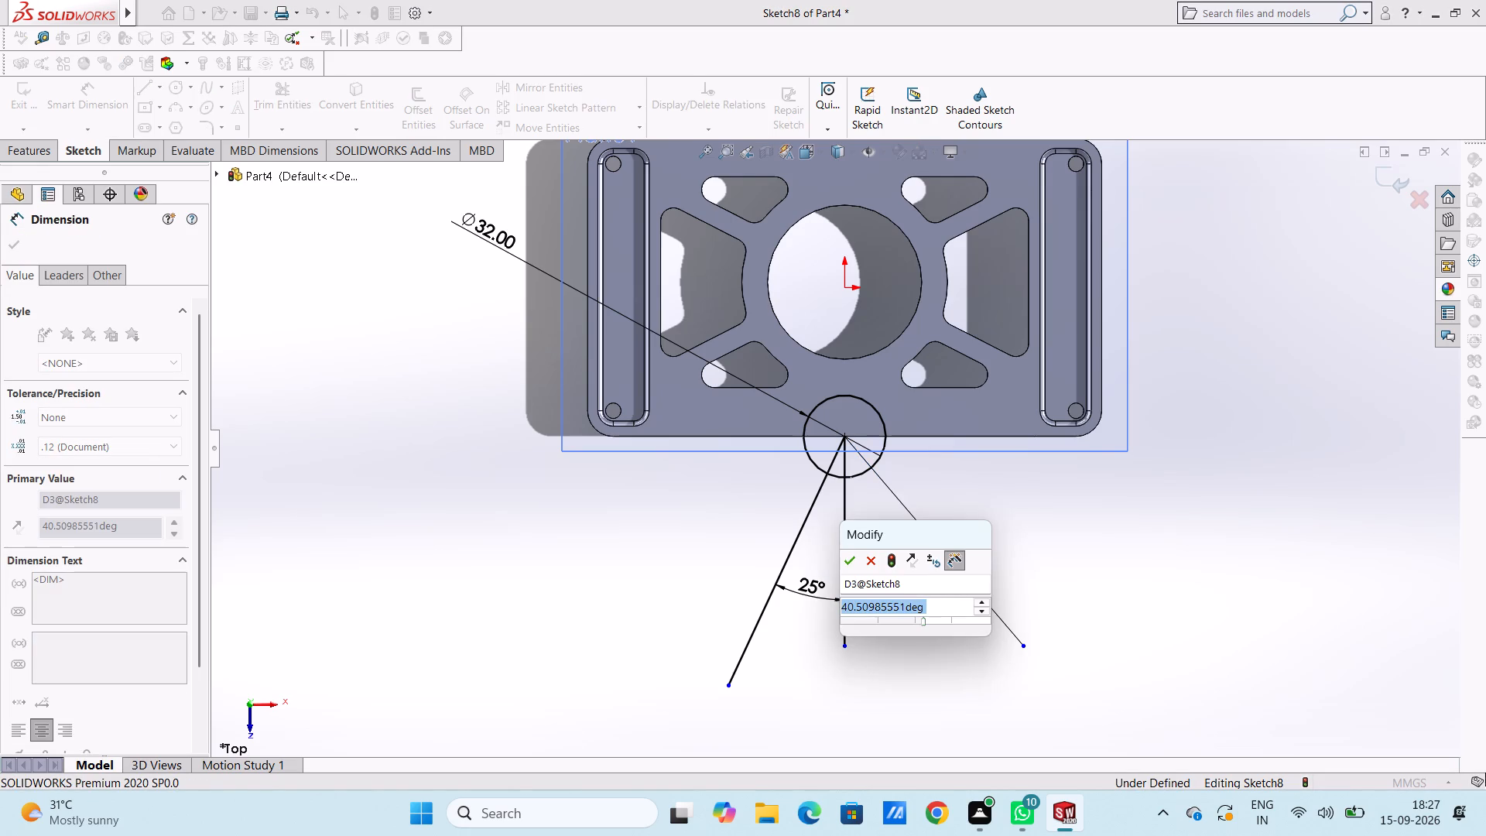
{"action": "type", "text": "25"}
{"action": "key", "text": "Return"}
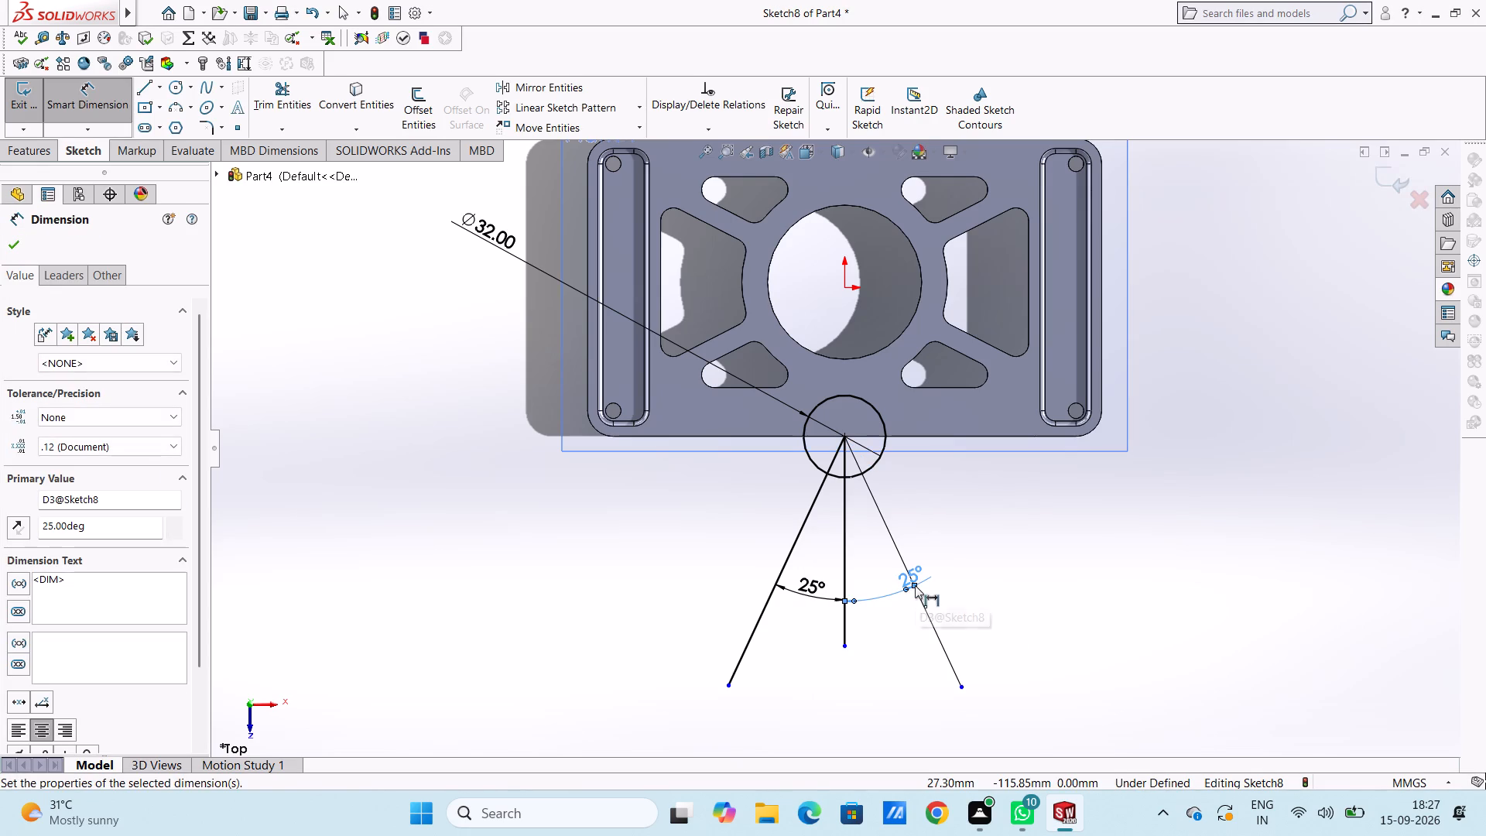
{"action": "left_click", "coordinate": [882, 652]}
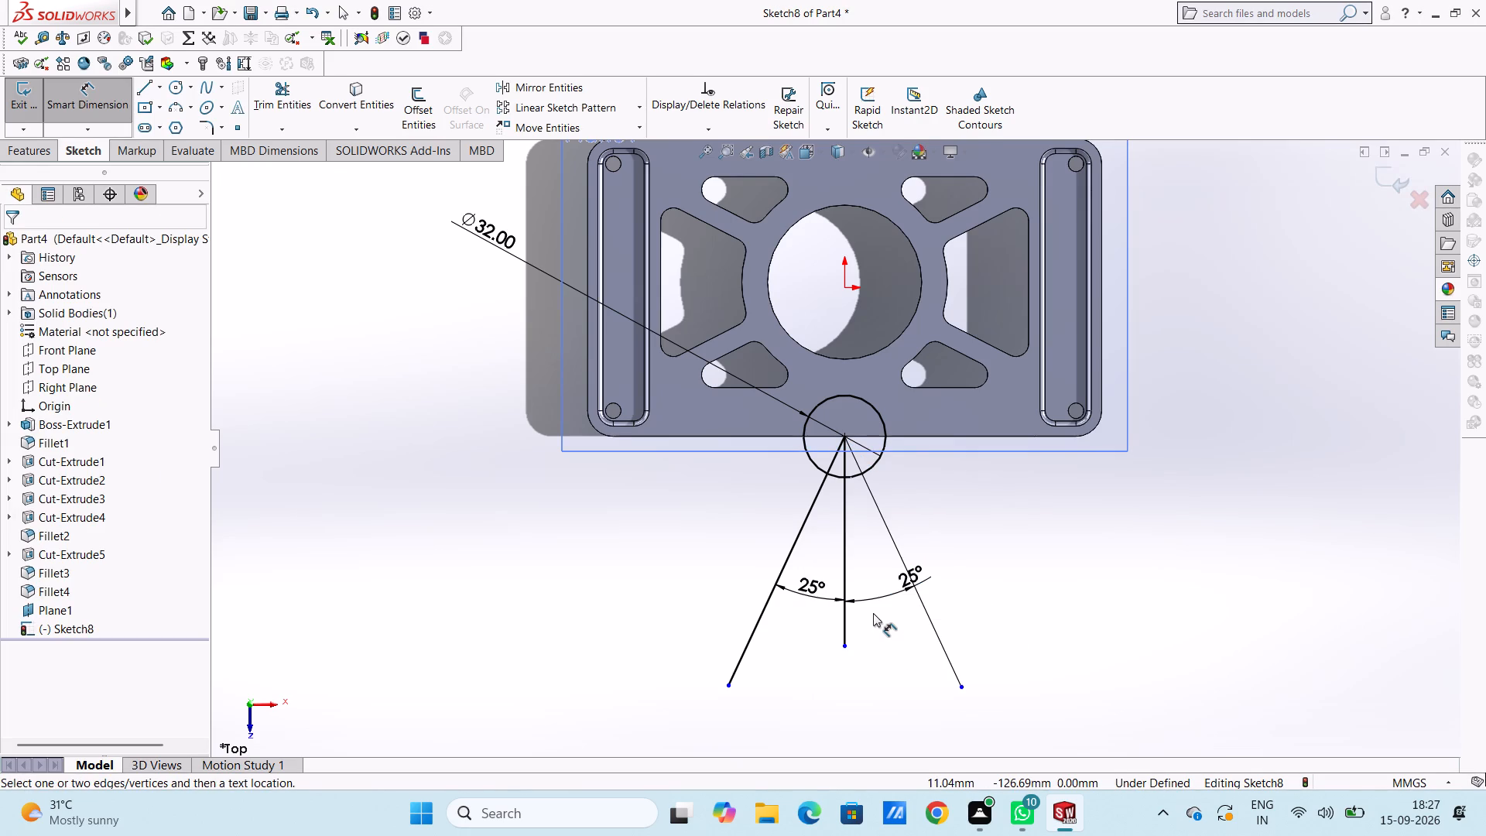
{"action": "scroll", "coordinate": [873, 613], "scroll_direction": "down", "scroll_amount": 2}
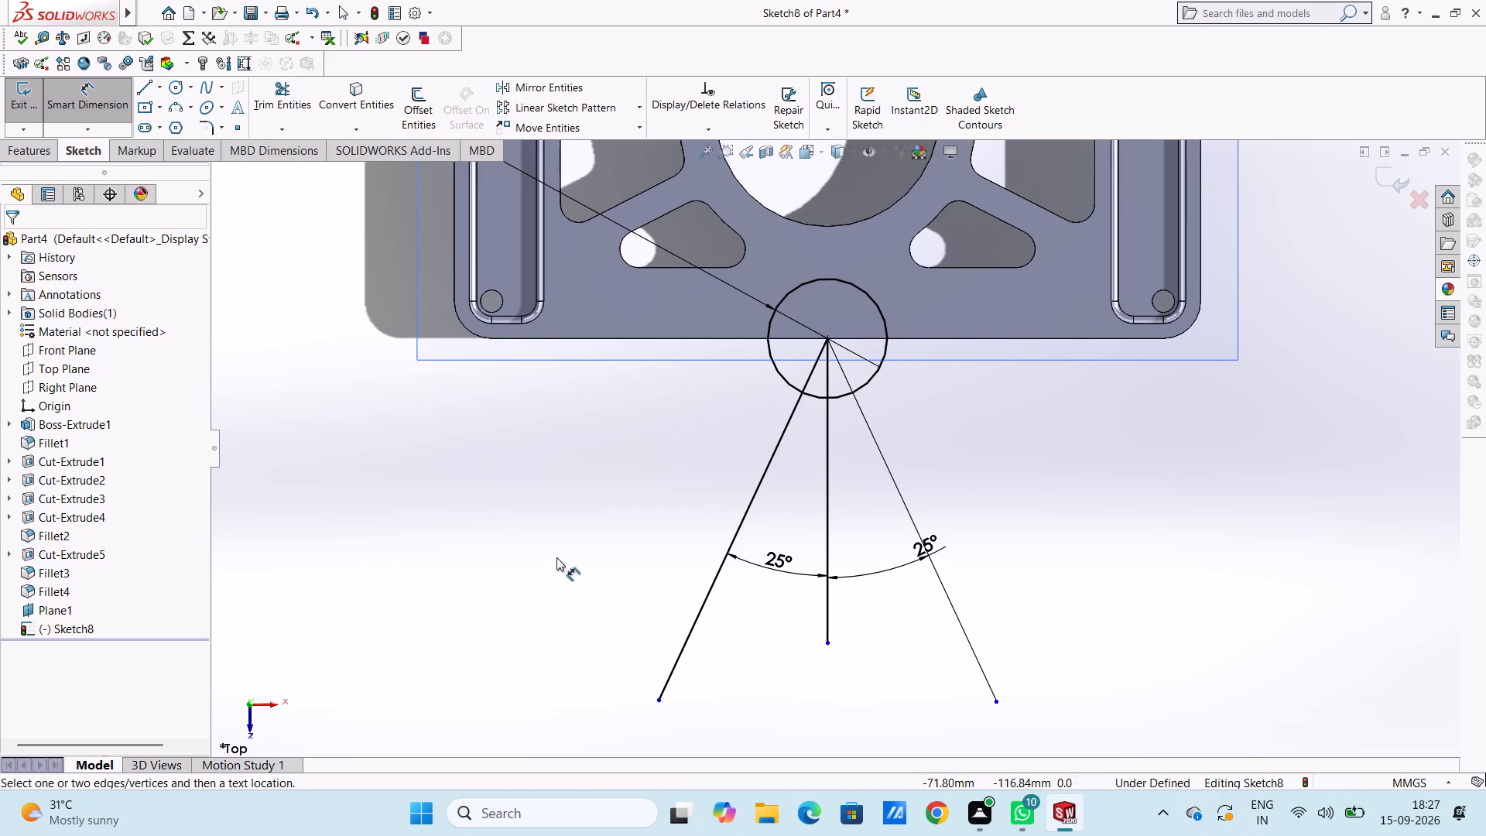
{"action": "key", "text": "Escape"}
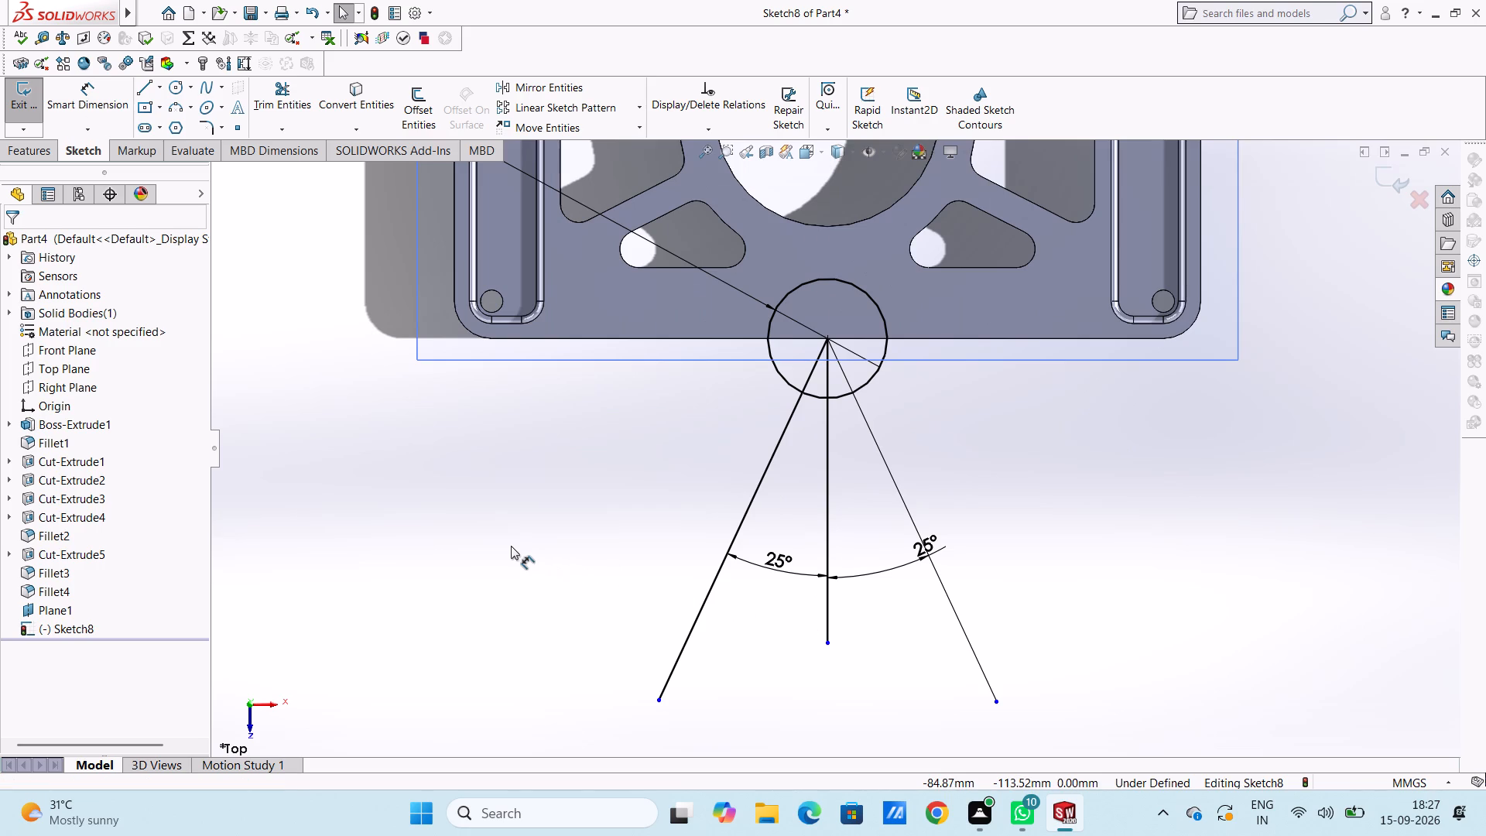
{"action": "key", "text": "Escape"}
Sketch two concentric circles of 10 mm and 7 mm radius in the open space left of the left slanted line.
{"action": "scroll", "coordinate": [674, 495], "scroll_direction": "down", "scroll_amount": 2}
{"action": "scroll", "coordinate": [674, 495], "scroll_direction": "up", "scroll_amount": 3}
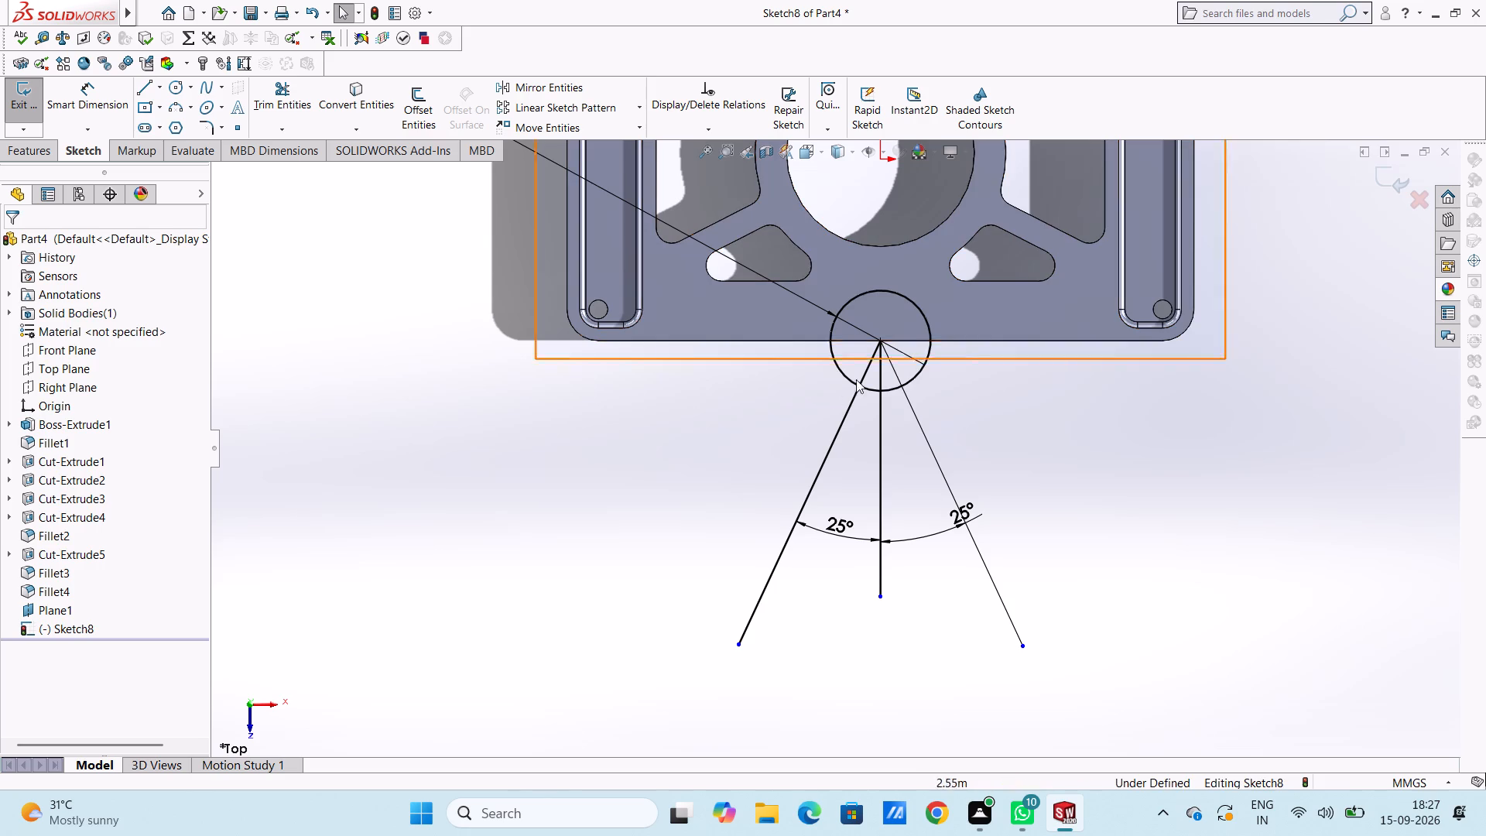
{"action": "left_click", "coordinate": [173, 95]}
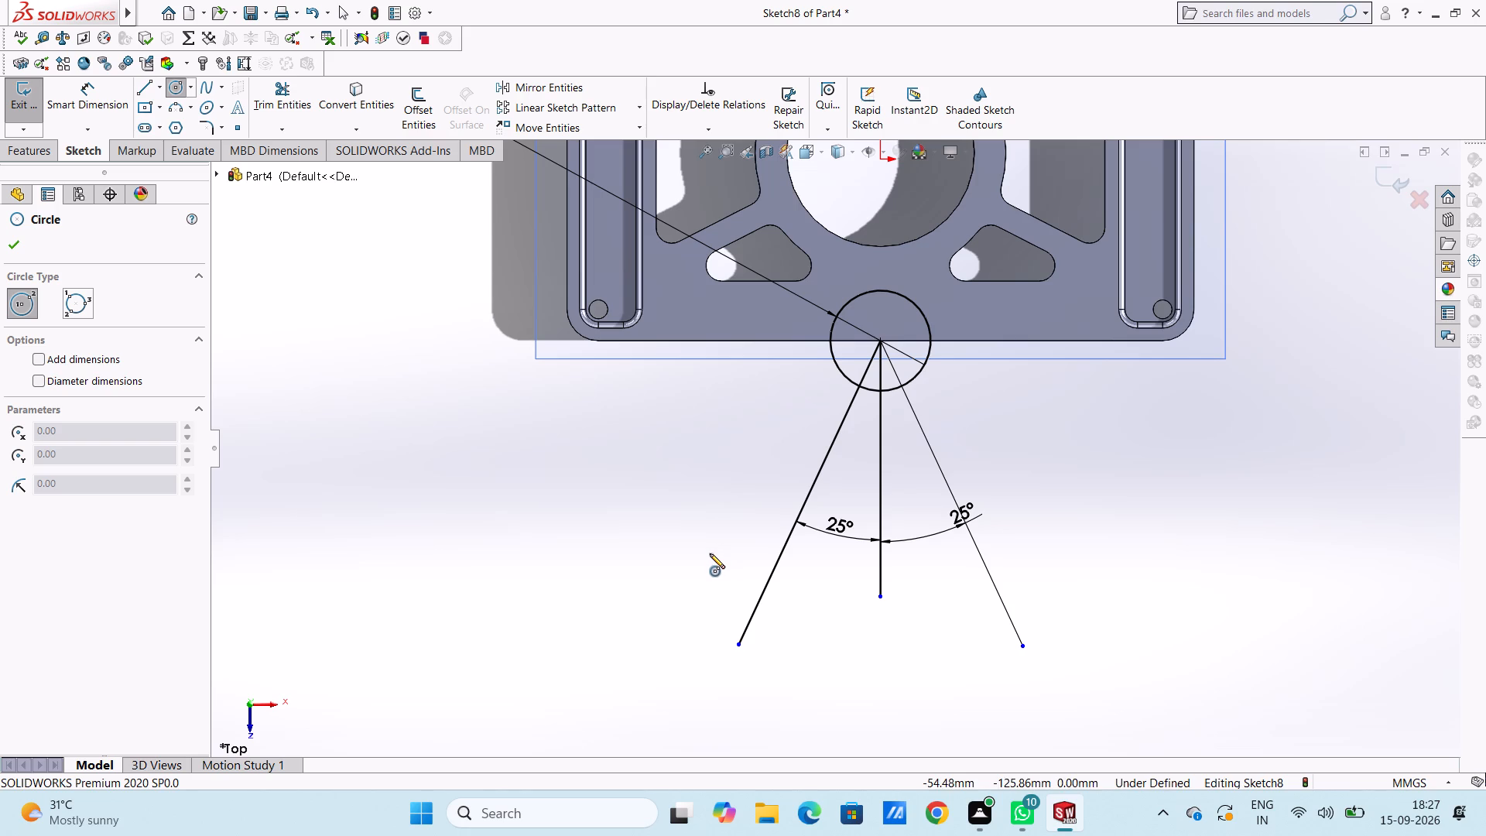
{"action": "left_click", "coordinate": [732, 526]}
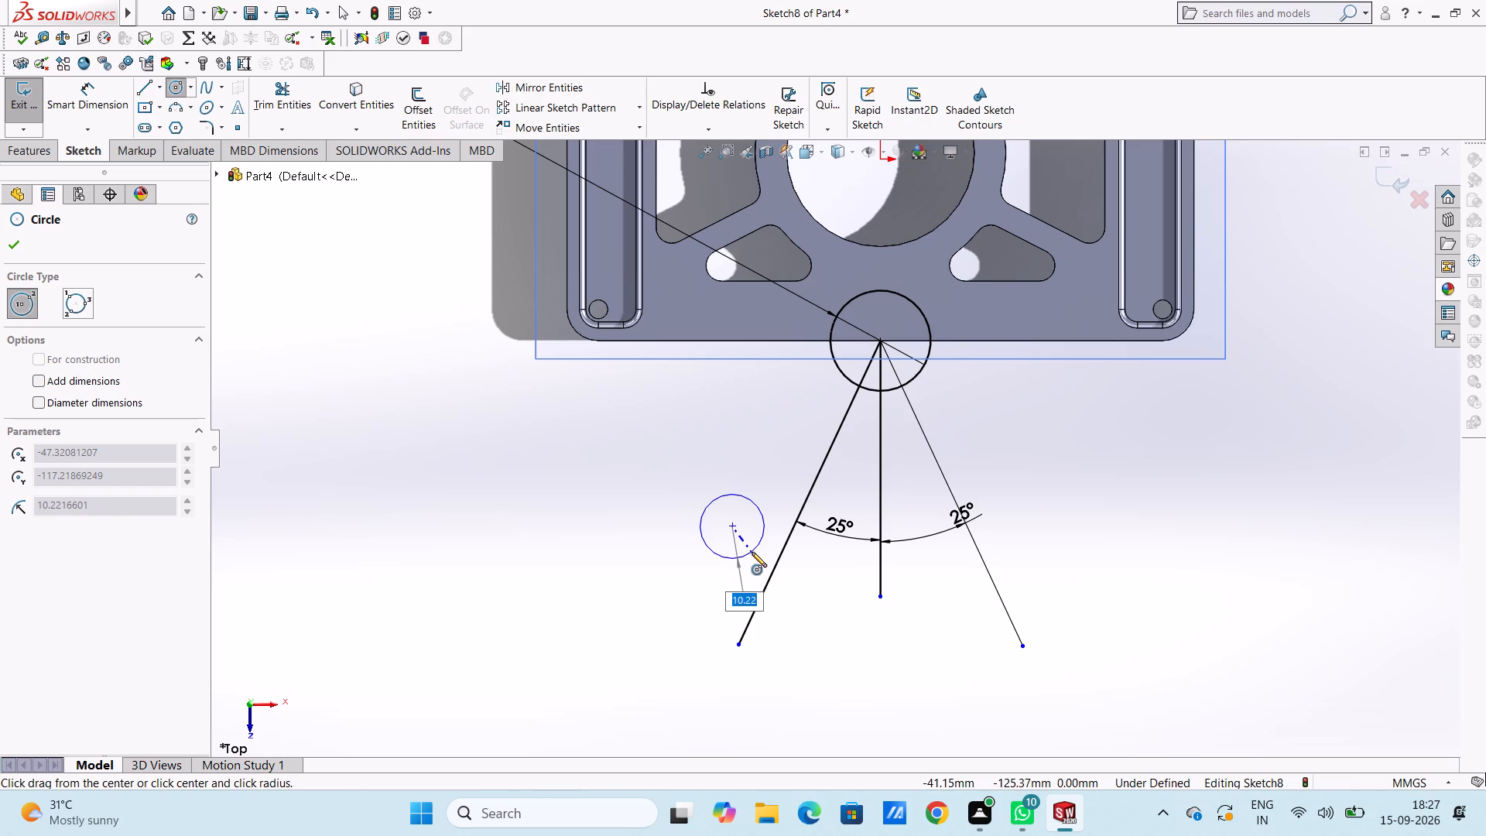
{"action": "type", "text": "10"}
{"action": "key", "text": "Return"}
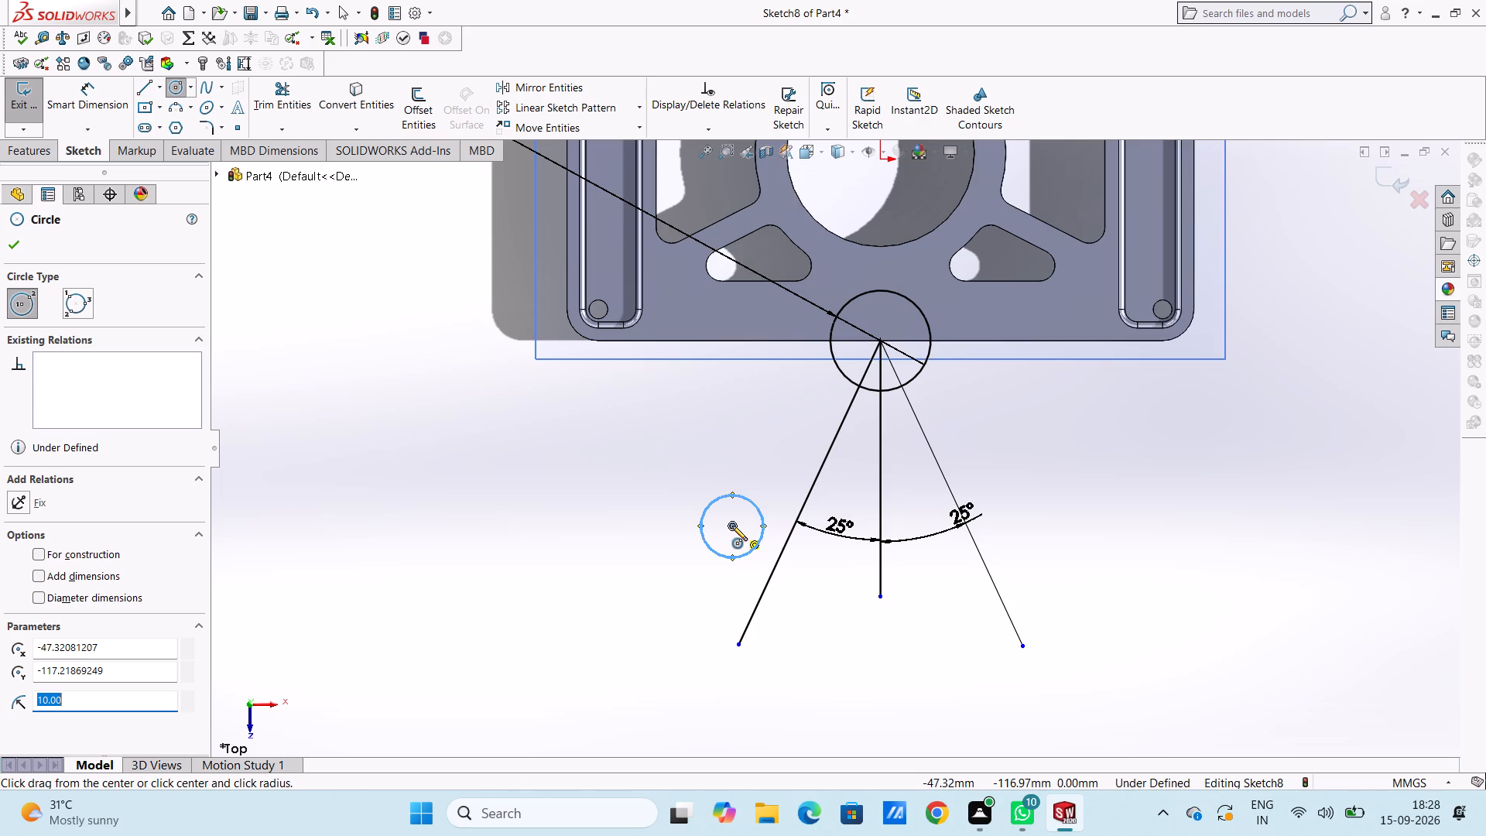
{"action": "left_click", "coordinate": [731, 524]}
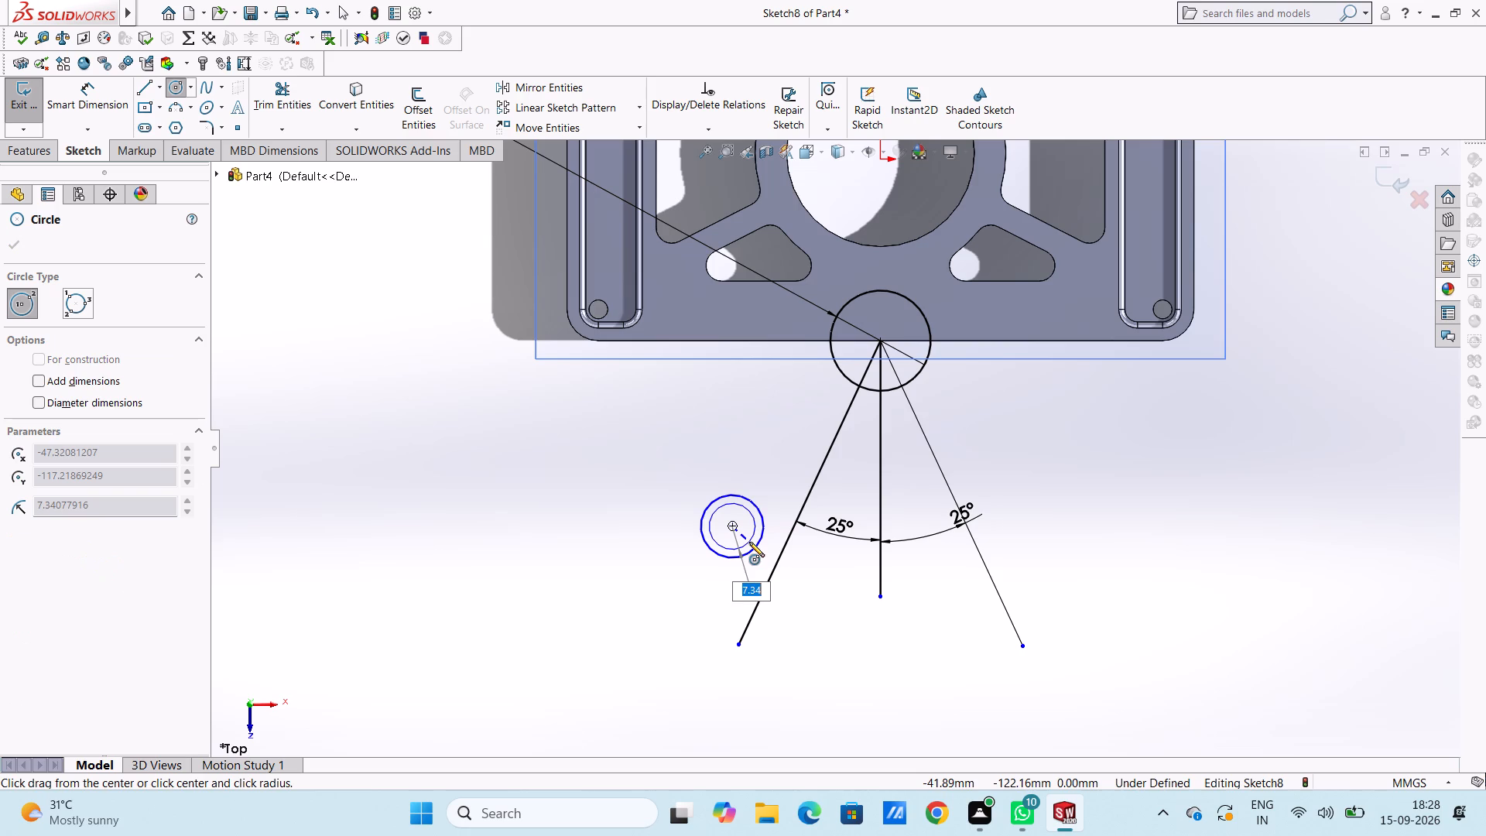
{"action": "key", "text": "7"}
{"action": "key", "text": "Return"}
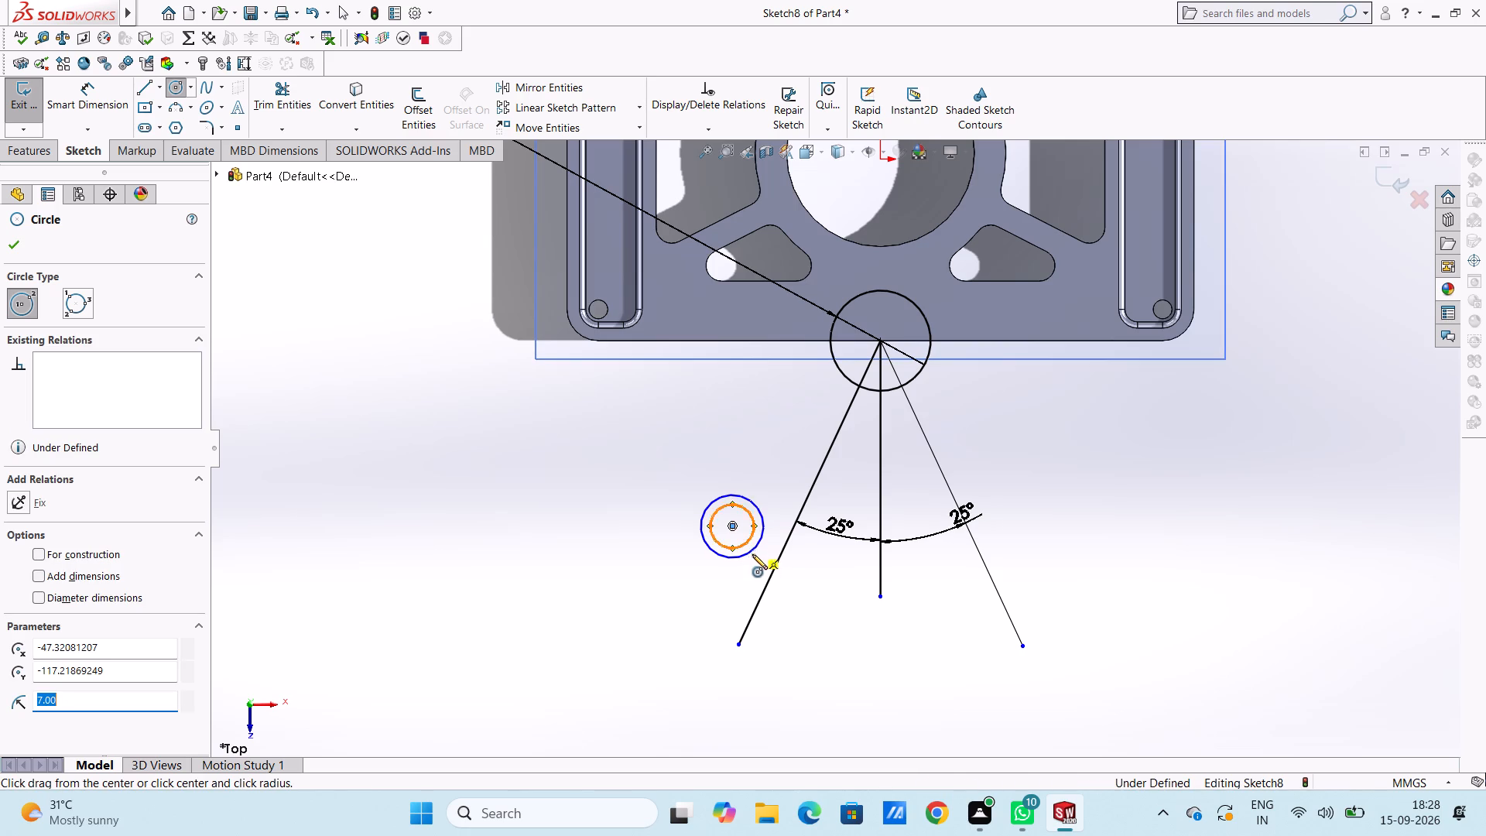
{"action": "key", "text": "Escape"}
{"action": "key", "text": "Escape"}
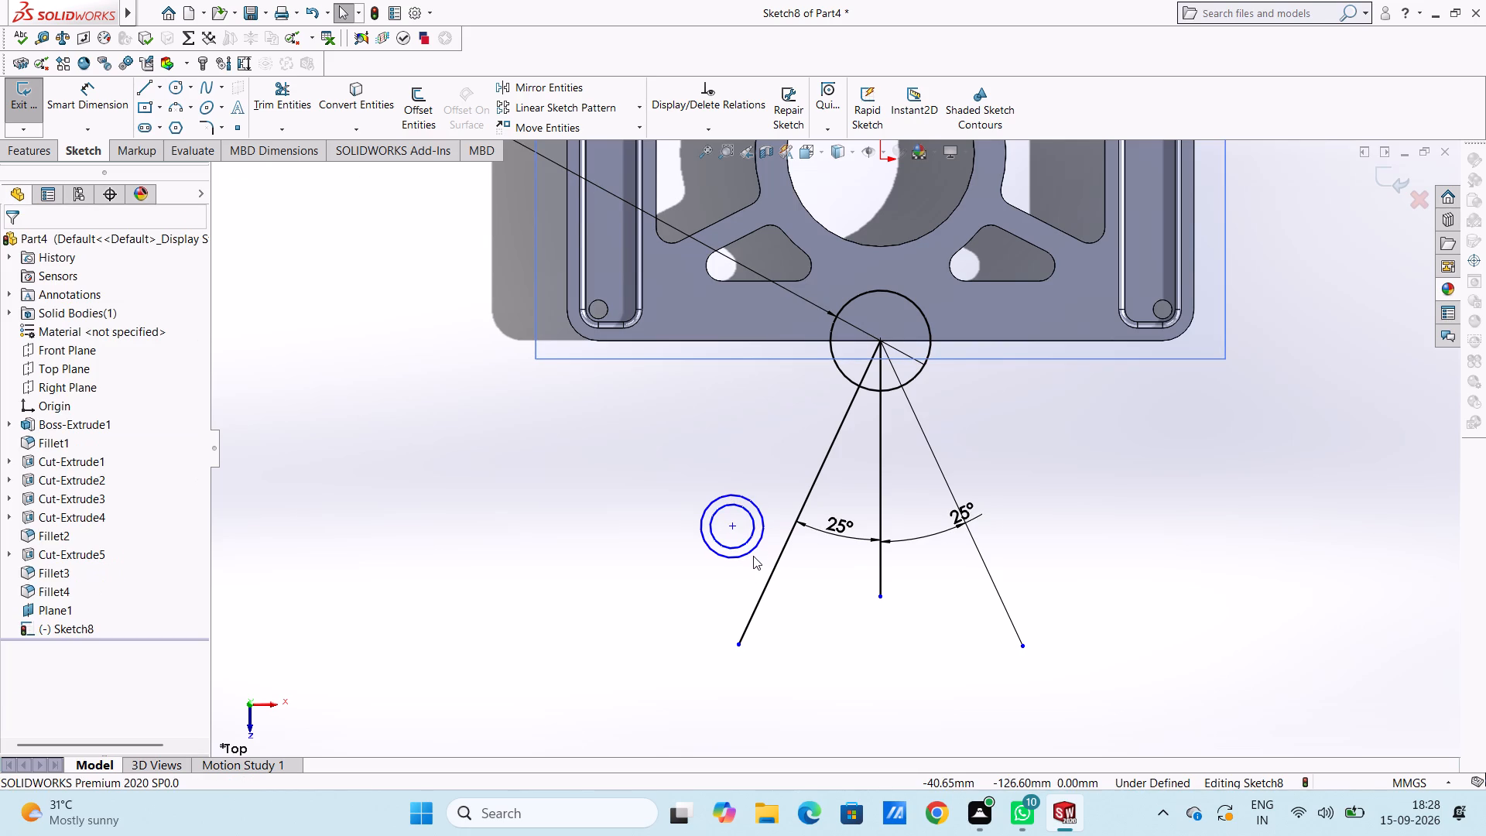
Dimension the diameter of the outer concentric circle at 20 mm.
{"action": "scroll", "coordinate": [753, 556], "scroll_direction": "down", "scroll_amount": 2}
{"action": "scroll", "coordinate": [753, 556], "scroll_direction": "up", "scroll_amount": 4}
{"action": "scroll", "coordinate": [753, 556], "scroll_direction": "down", "scroll_amount": 2}
{"action": "scroll", "coordinate": [753, 556], "scroll_direction": "up", "scroll_amount": 3}
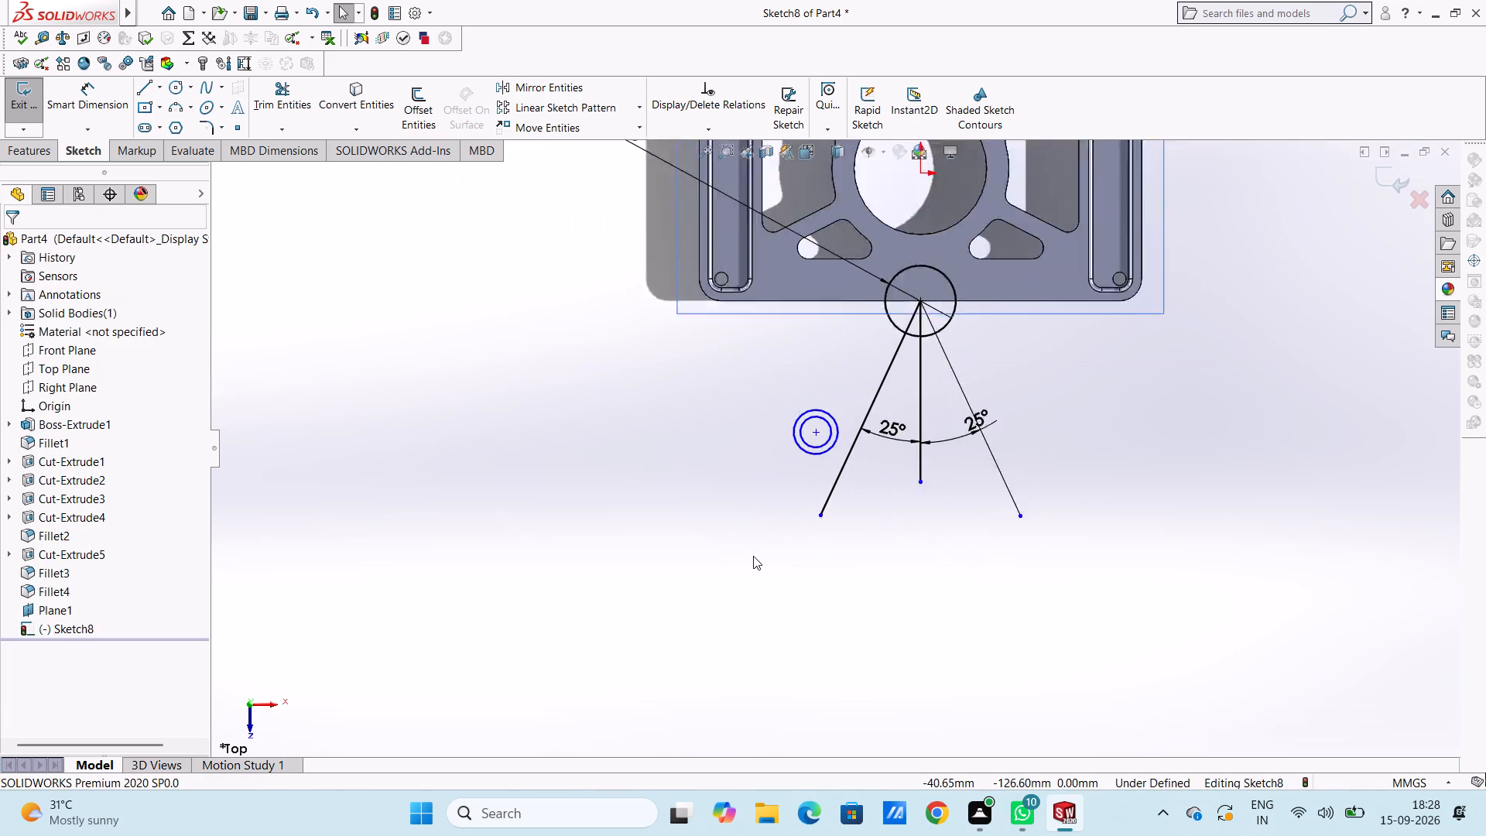
{"action": "scroll", "coordinate": [753, 556], "scroll_direction": "up", "scroll_amount": 2}
{"action": "scroll", "coordinate": [922, 179], "scroll_direction": "up", "scroll_amount": 1}
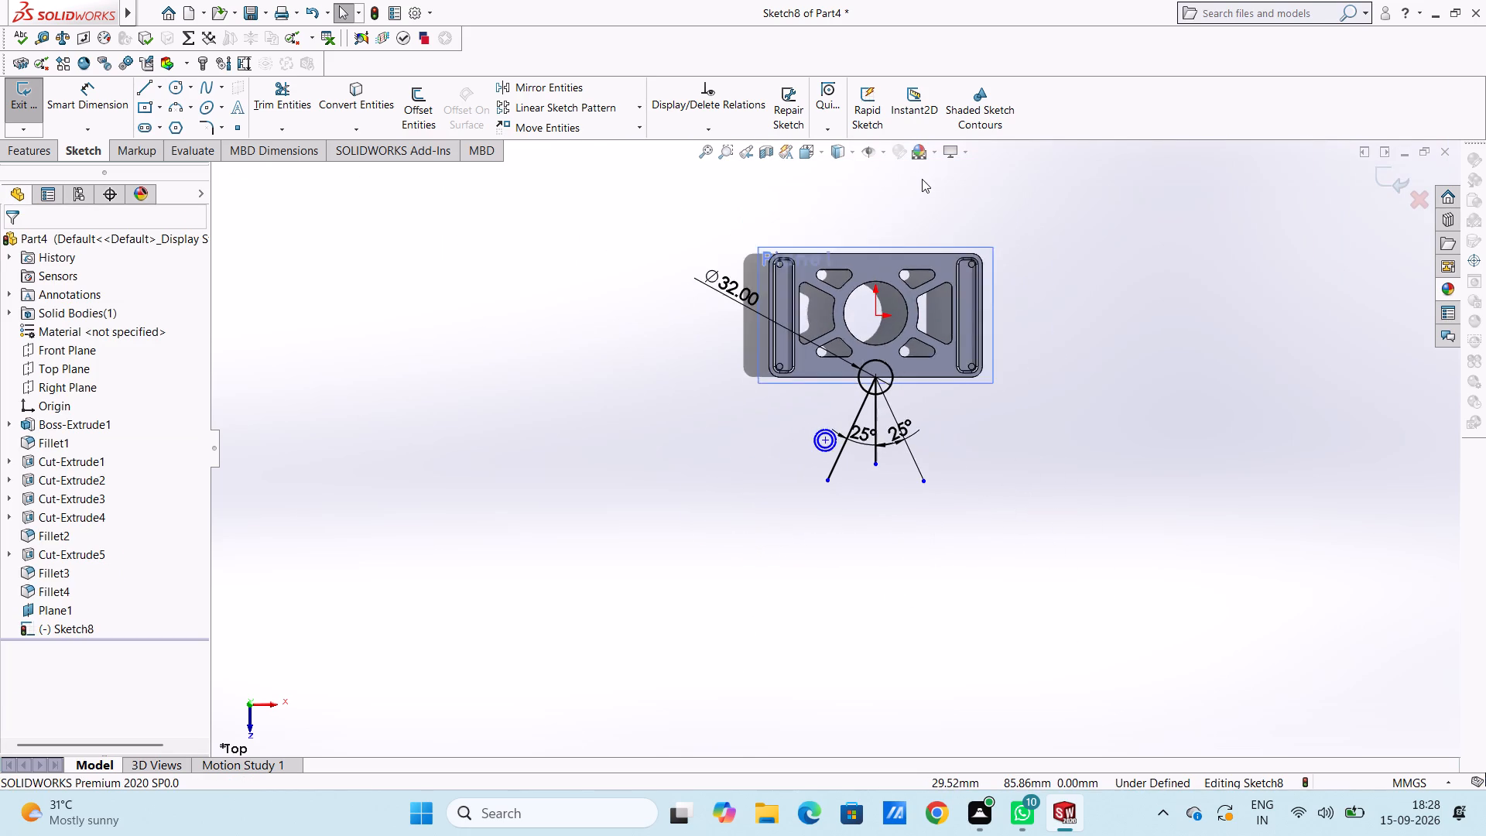
{"action": "scroll", "coordinate": [922, 179], "scroll_direction": "down", "scroll_amount": 3}
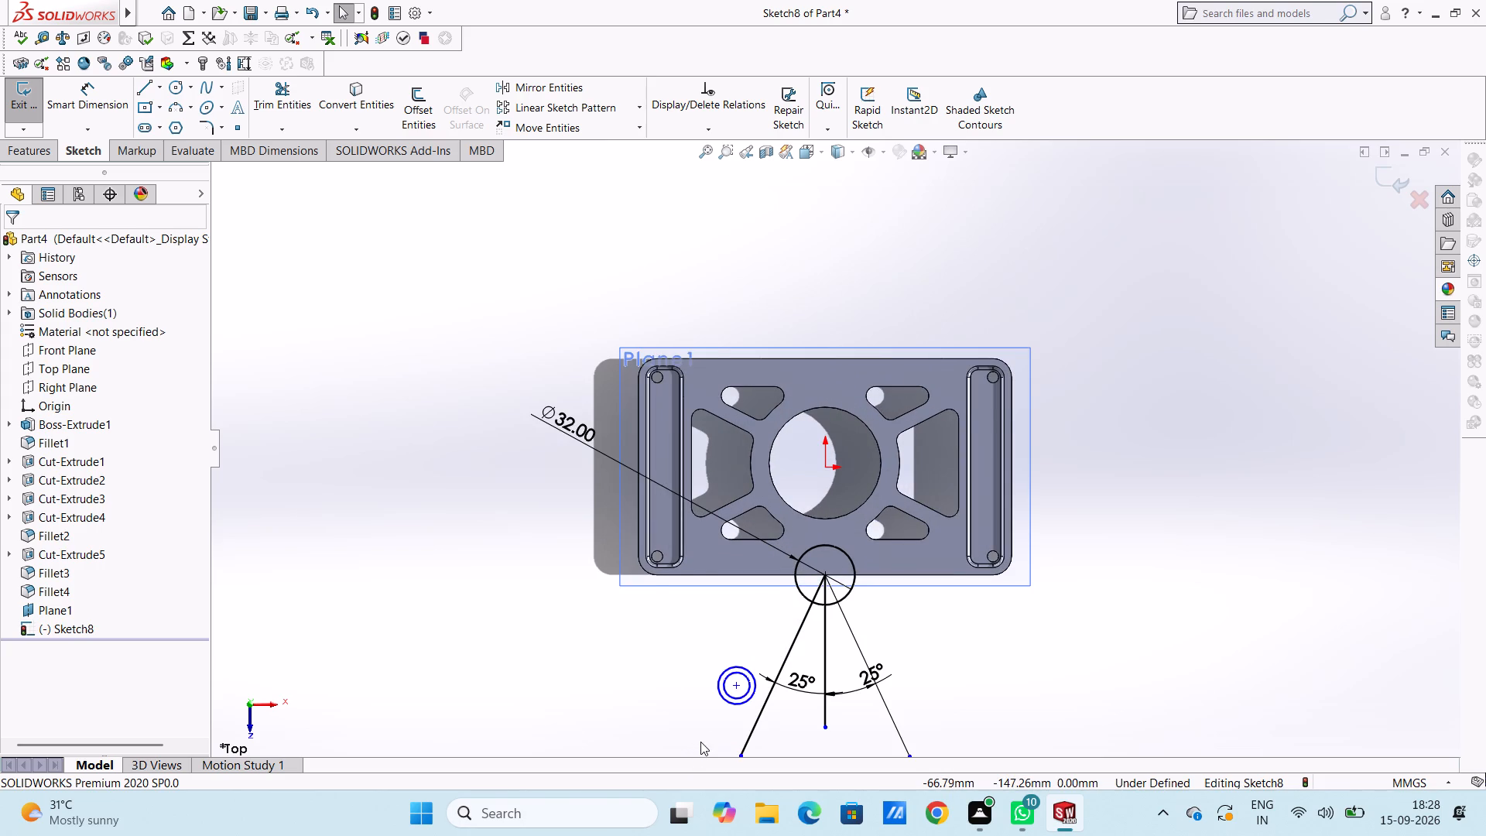
{"action": "scroll", "coordinate": [700, 742], "scroll_direction": "up", "scroll_amount": 1}
{"action": "scroll", "coordinate": [700, 742], "scroll_direction": "down", "scroll_amount": 2}
{"action": "scroll", "coordinate": [710, 706], "scroll_direction": "up", "scroll_amount": 1}
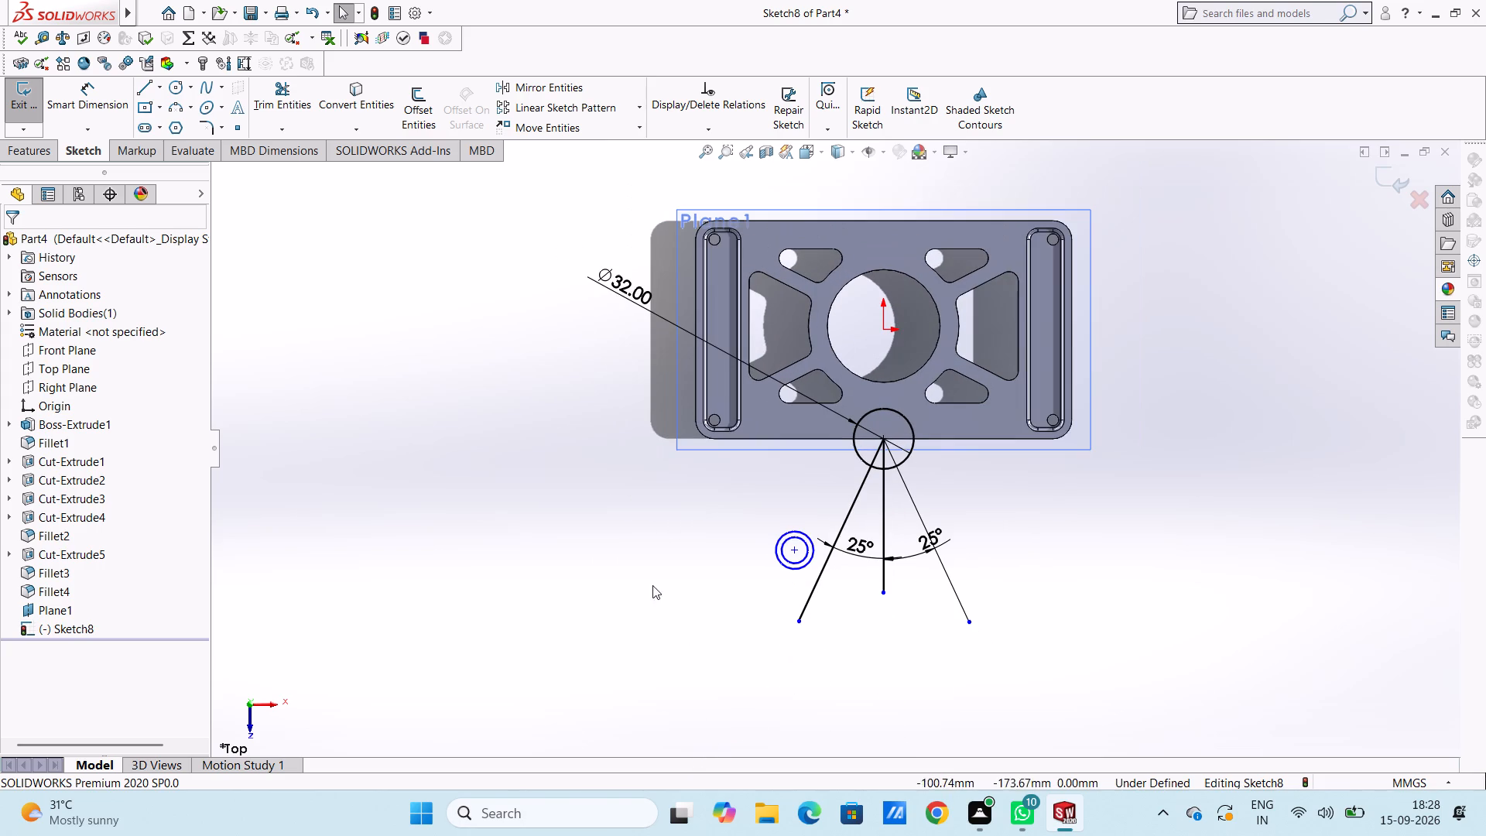
{"action": "left_click", "coordinate": [104, 96]}
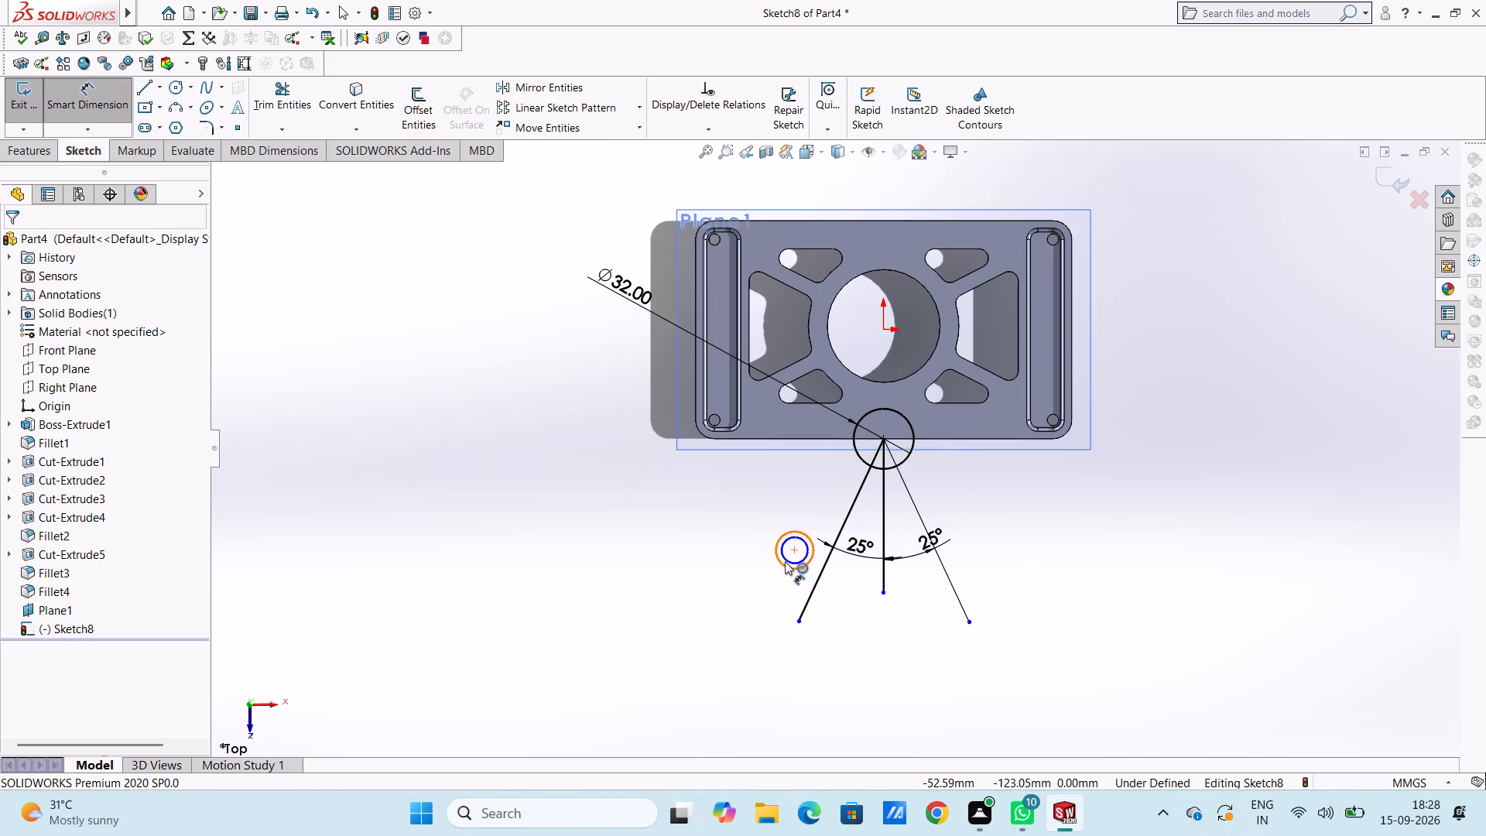
{"action": "left_click", "coordinate": [785, 562]}
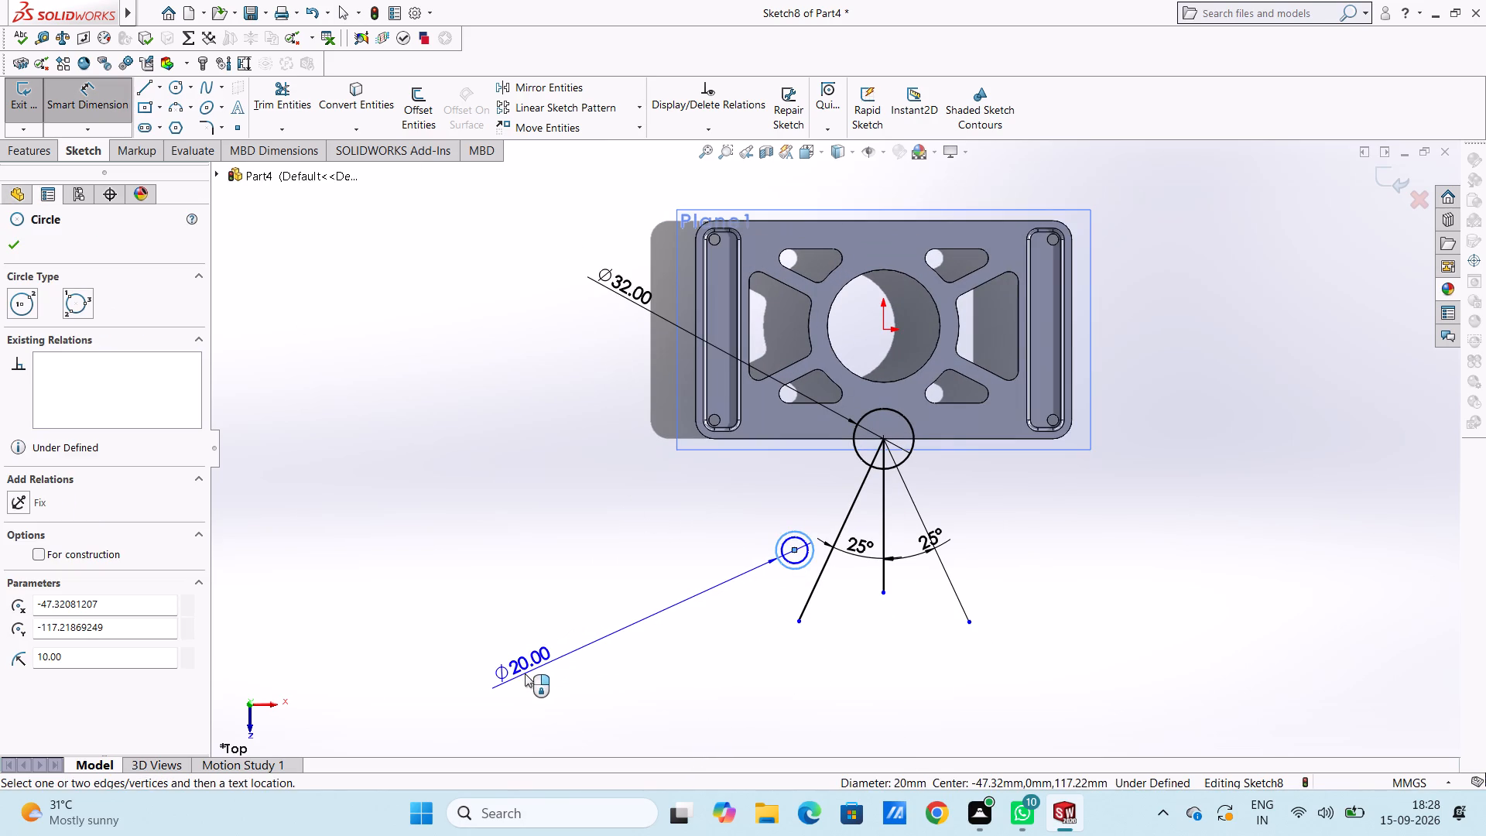
{"action": "left_click", "coordinate": [525, 673]}
{"action": "key", "text": "Return"}
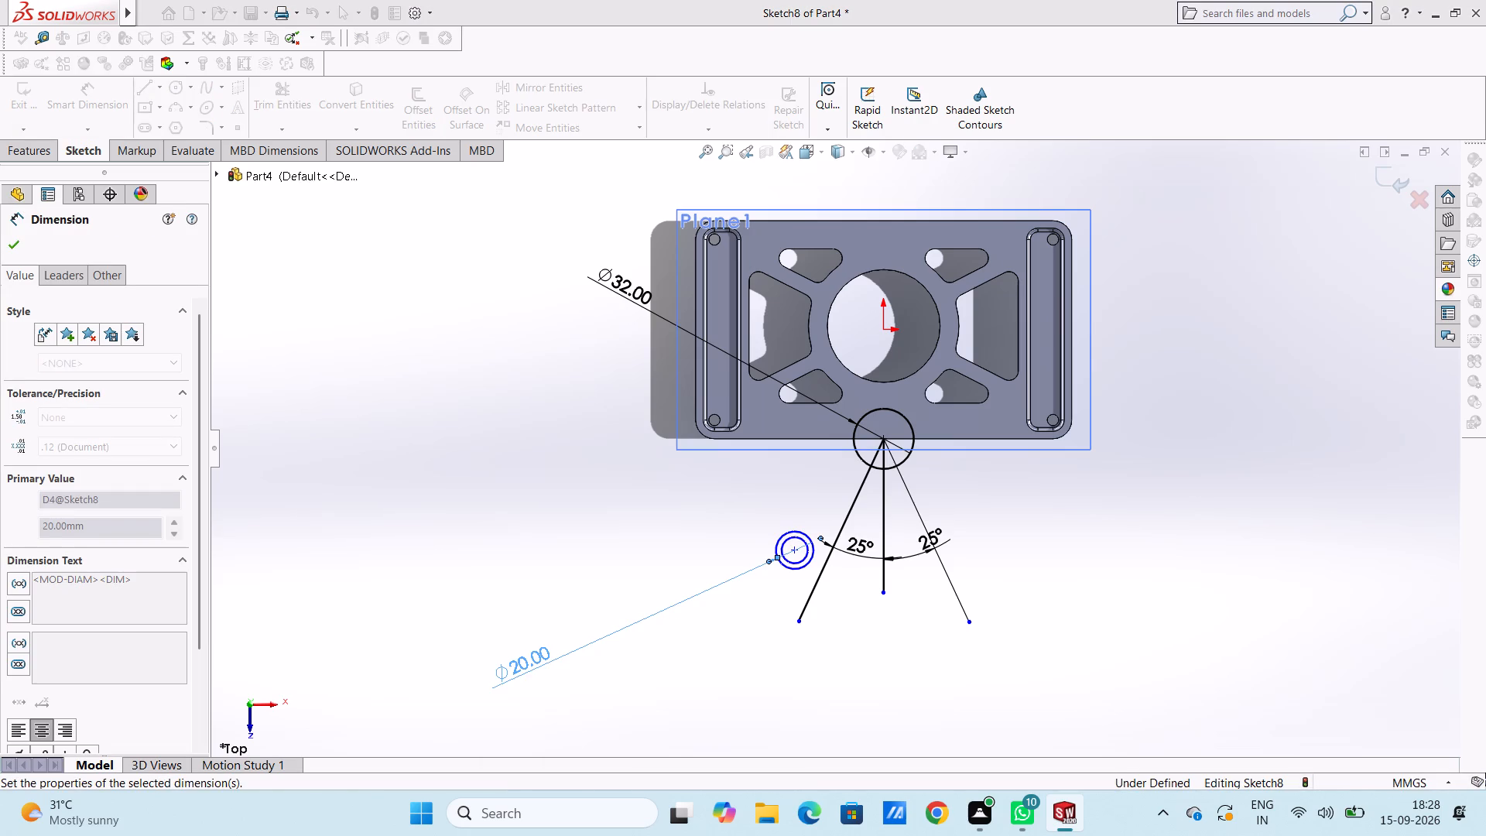
{"action": "left_click", "coordinate": [556, 683]}
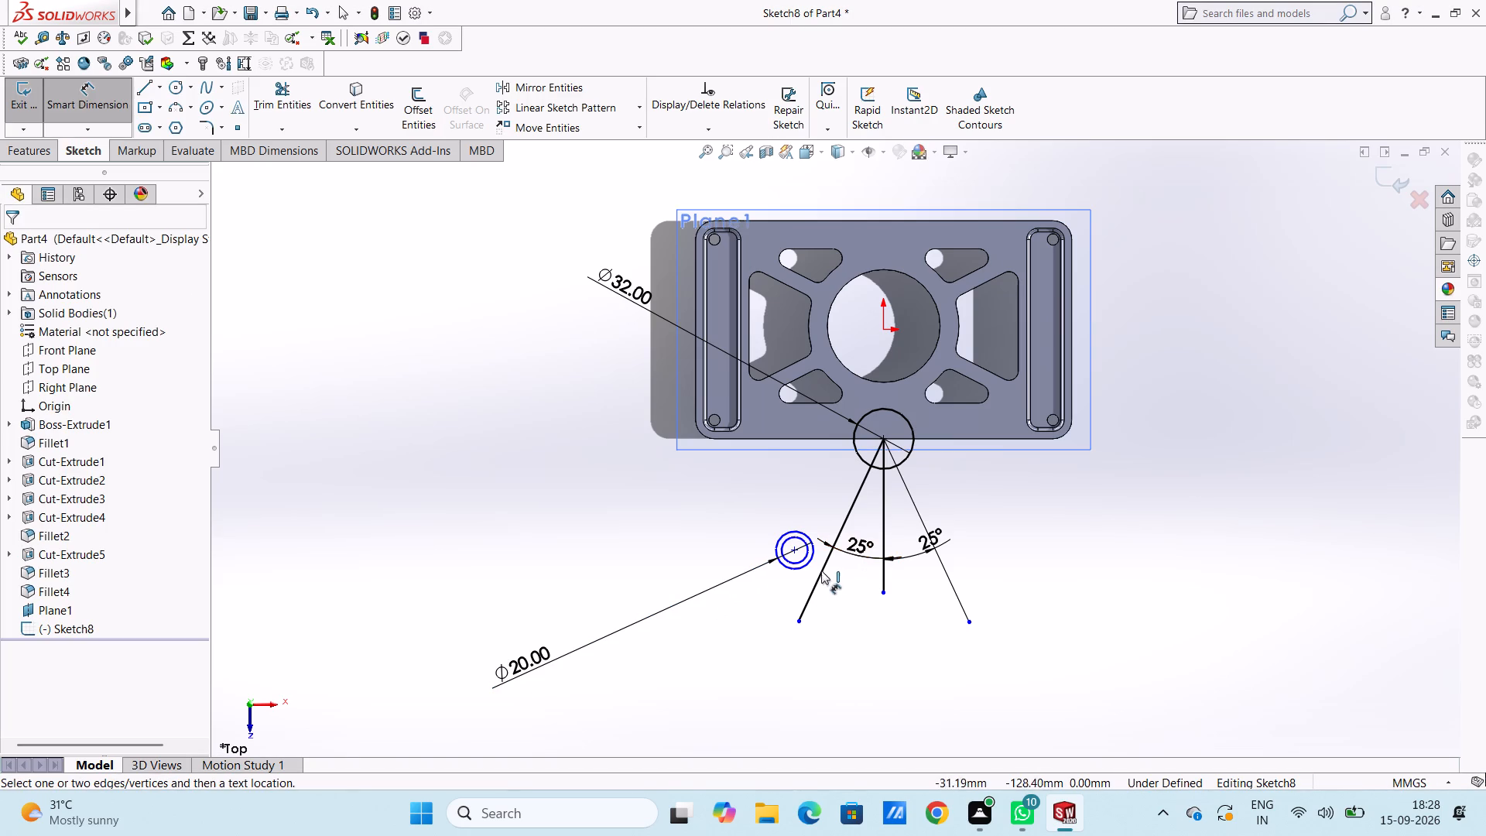
Dimension the diameter of the inner concentric circle at 14 mm.
{"action": "left_click", "coordinate": [801, 558]}
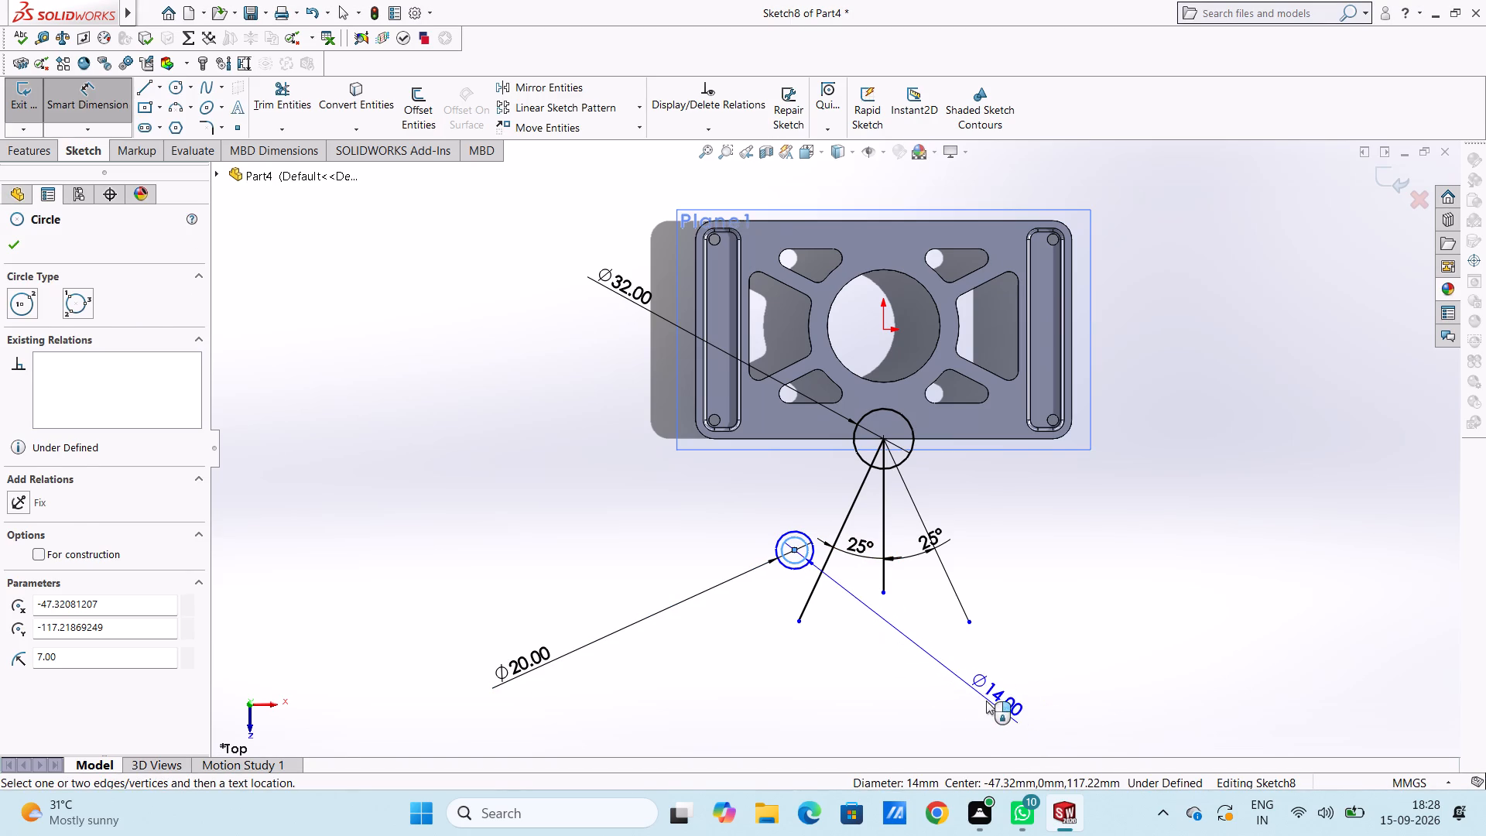
{"action": "left_click", "coordinate": [986, 701]}
{"action": "key", "text": "Return"}
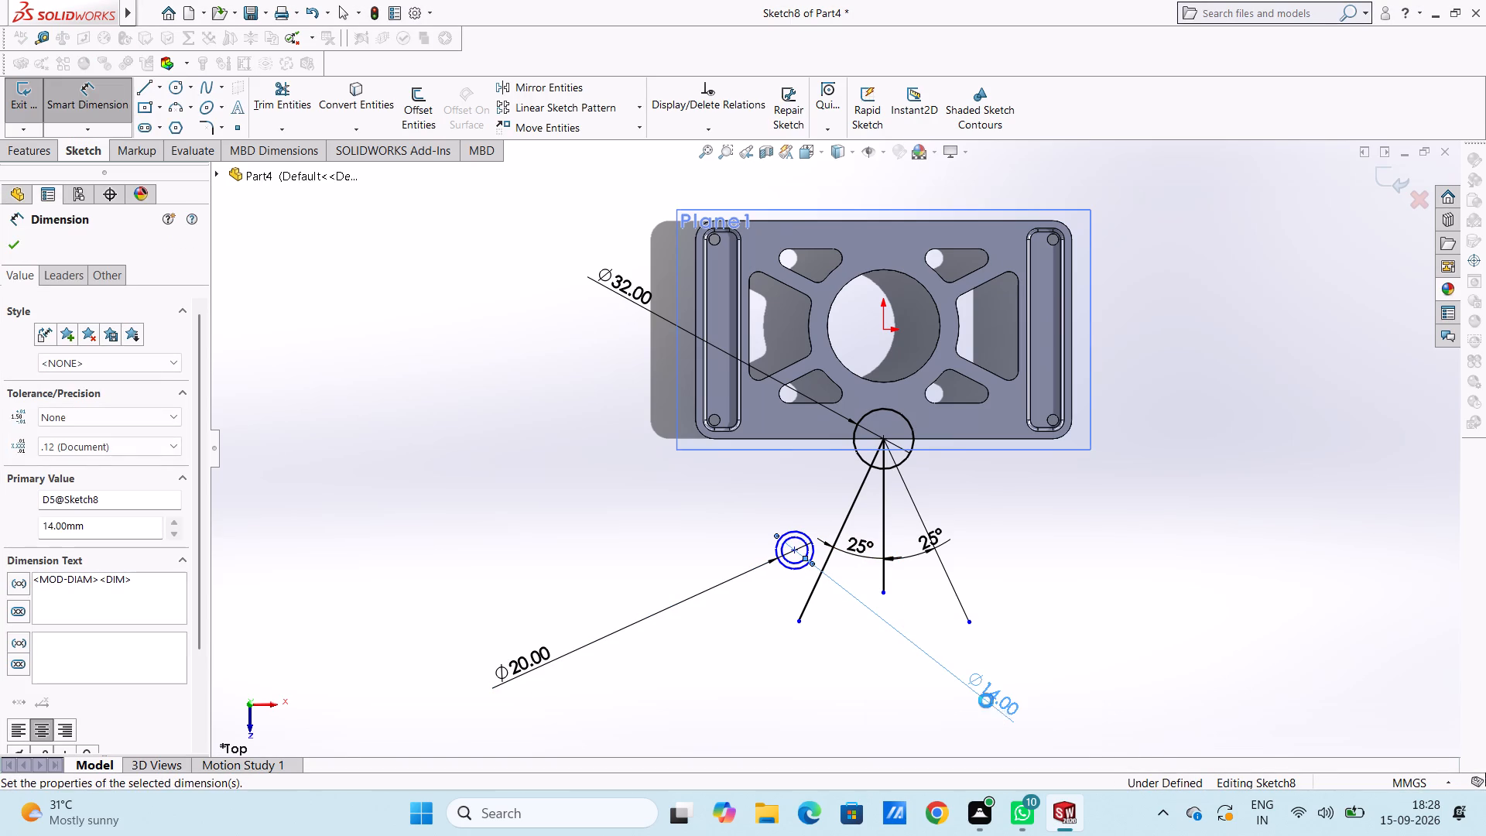
{"action": "left_click", "coordinate": [868, 689]}
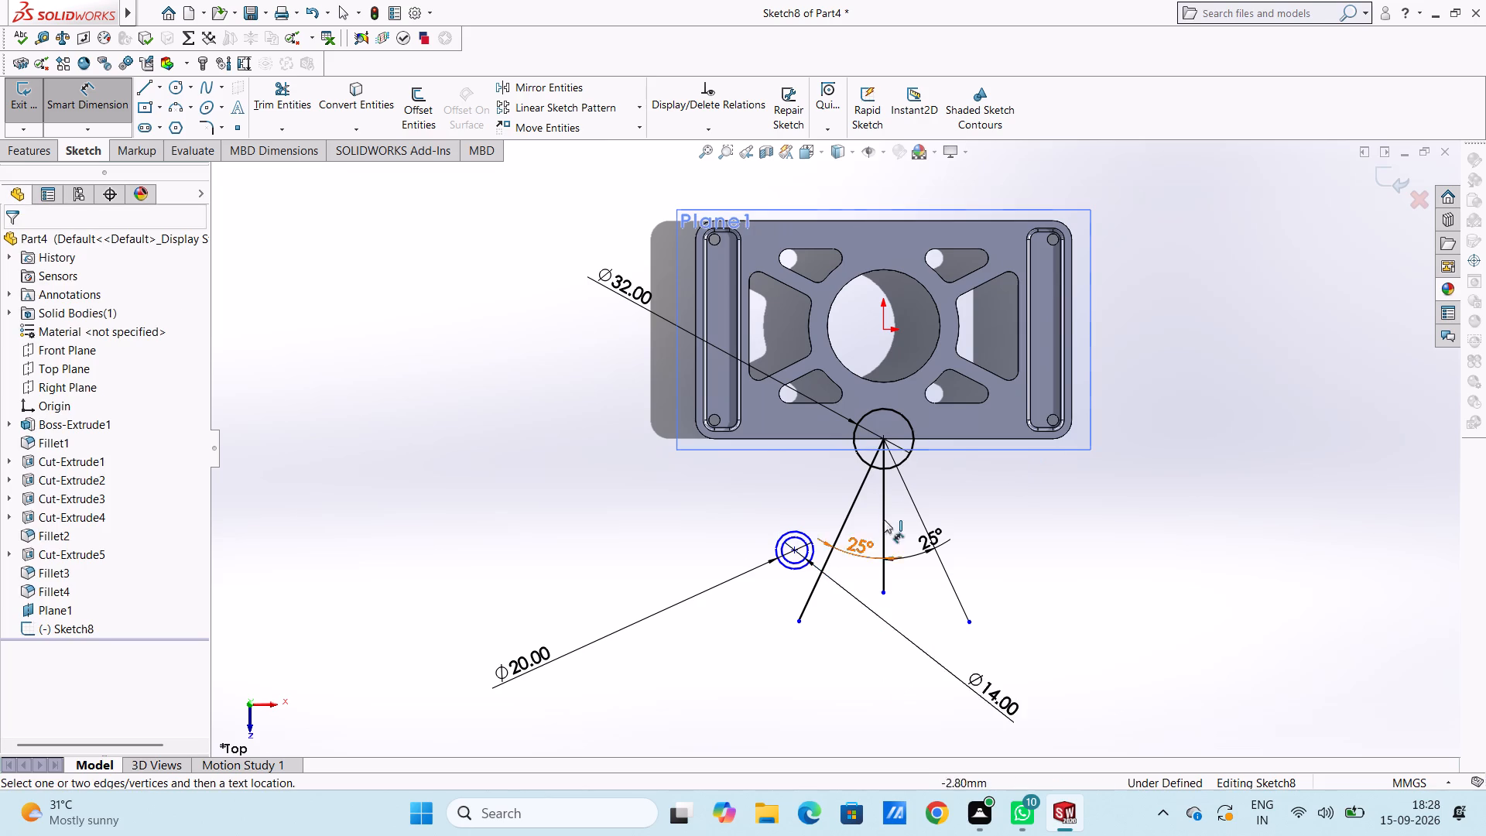
Dimension the distance from the base's rear long edge to the concentric circles' centre at 141 mm.
{"action": "left_click", "coordinate": [868, 220]}
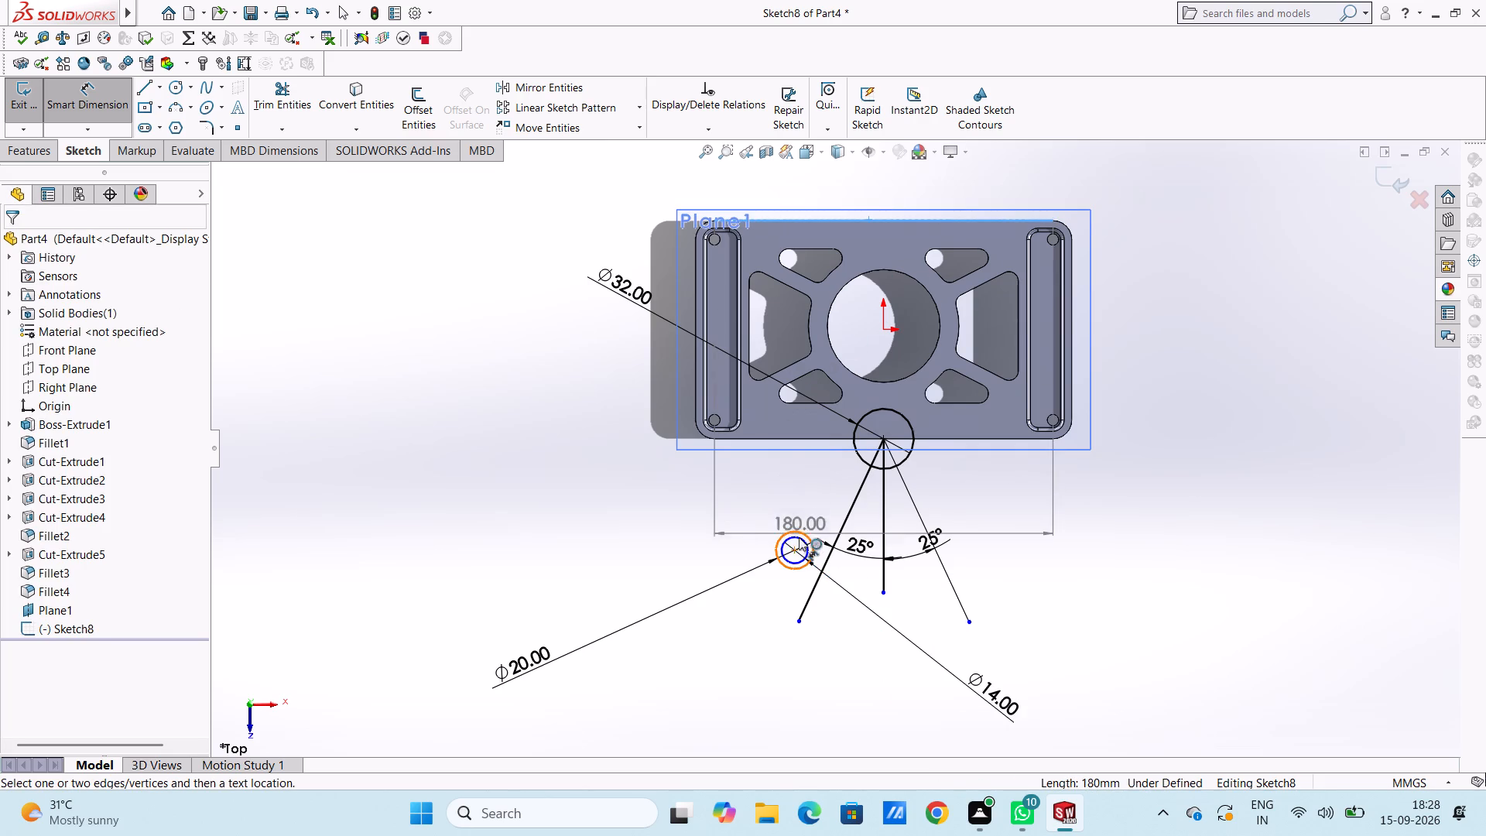
{"action": "left_click", "coordinate": [793, 550]}
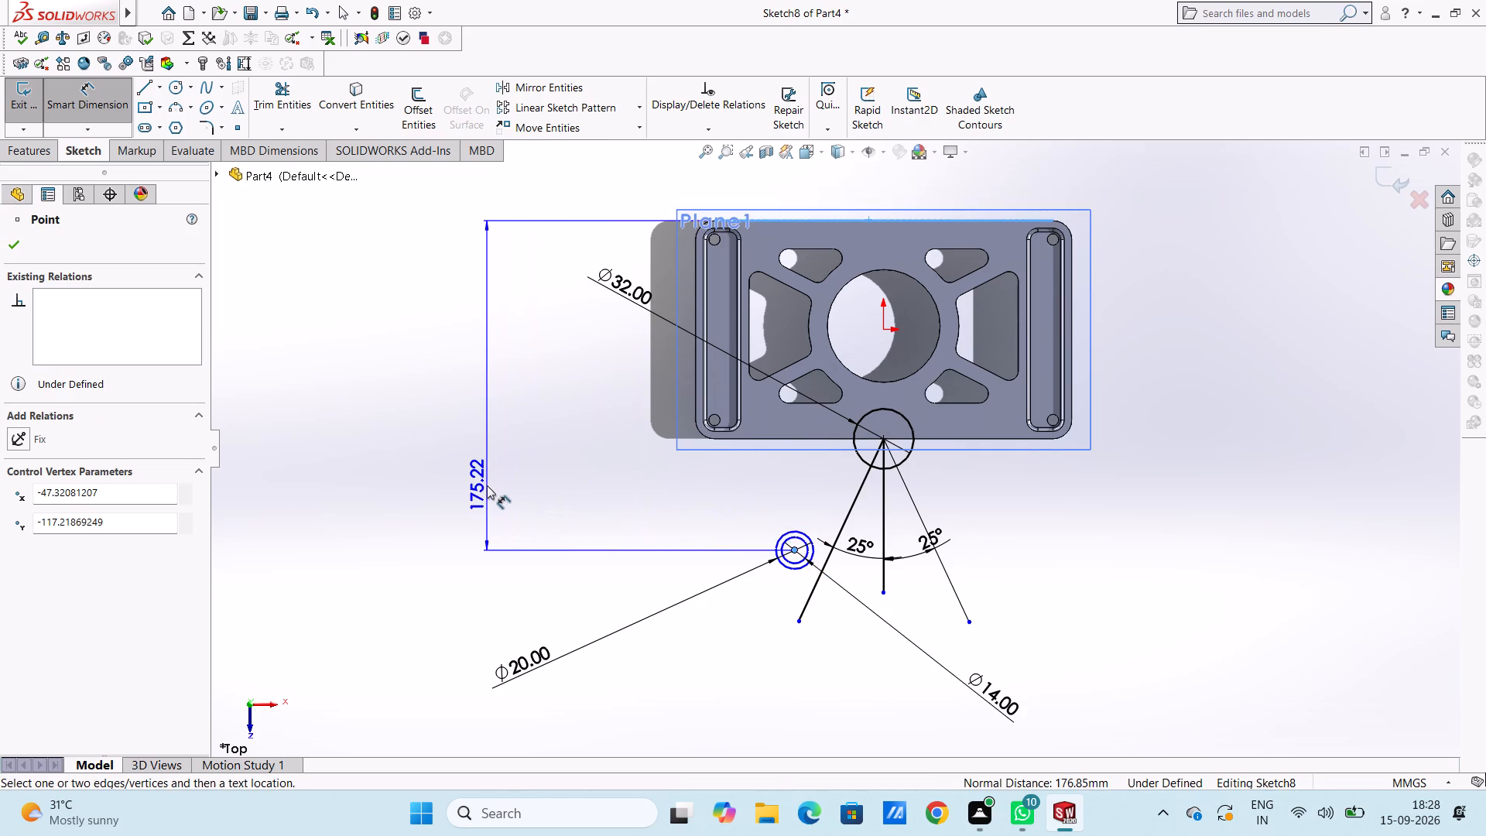
{"action": "left_click", "coordinate": [487, 485]}
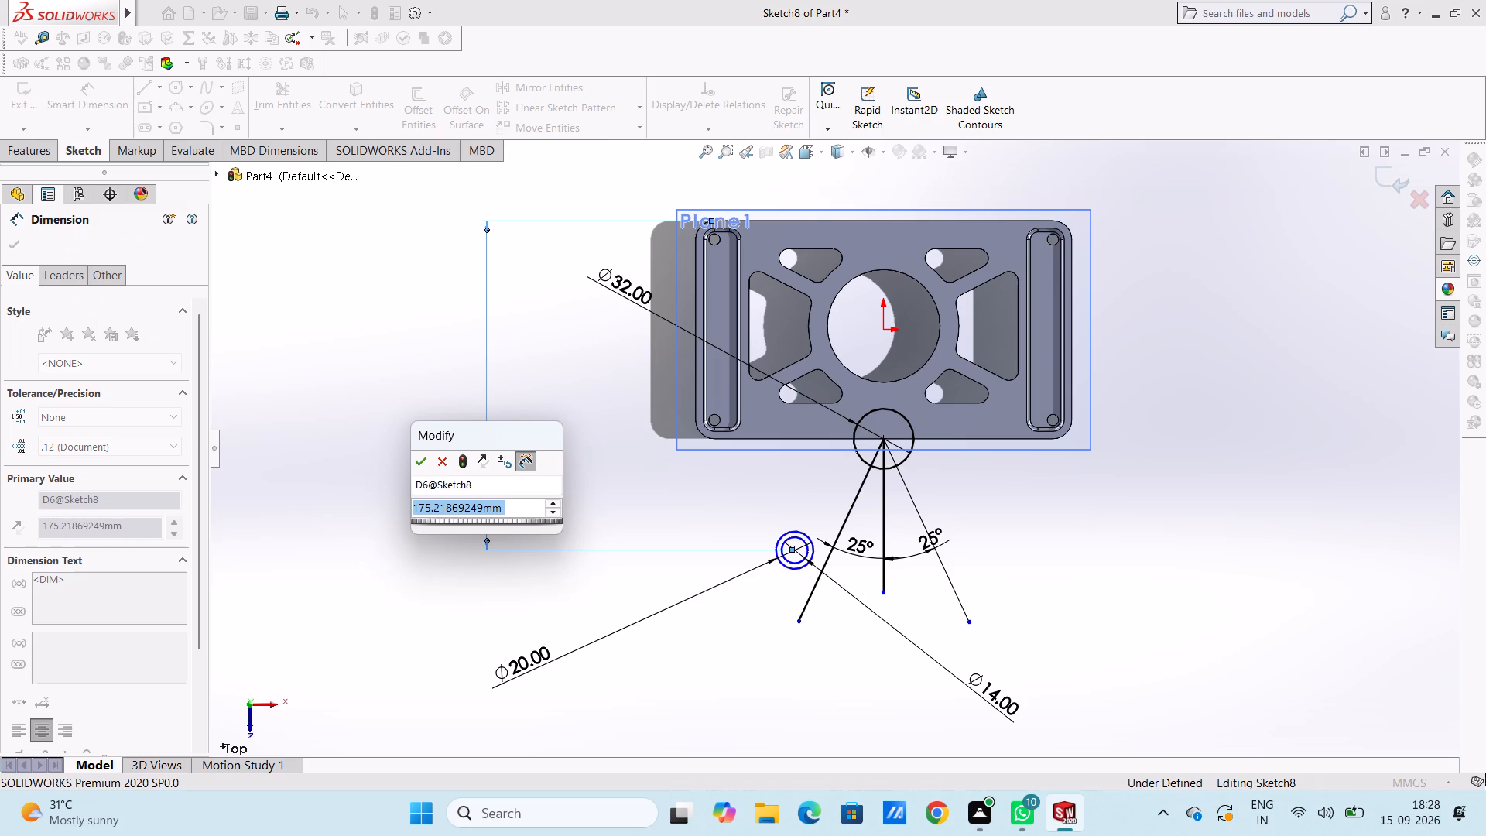
{"action": "type", "text": "141"}
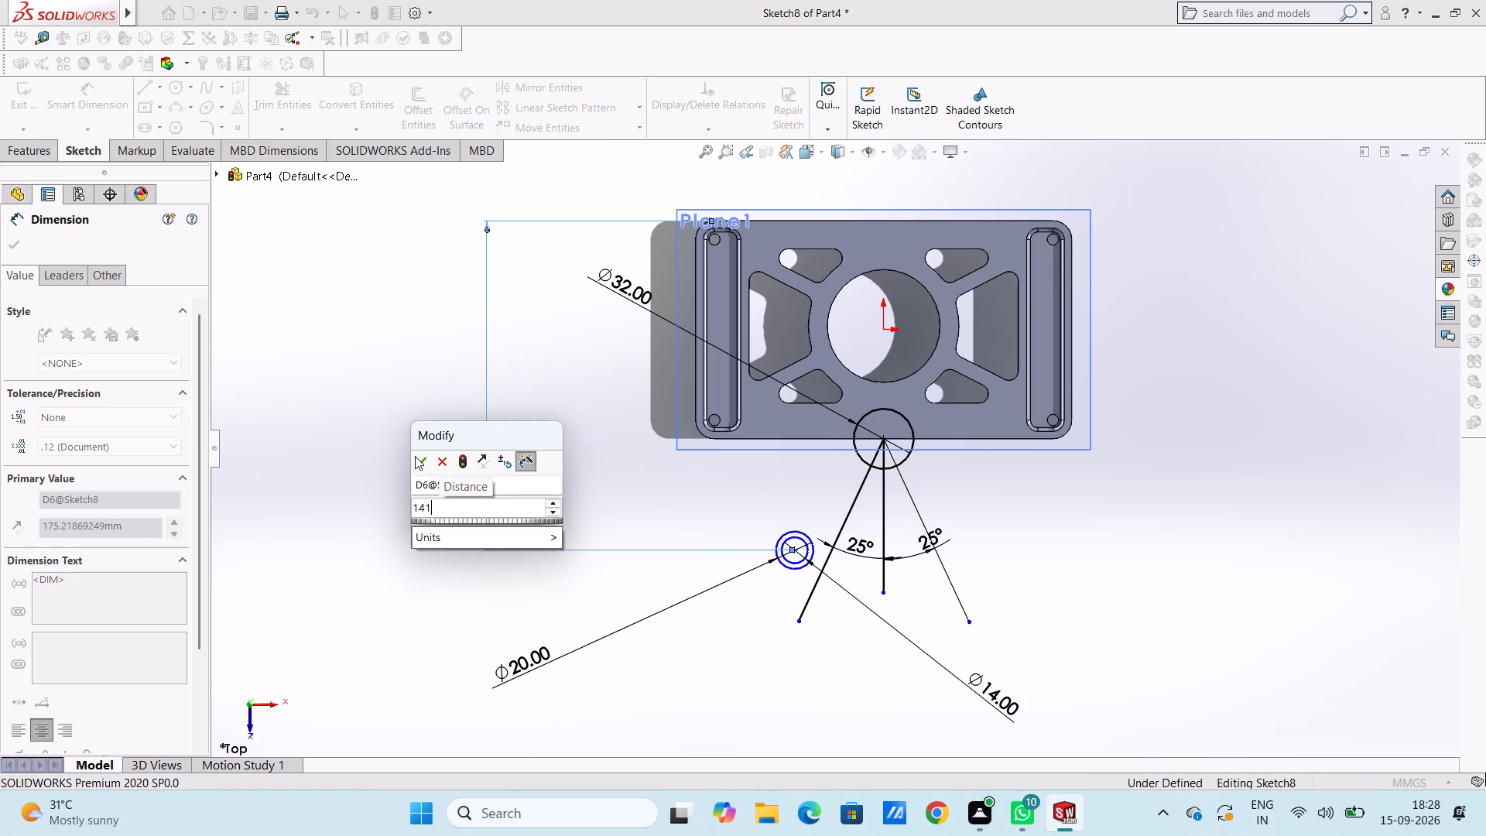
{"action": "left_click", "coordinate": [415, 456]}
{"action": "left_click", "coordinate": [395, 433]}
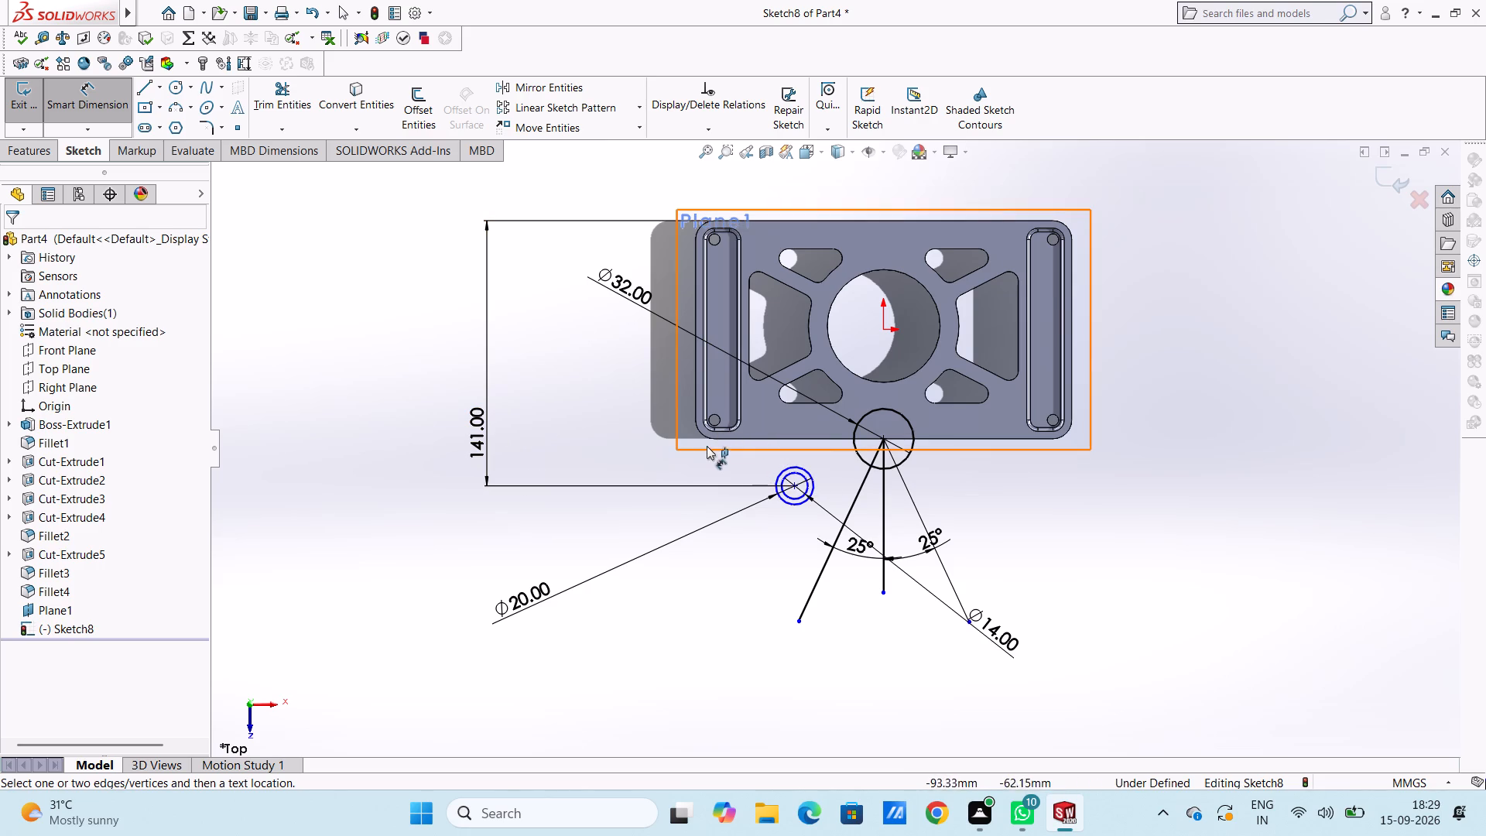
Dimension the horizontal distance from the base's left short edge to the concentric circles' centre at 60 mm.
{"action": "left_click", "coordinate": [694, 406]}
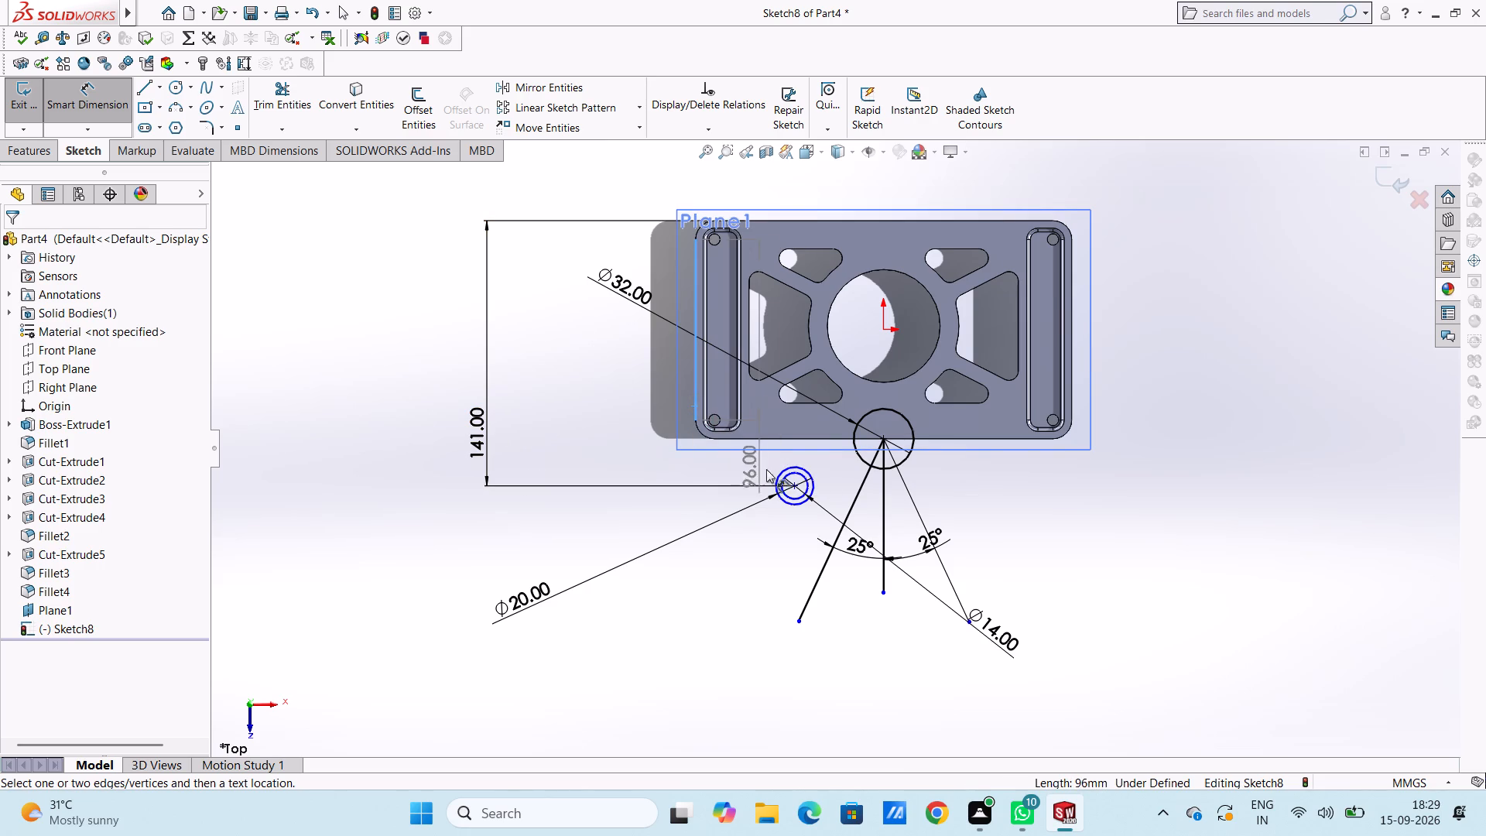
{"action": "left_click", "coordinate": [796, 484]}
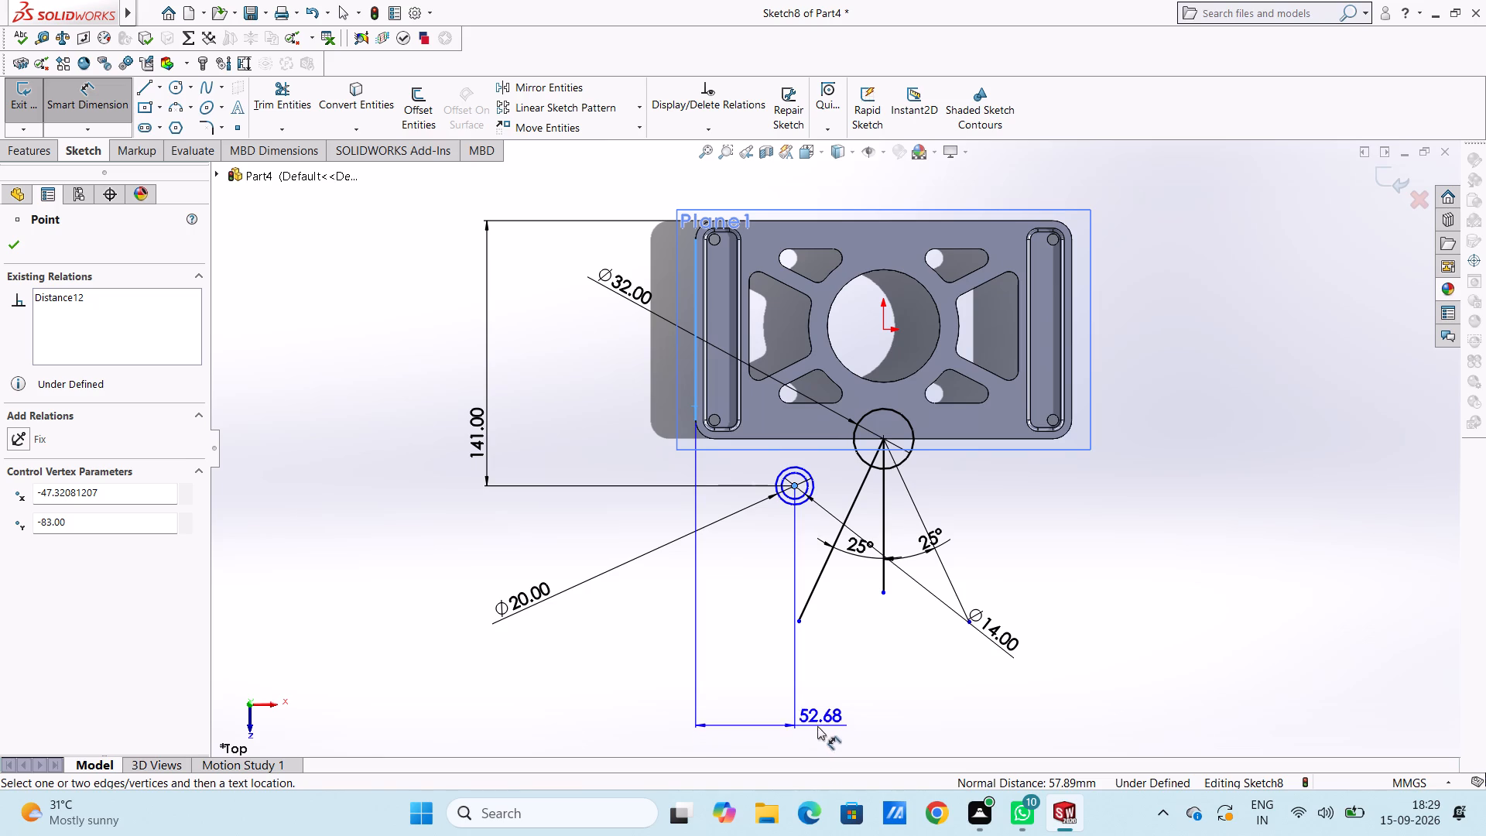
{"action": "left_click", "coordinate": [792, 684]}
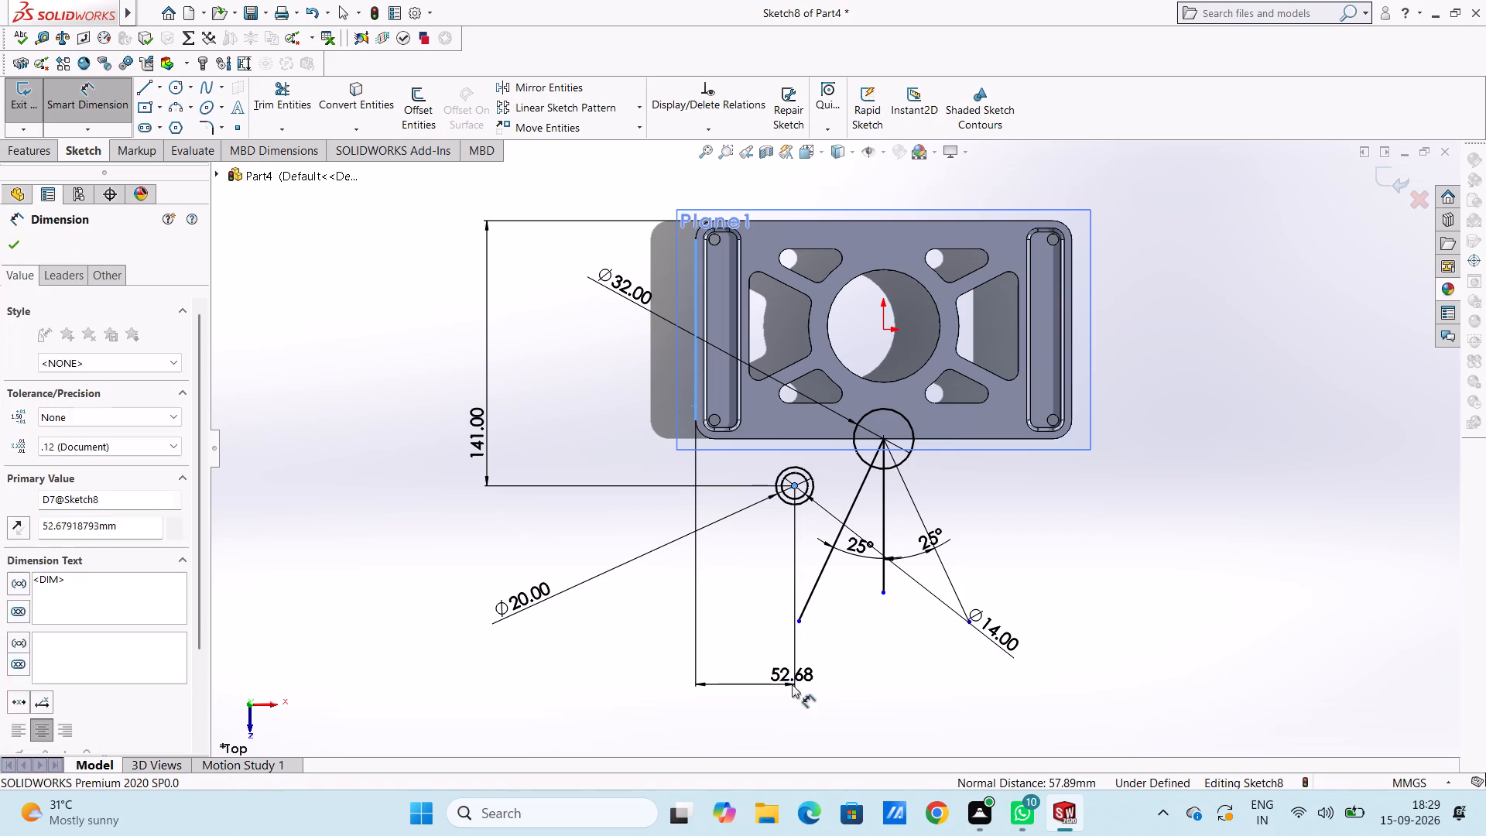
{"action": "type", "text": "60"}
{"action": "key", "text": "Return"}
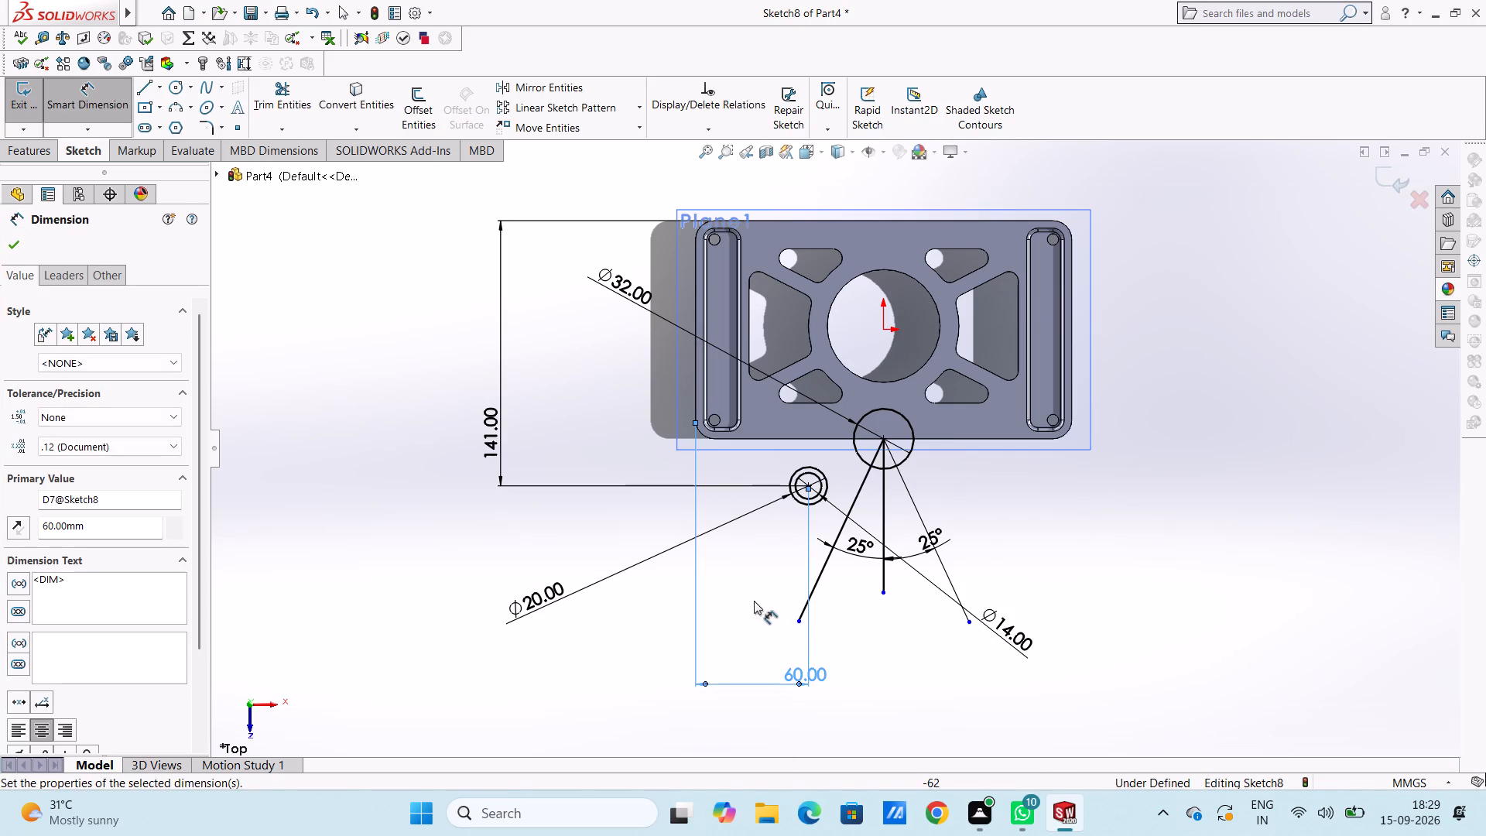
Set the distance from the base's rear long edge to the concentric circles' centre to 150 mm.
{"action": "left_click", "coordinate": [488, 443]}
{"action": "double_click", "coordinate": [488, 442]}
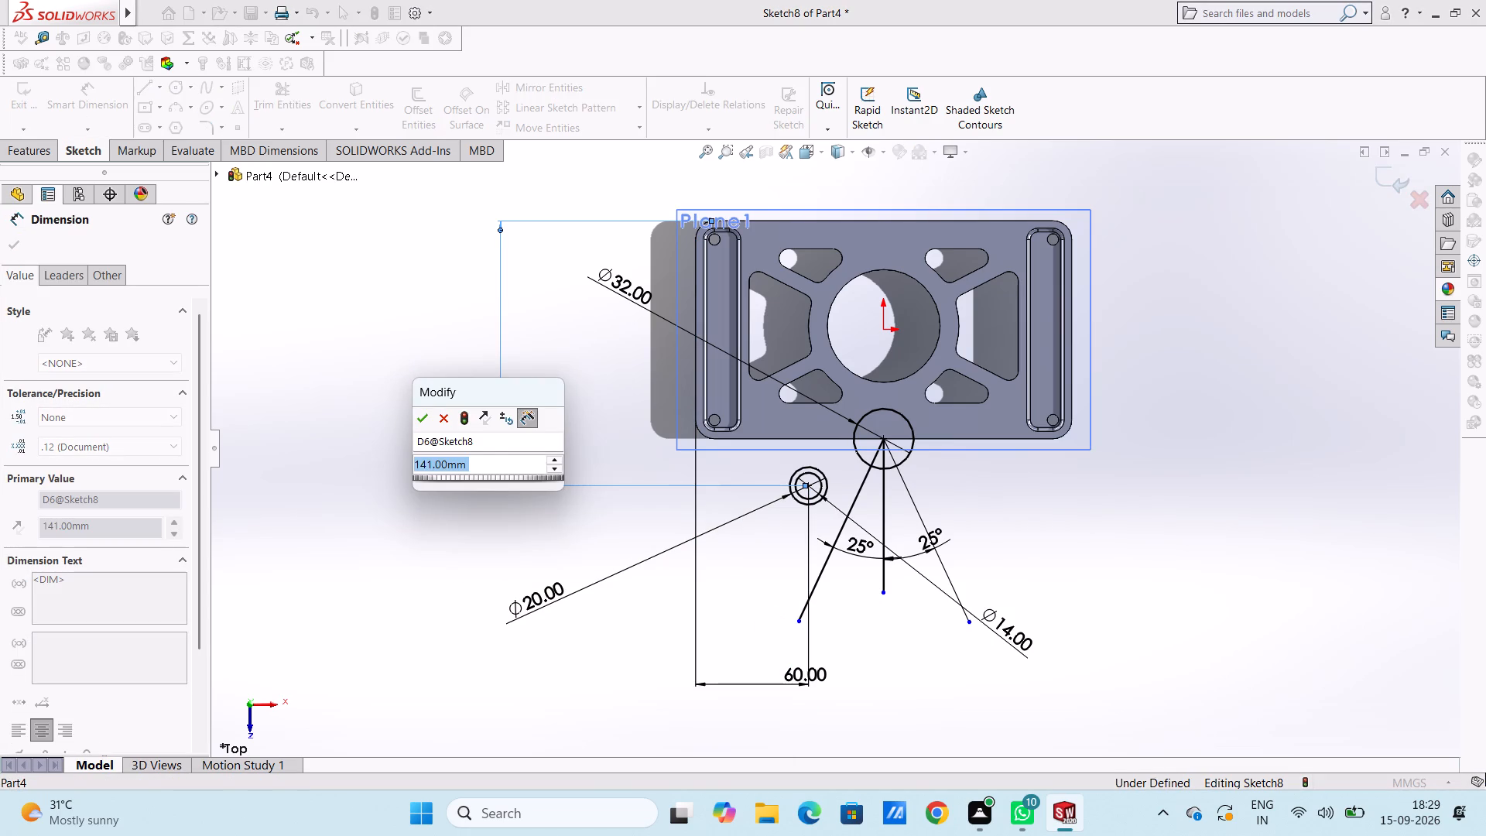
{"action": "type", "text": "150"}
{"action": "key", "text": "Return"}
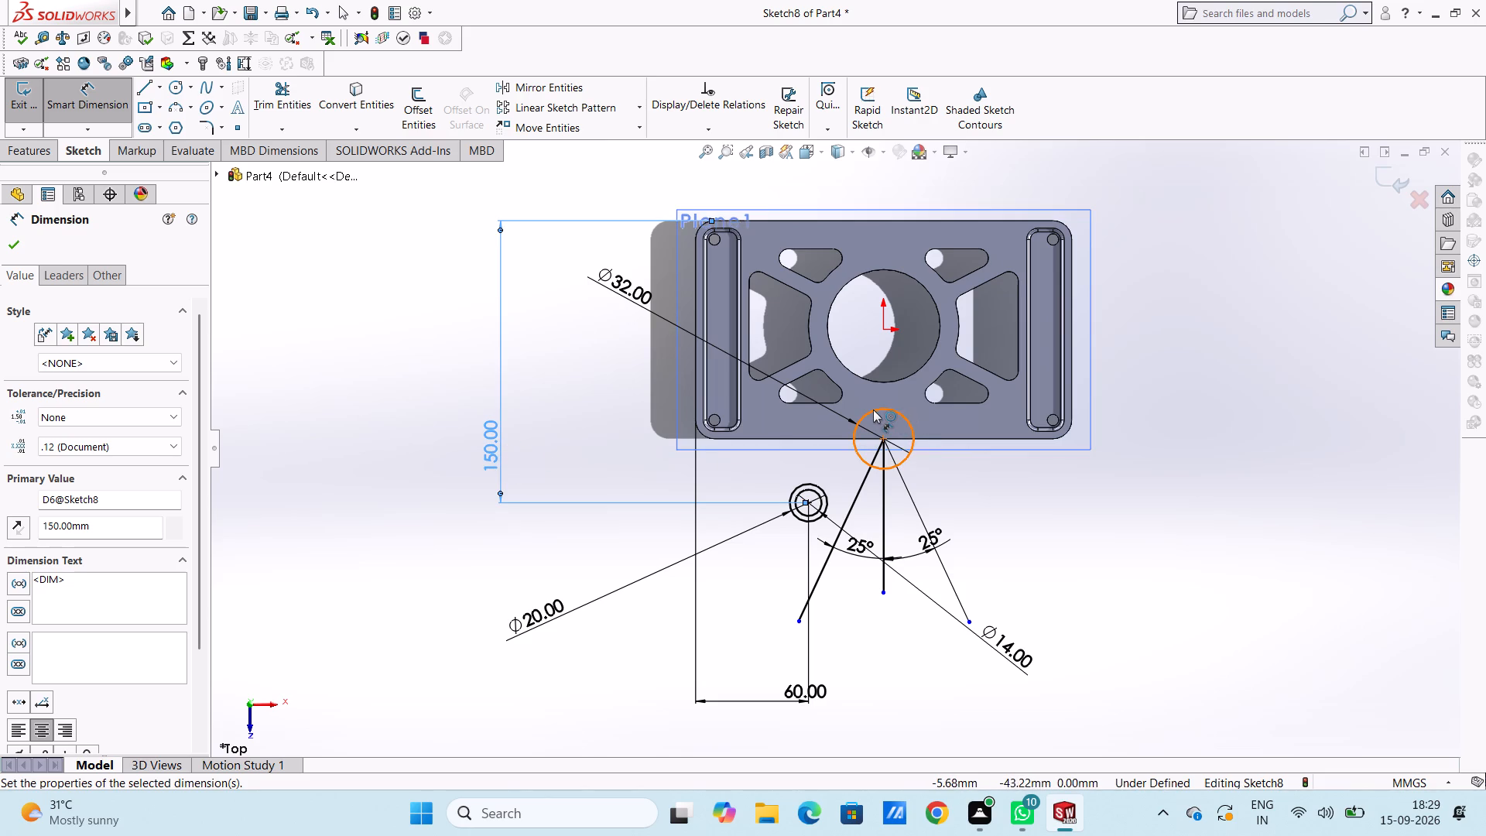
Delete the distance dimension between the base's rear long edge and the concentric circles' centre.
{"action": "left_click", "coordinate": [491, 437]}
{"action": "key", "text": "Delete"}
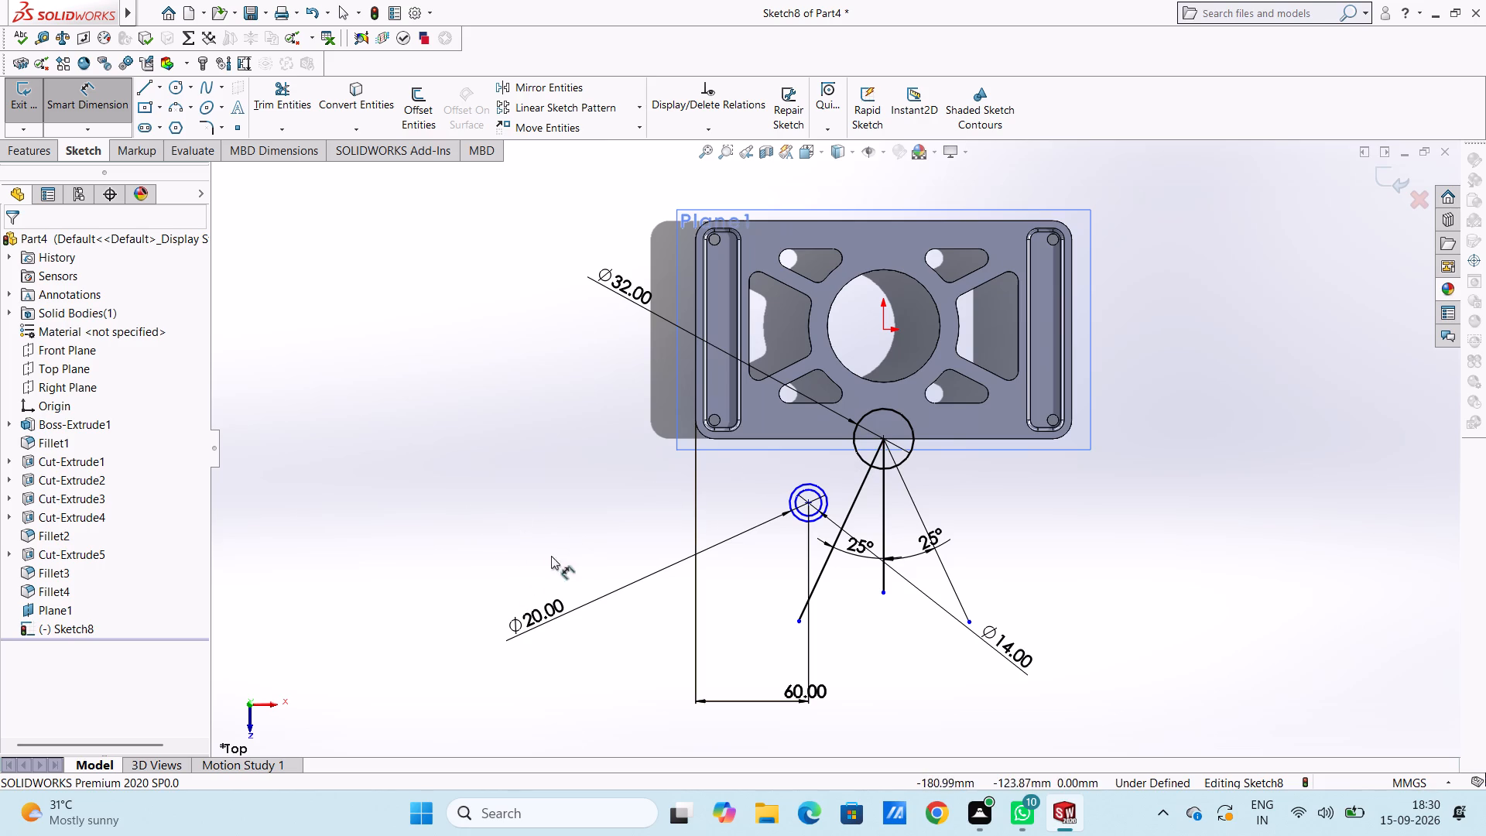
Dimension the vertical distance from the 32 mm circle's centre to the concentric circles' centre at 44 mm.
{"action": "left_click", "coordinate": [885, 437]}
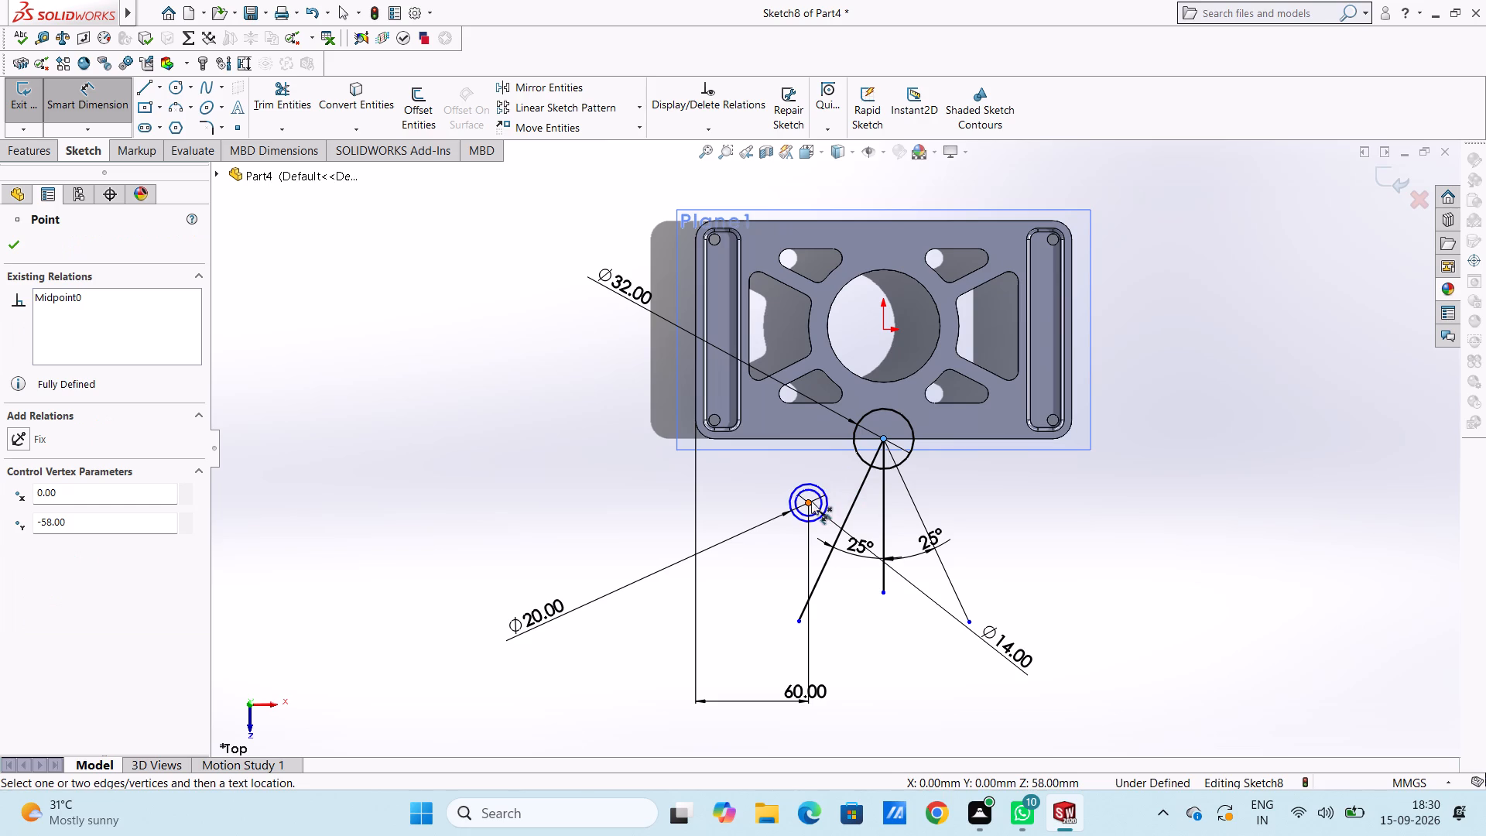
{"action": "left_click", "coordinate": [810, 501]}
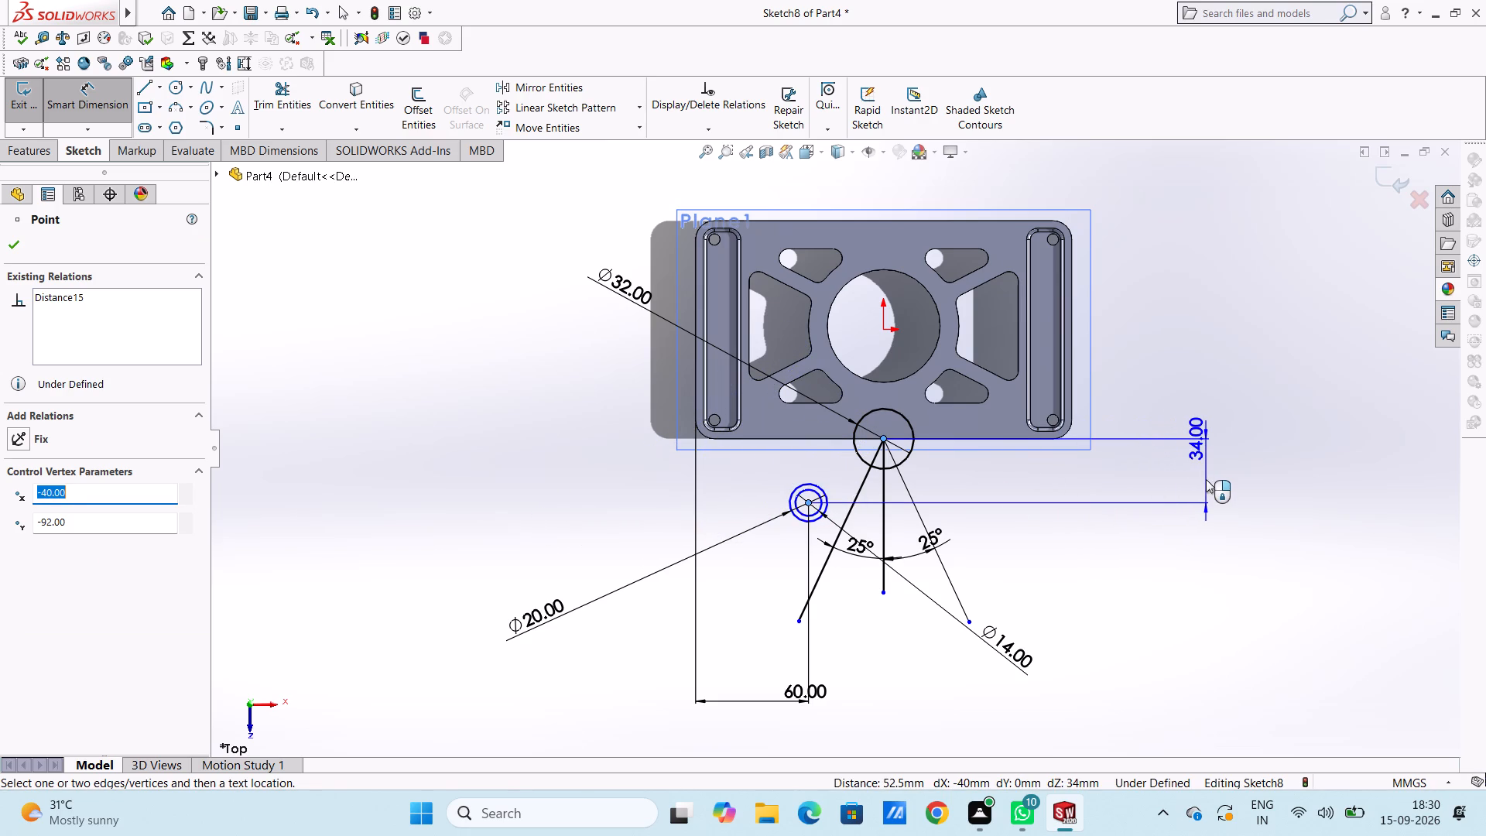
{"action": "left_click", "coordinate": [1208, 478]}
{"action": "type", "text": "44"}
{"action": "key", "text": "Return"}
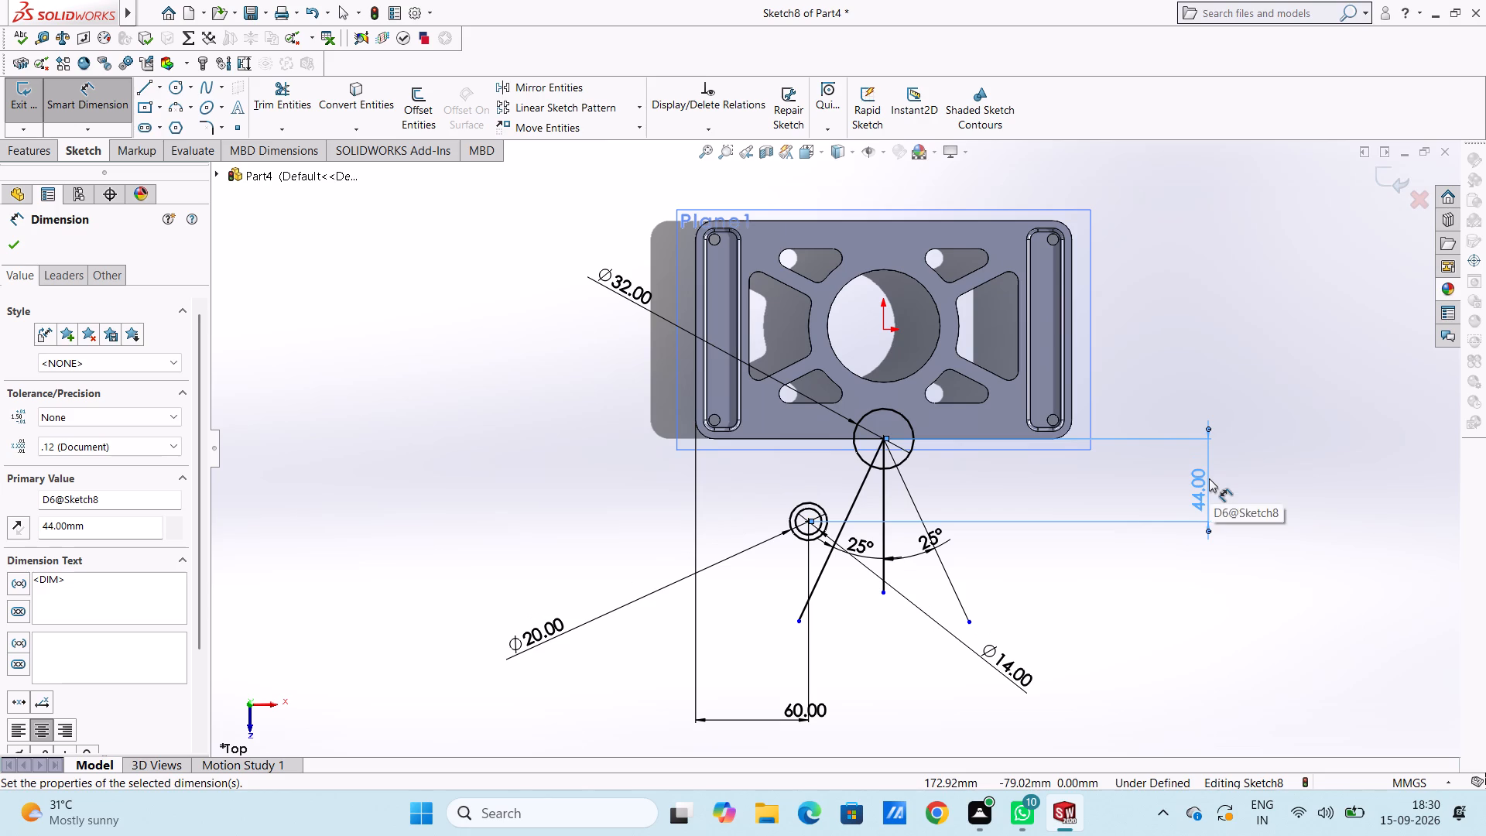
{"action": "left_click", "coordinate": [1131, 659]}
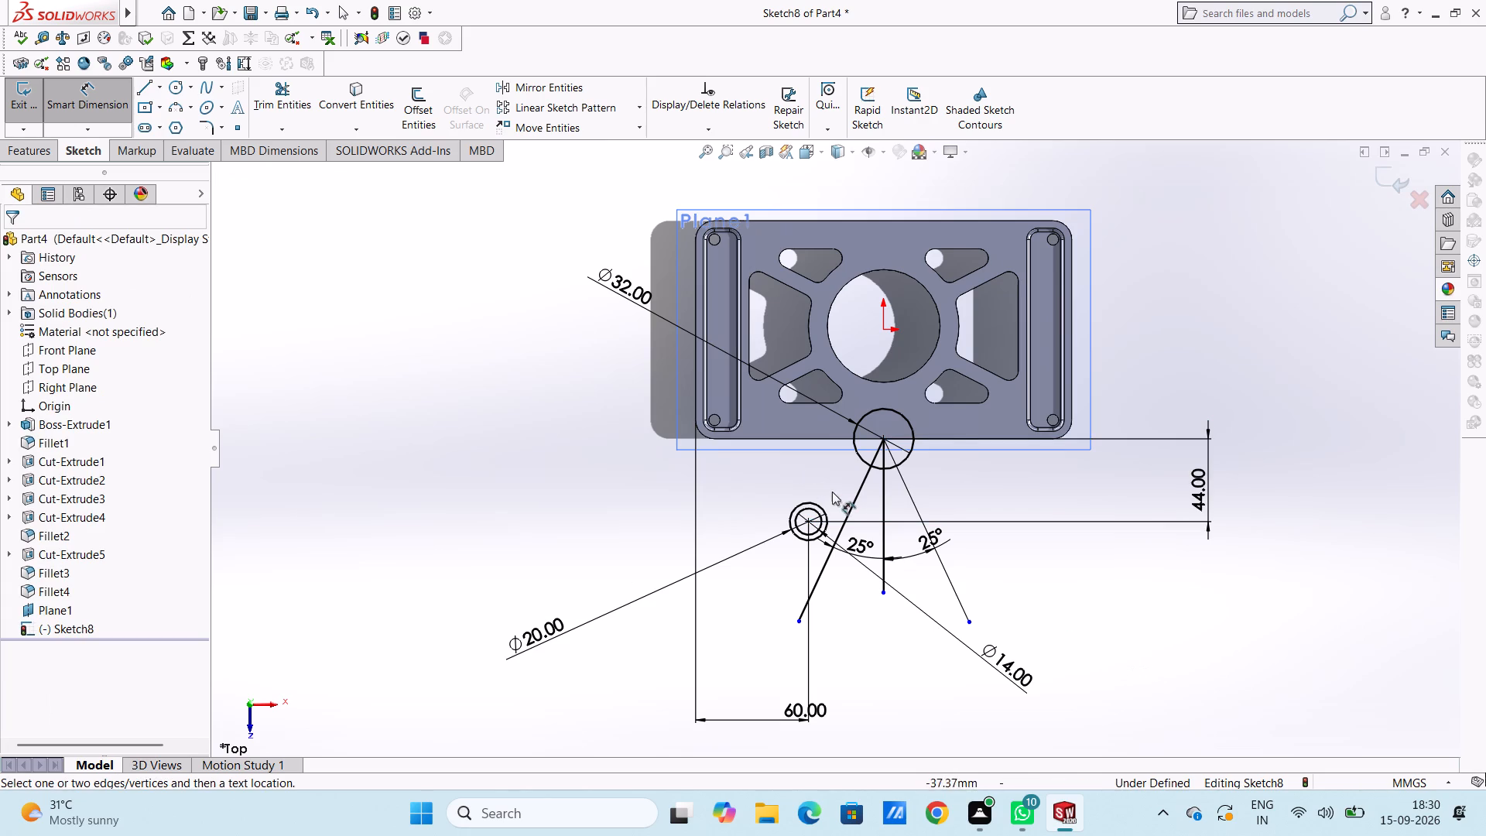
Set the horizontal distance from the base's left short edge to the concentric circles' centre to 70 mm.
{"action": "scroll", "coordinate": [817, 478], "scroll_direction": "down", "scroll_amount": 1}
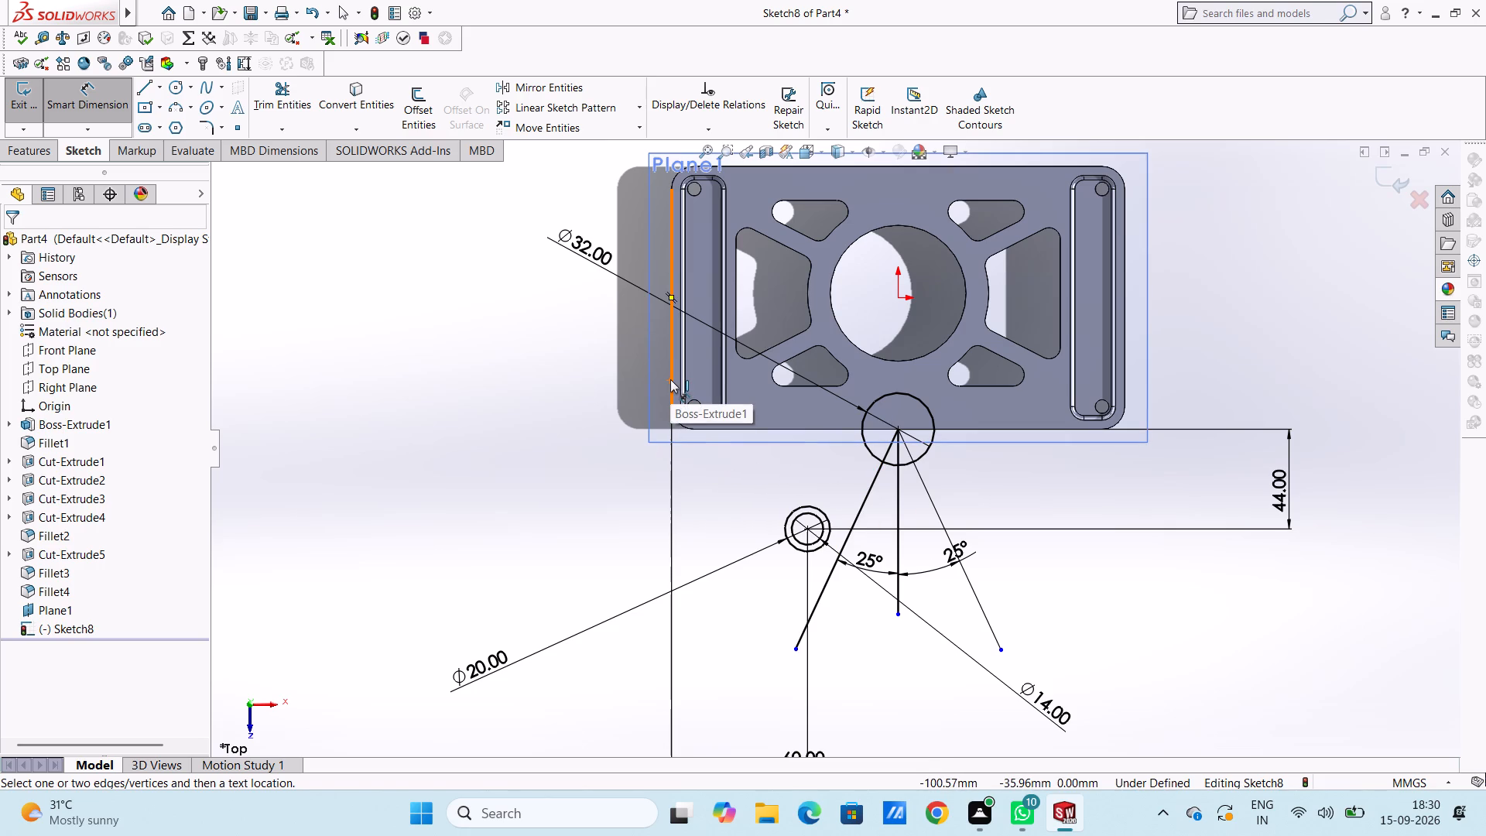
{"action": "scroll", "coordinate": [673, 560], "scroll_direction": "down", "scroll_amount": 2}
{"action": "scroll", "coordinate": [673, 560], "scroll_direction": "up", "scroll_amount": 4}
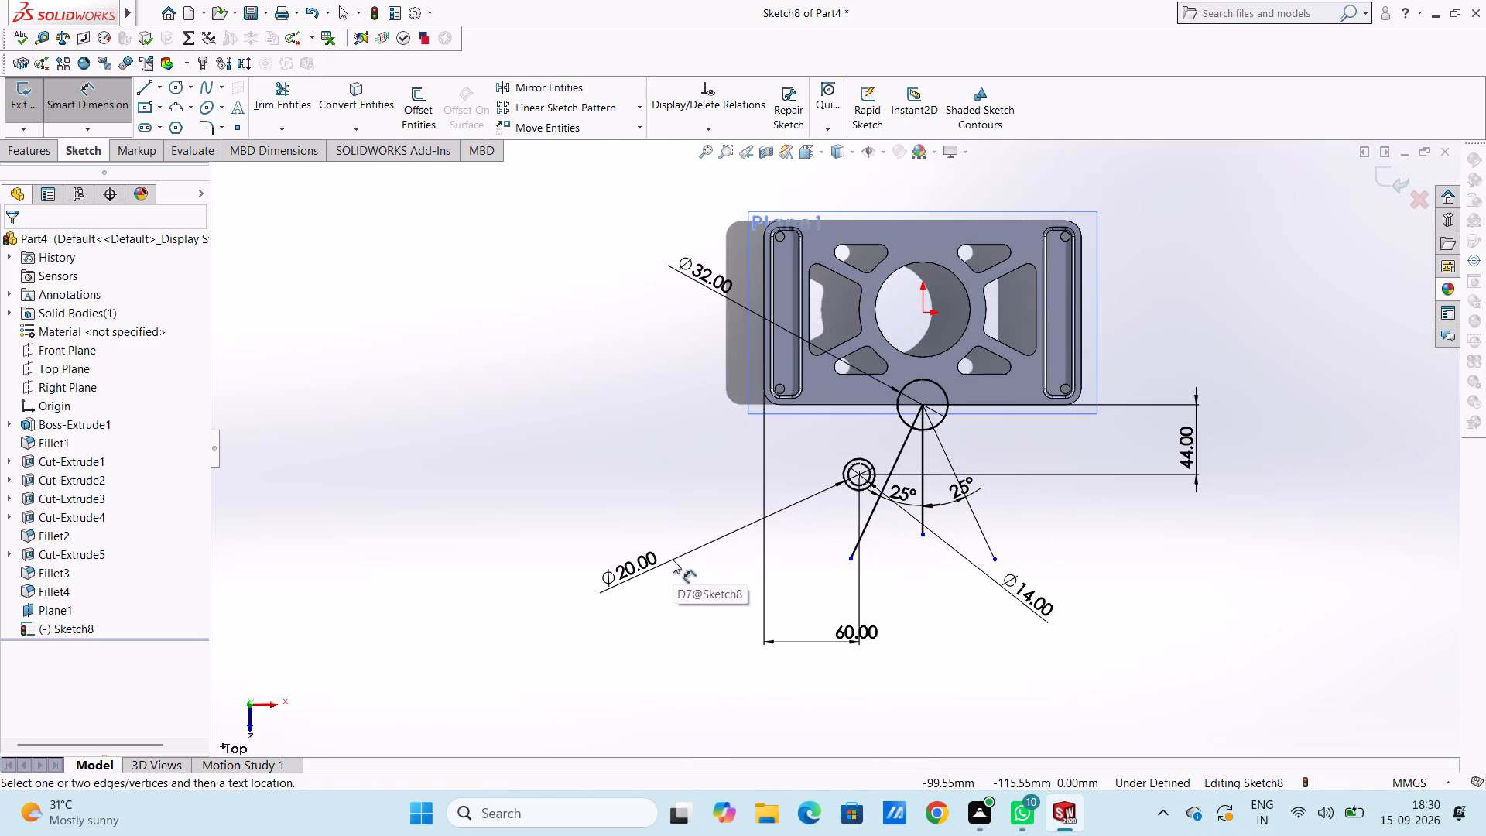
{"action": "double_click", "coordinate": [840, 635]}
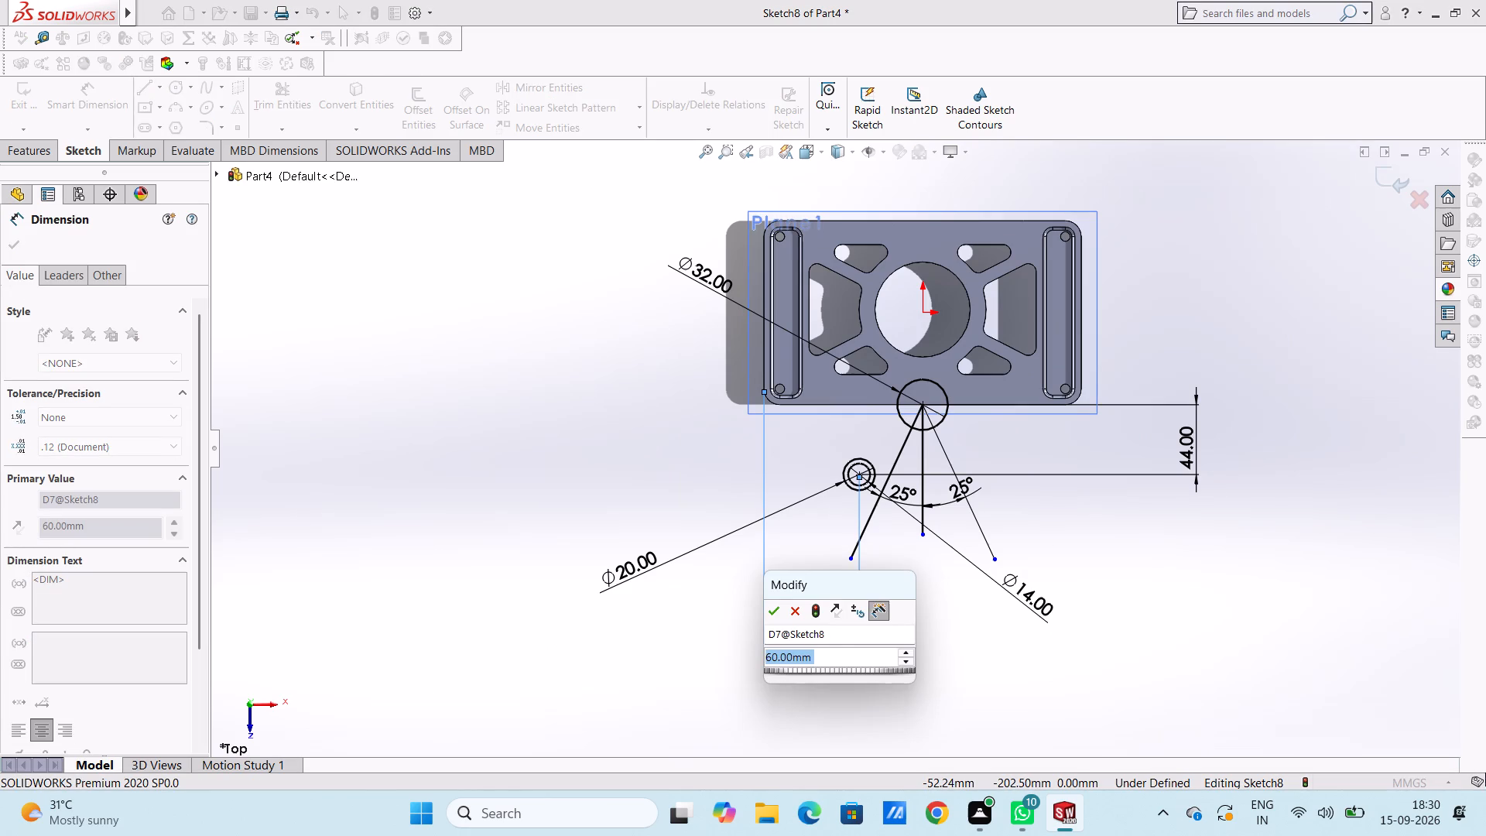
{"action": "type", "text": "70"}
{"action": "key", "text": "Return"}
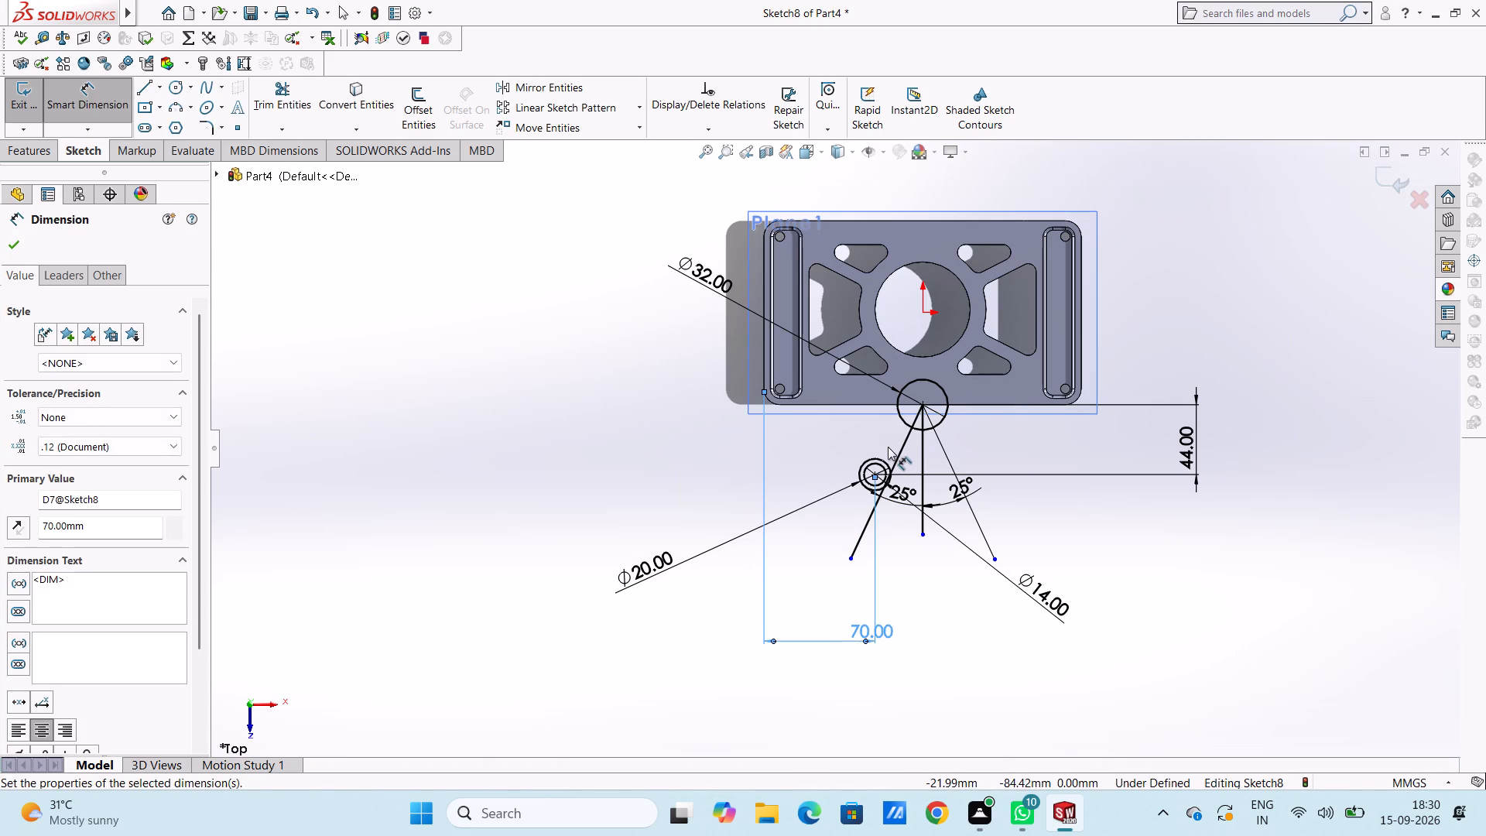
Set the horizontal distance from the base's left short edge to the concentric circles' centre to 68 mm.
{"action": "scroll", "coordinate": [888, 447], "scroll_direction": "down", "scroll_amount": 6}
{"action": "scroll", "coordinate": [880, 454], "scroll_direction": "up", "scroll_amount": 3}
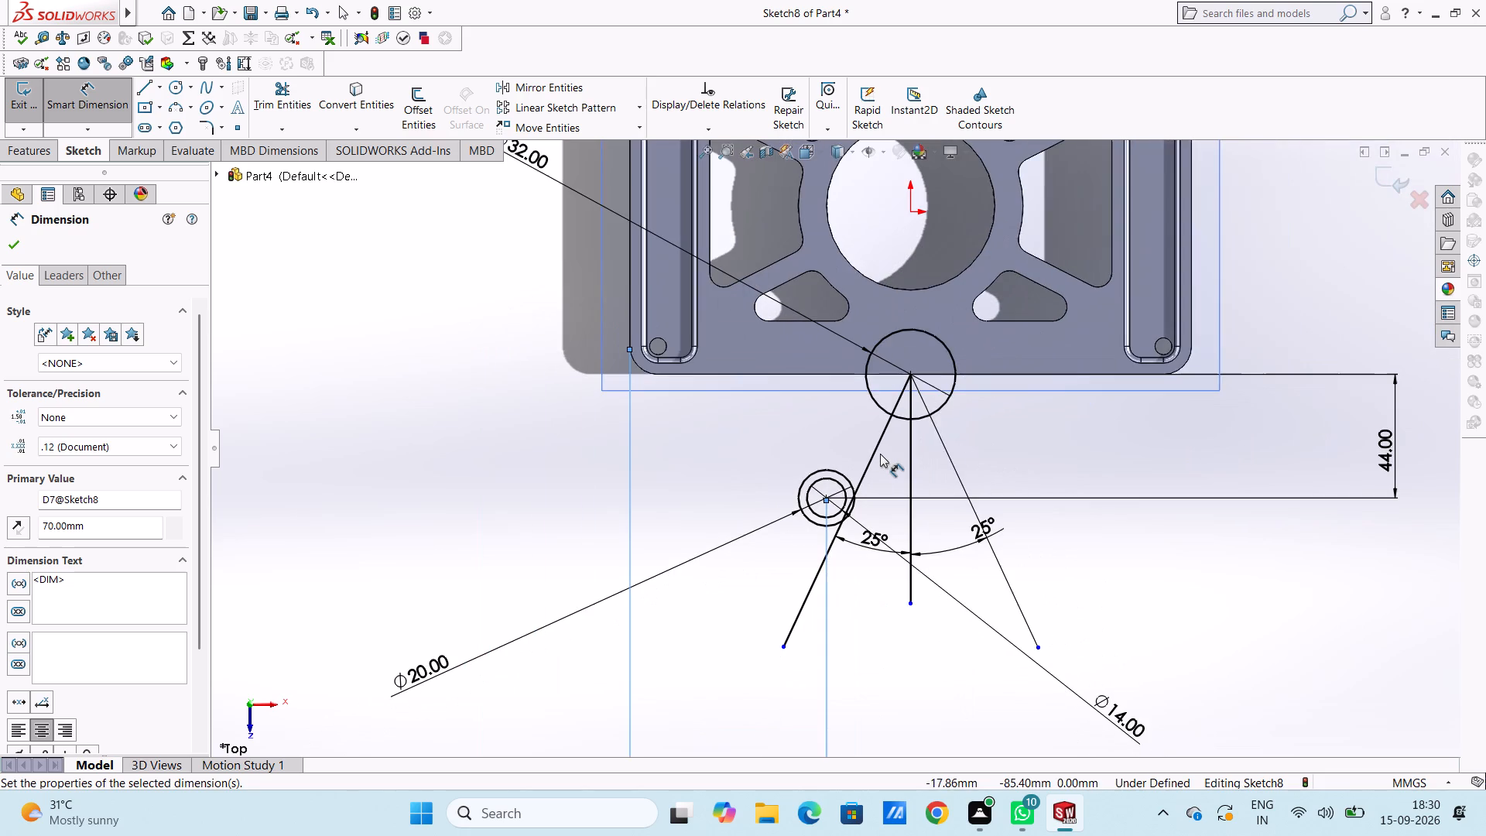
{"action": "scroll", "coordinate": [880, 454], "scroll_direction": "up", "scroll_amount": 2}
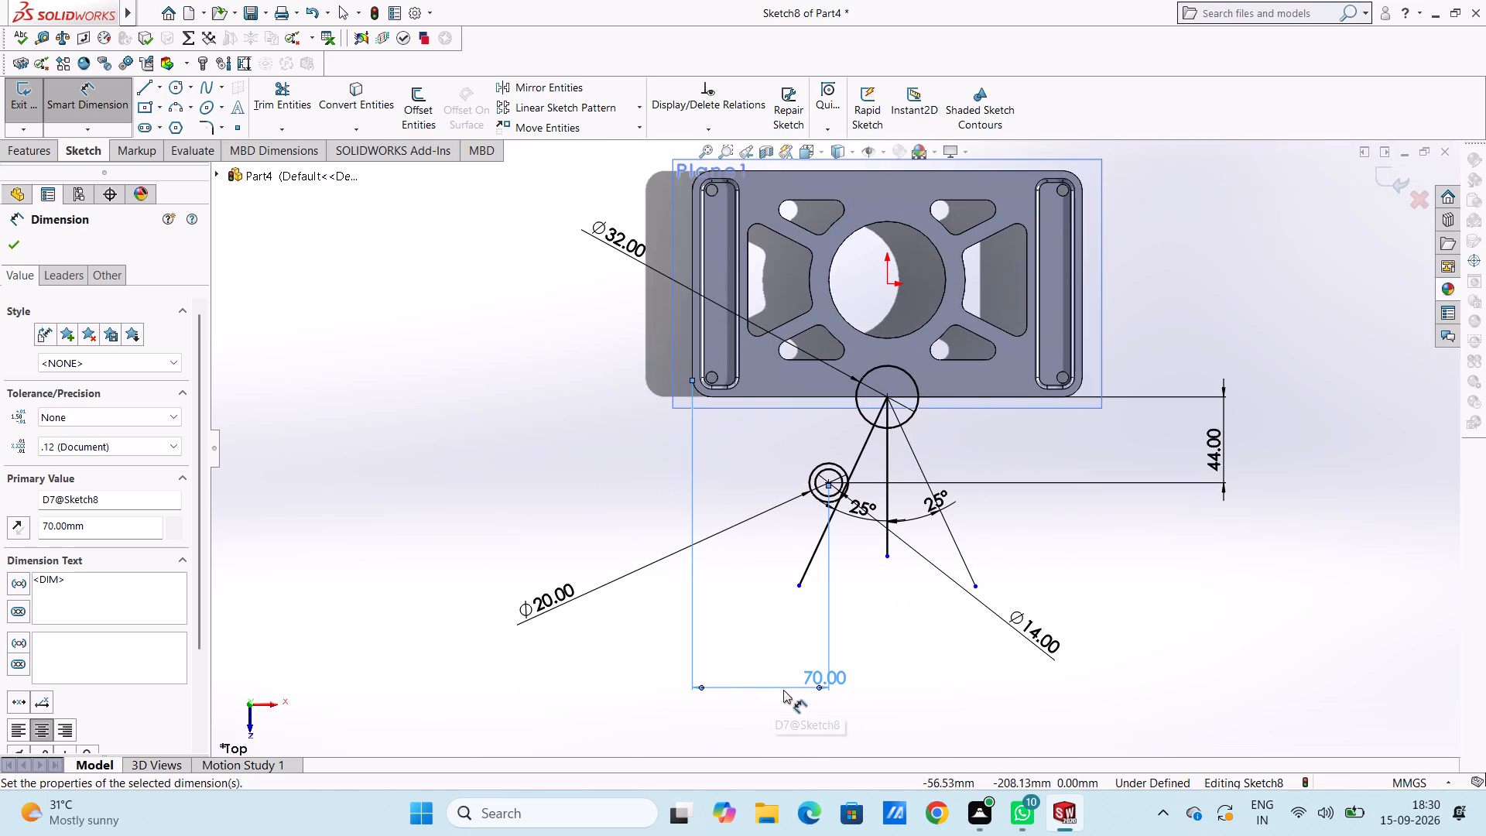
{"action": "left_click", "coordinate": [813, 683]}
{"action": "double_click", "coordinate": [813, 682]}
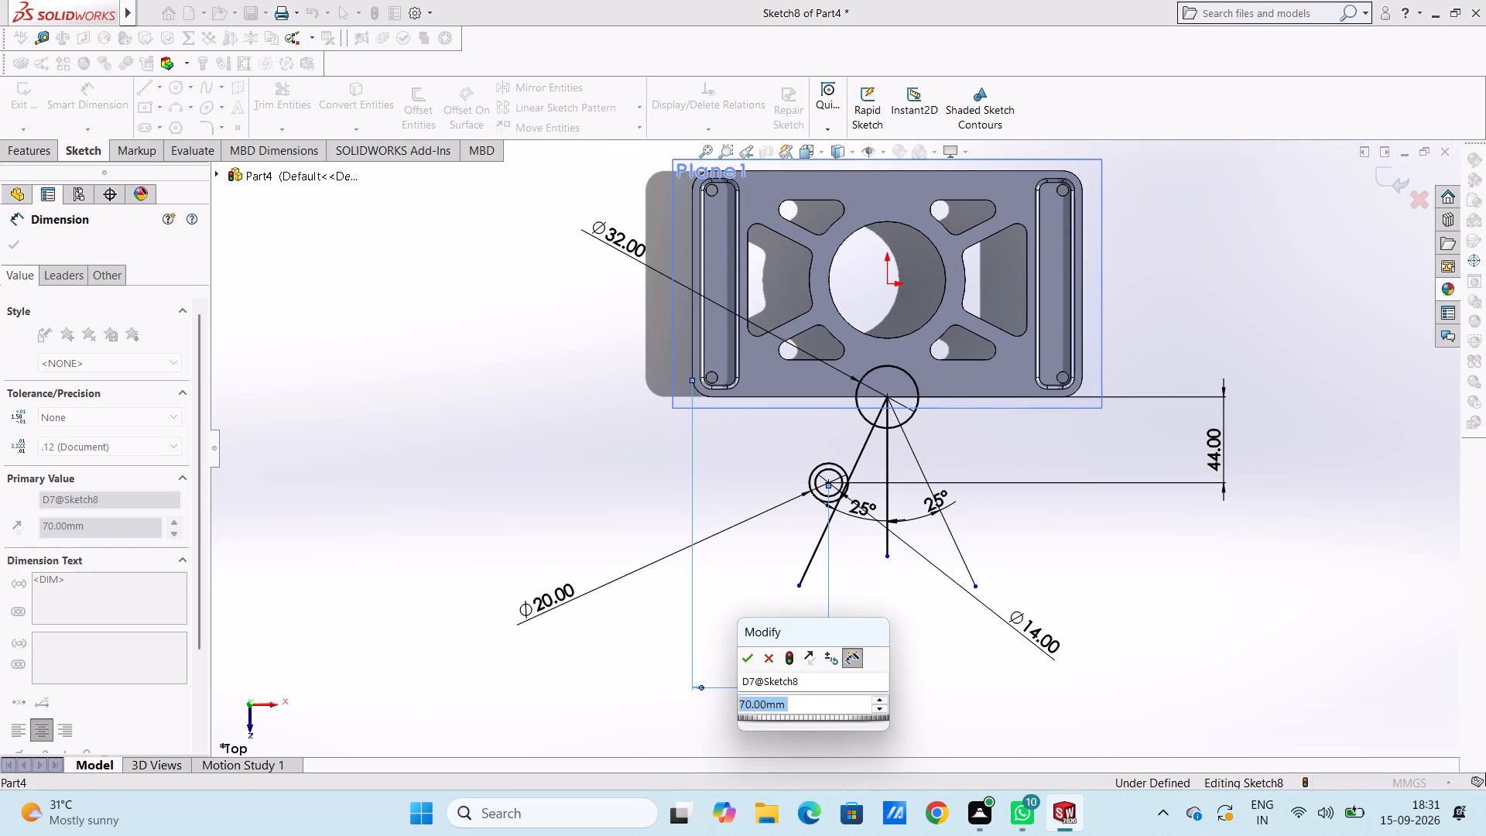
{"action": "type", "text": "68"}
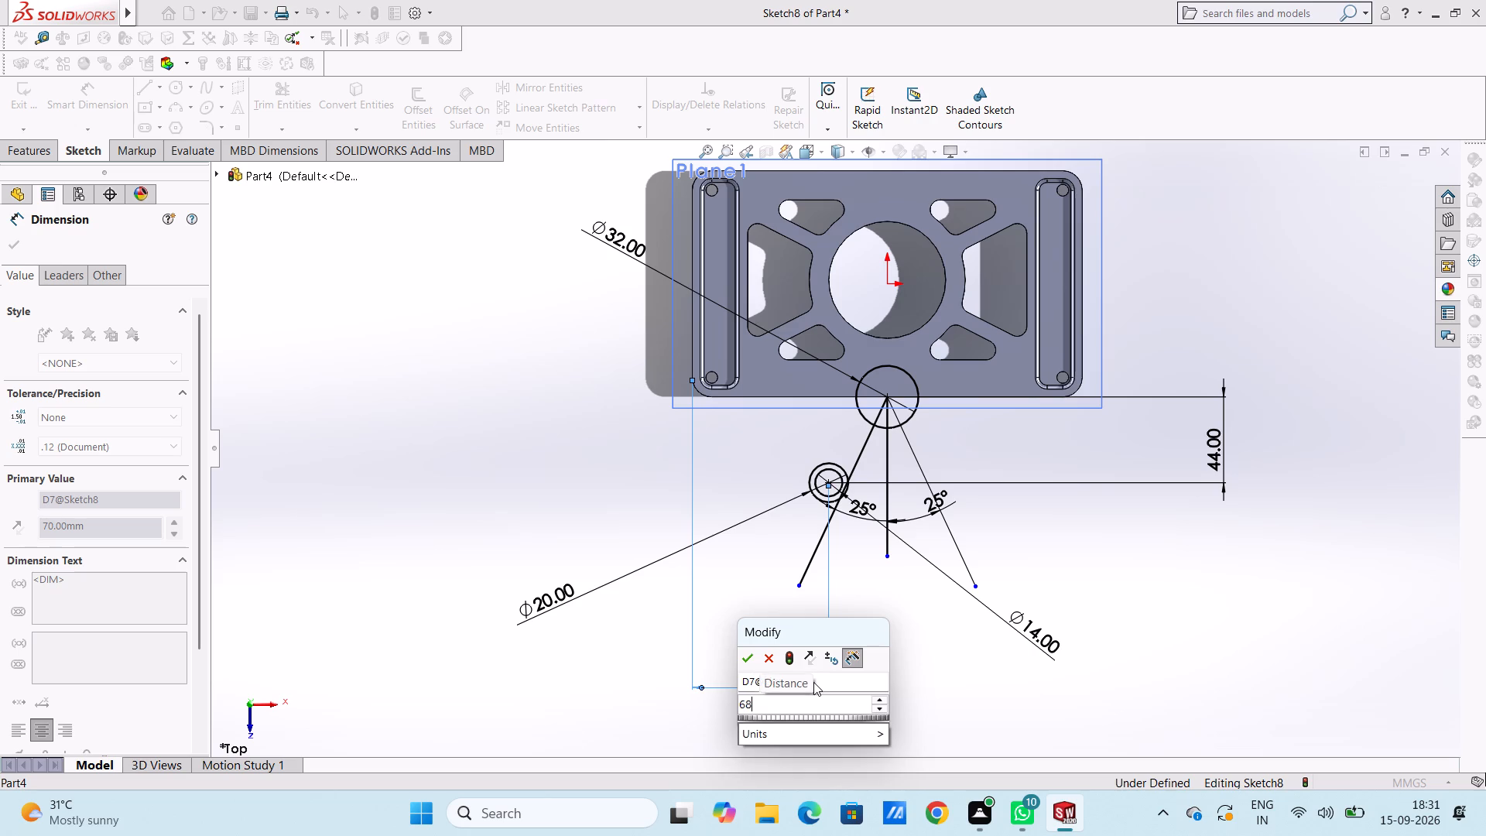
{"action": "key", "text": "Return"}
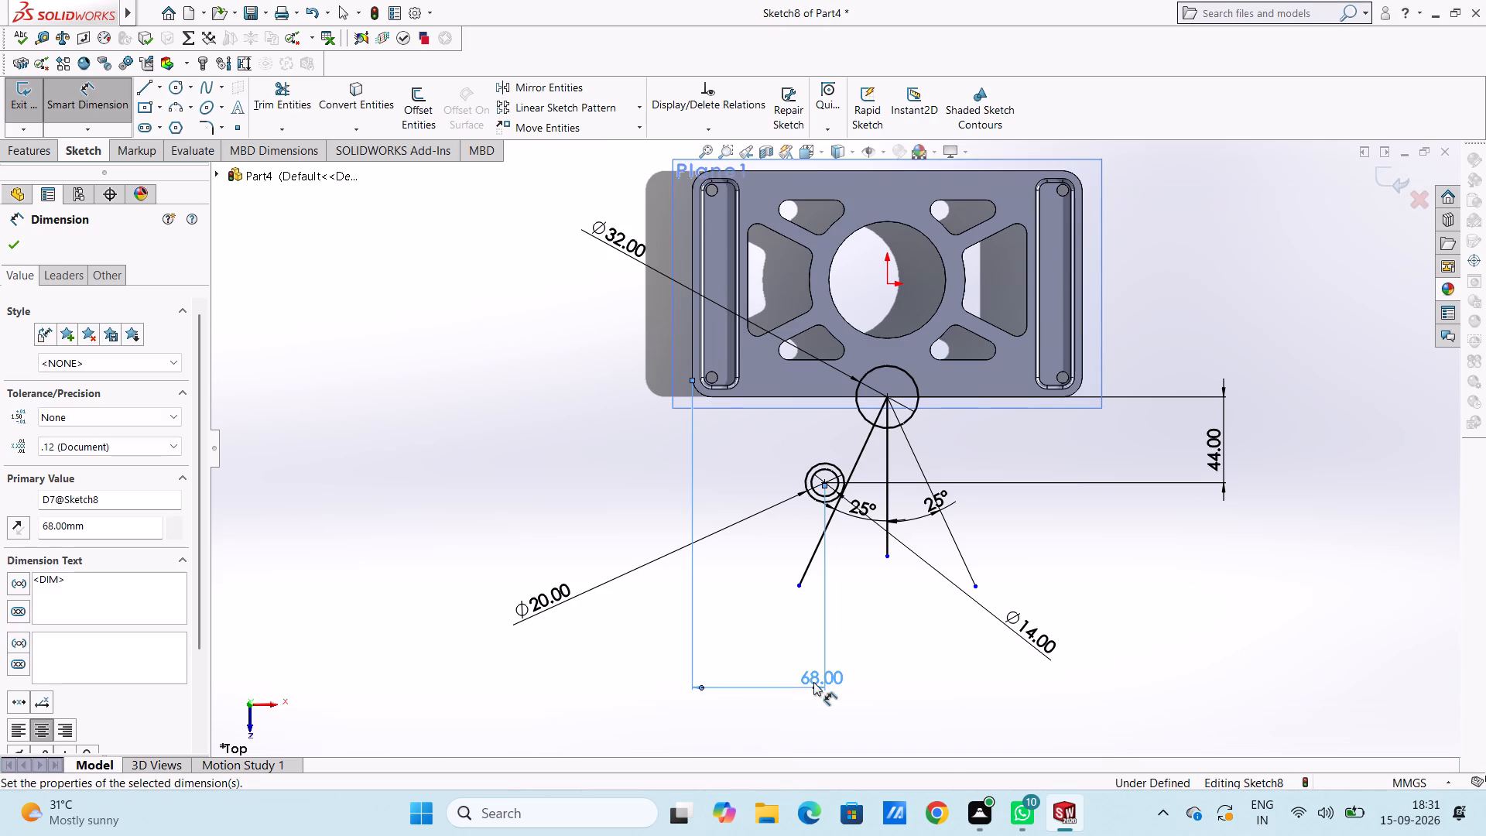
{"action": "scroll", "coordinate": [849, 459], "scroll_direction": "down", "scroll_amount": 7}
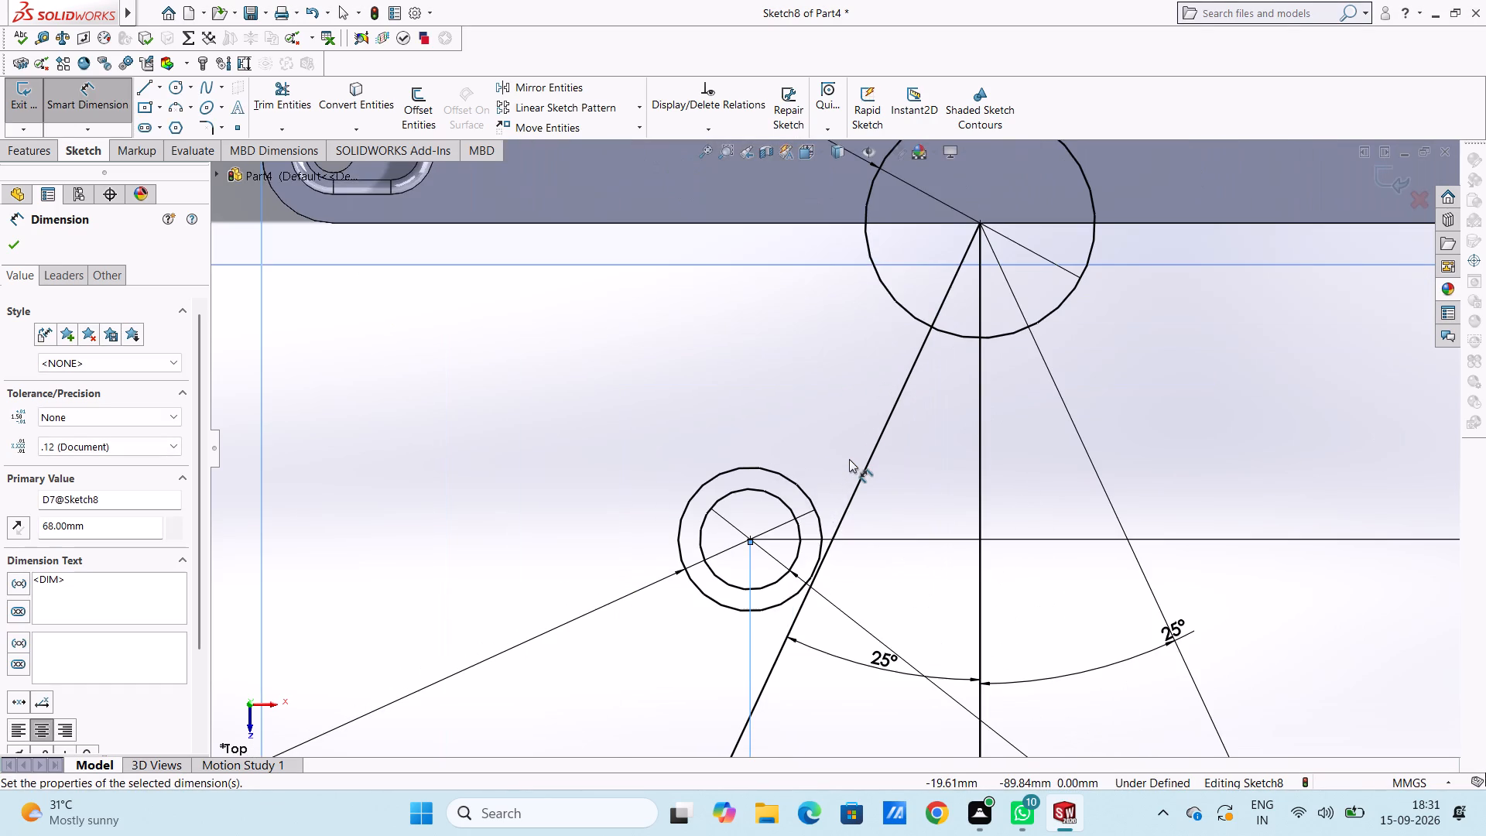
{"action": "scroll", "coordinate": [849, 459], "scroll_direction": "up", "scroll_amount": 4}
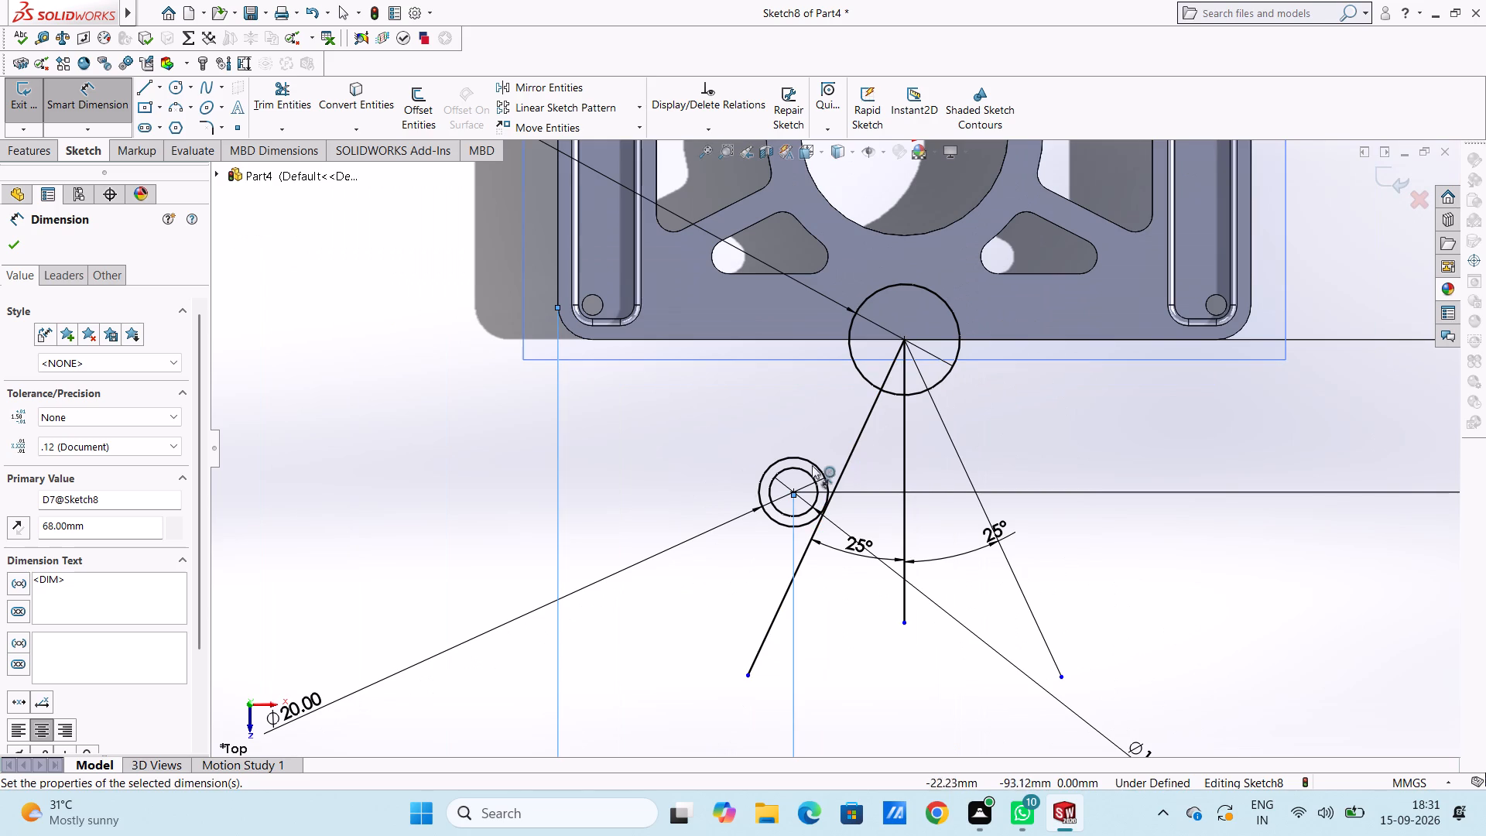
{"action": "left_click", "coordinate": [517, 469]}
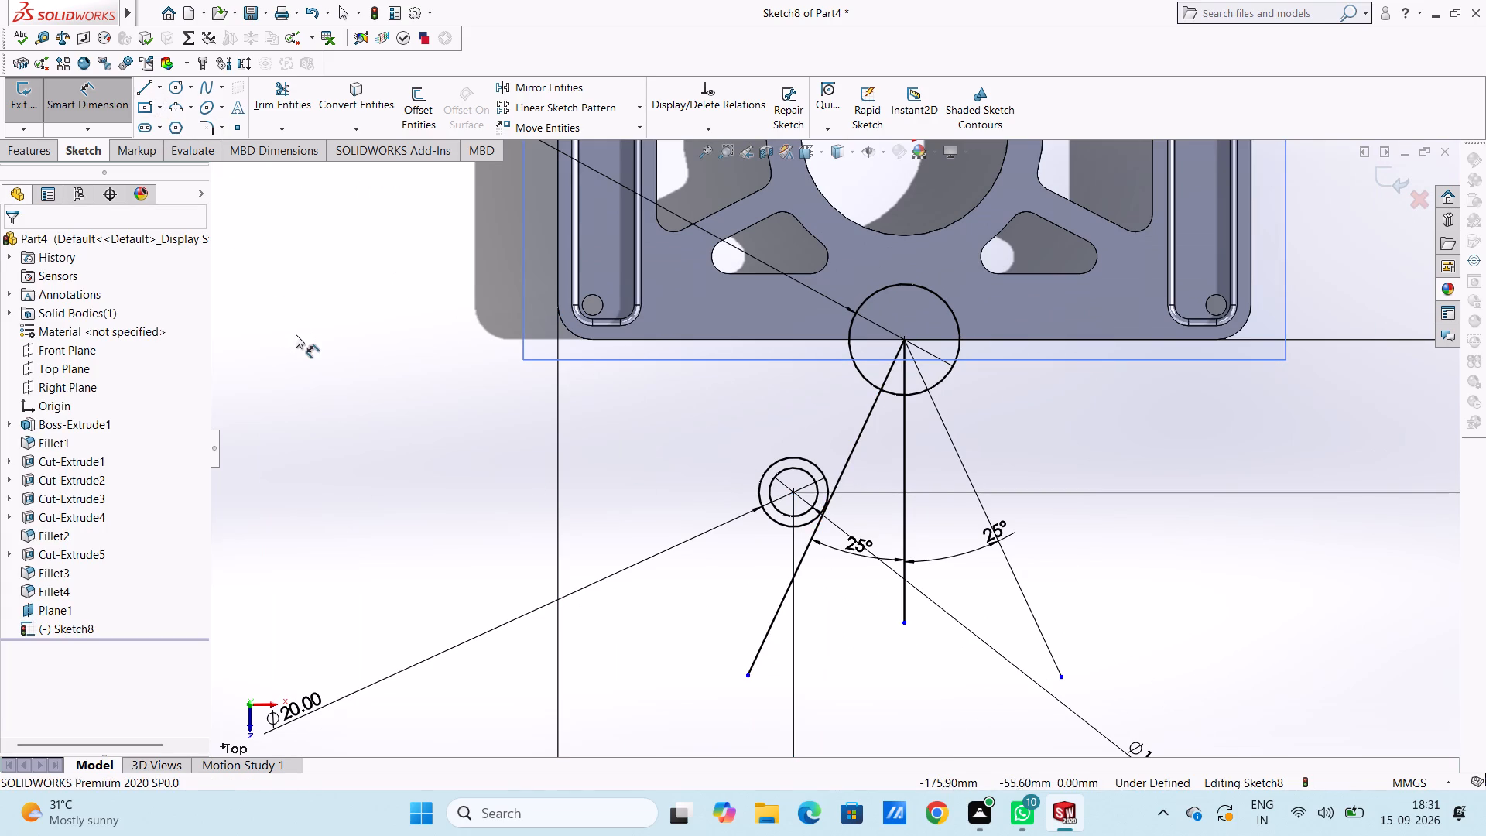
{"action": "key", "text": "Escape"}
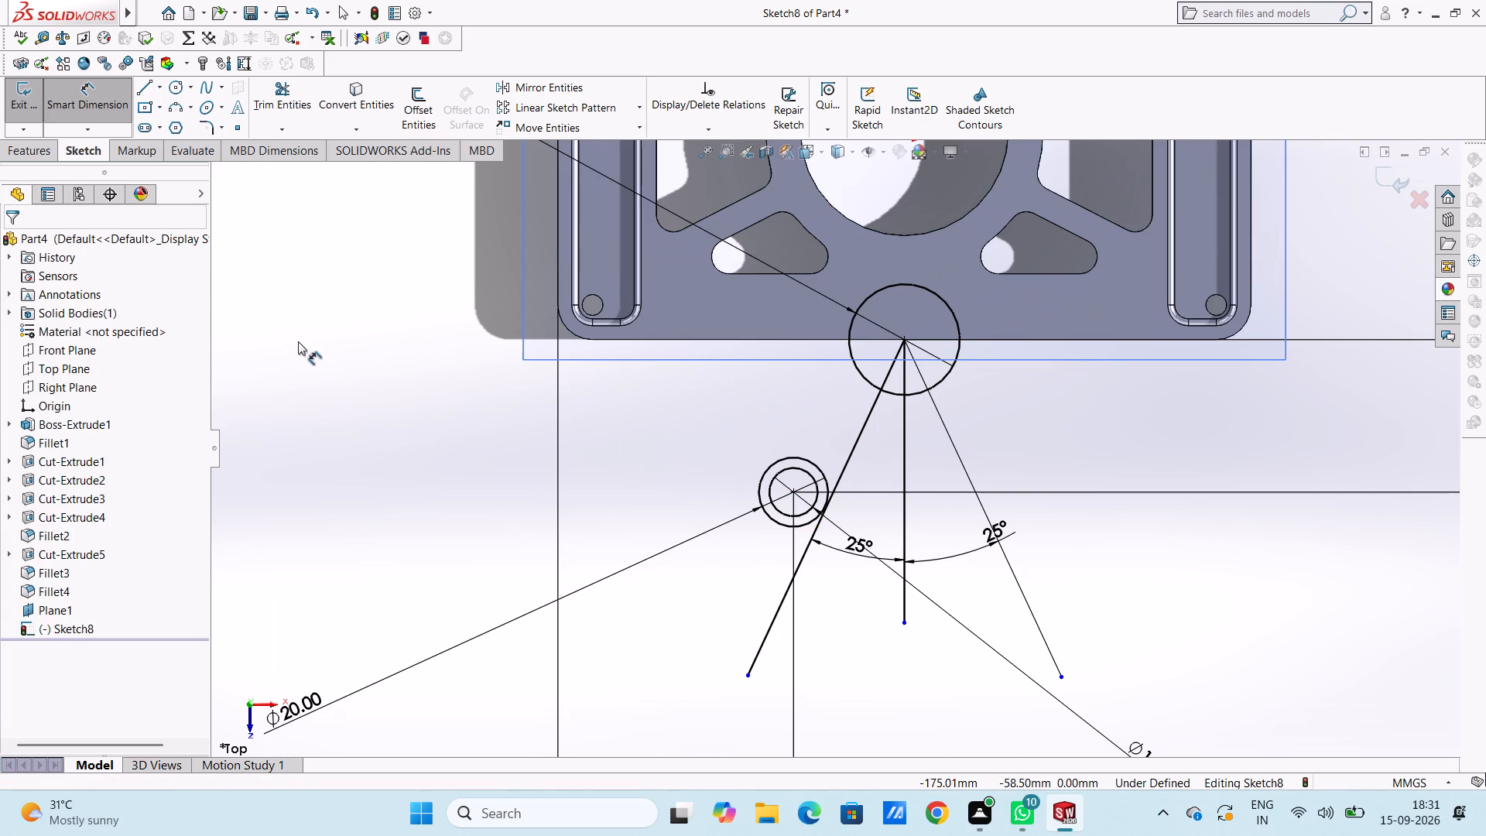
Delete the two slanted lines and the vertical line running from the 32 mm circle's centre, along with their angle dimensions.
{"action": "left_click", "coordinate": [855, 436]}
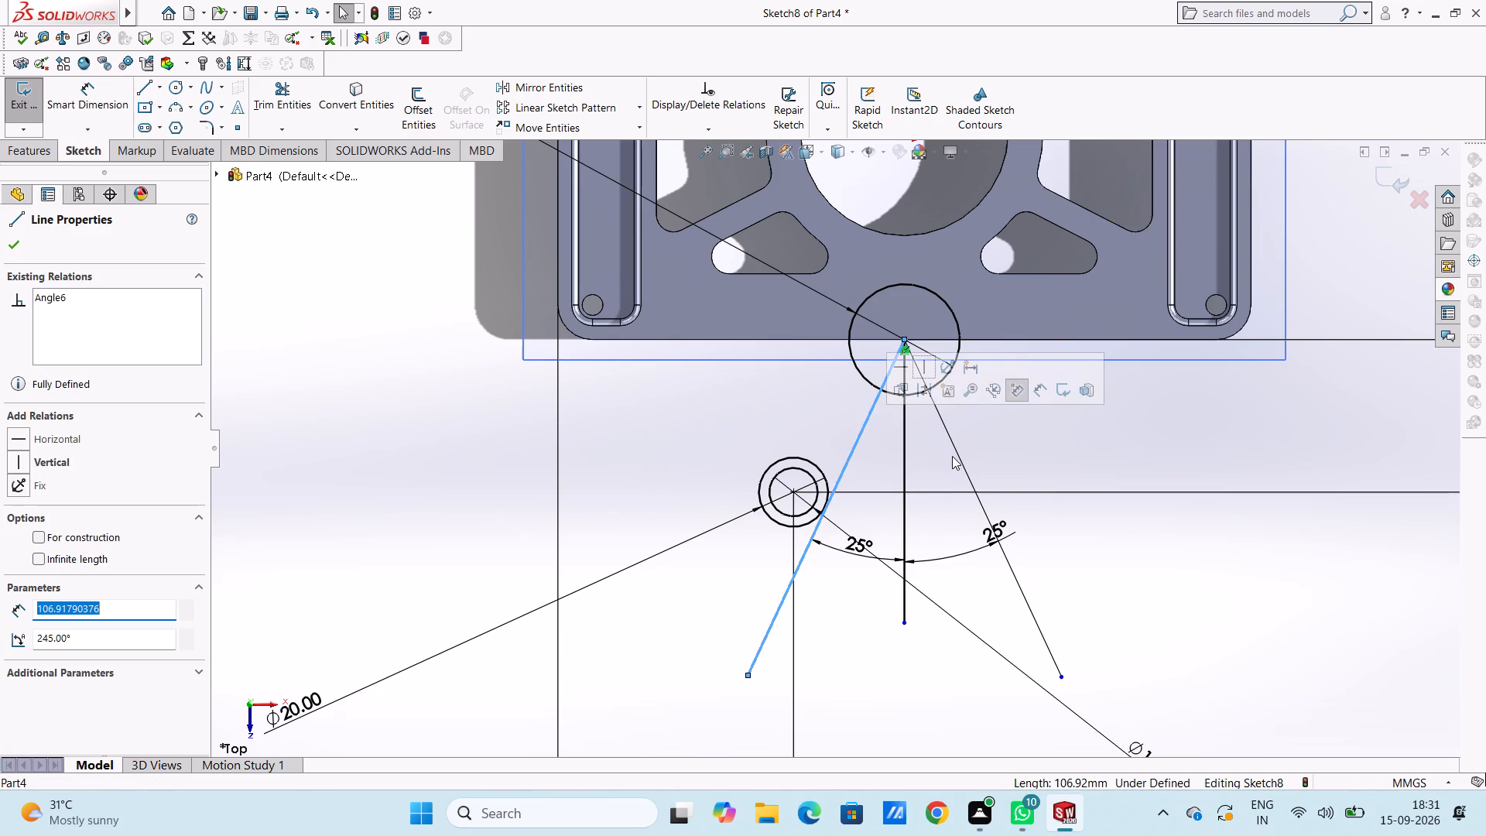
{"action": "left_click", "coordinate": [959, 455], "text": "ctrl"}
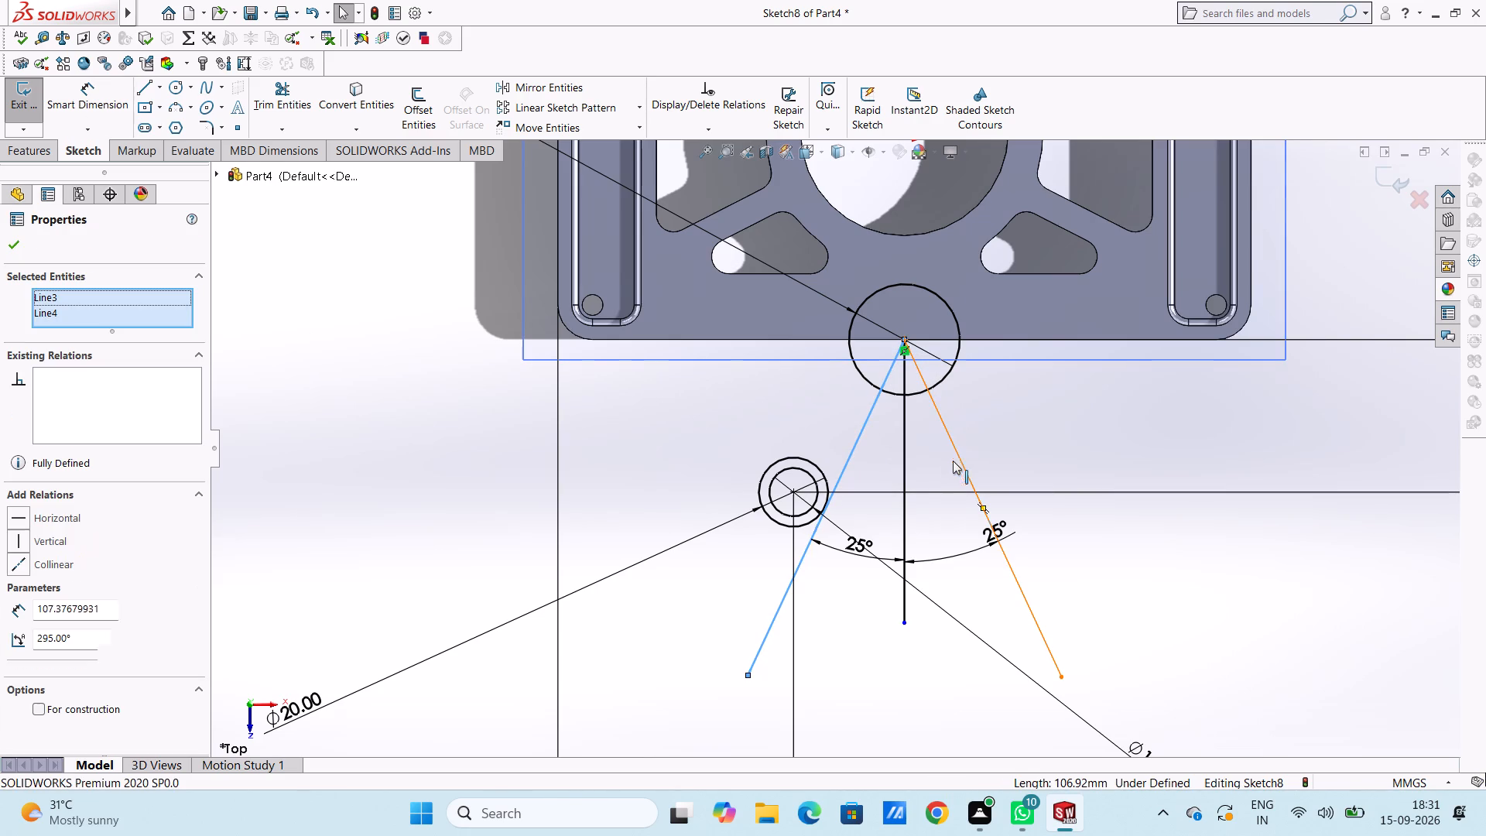
{"action": "left_click", "coordinate": [904, 475], "text": "ctrl"}
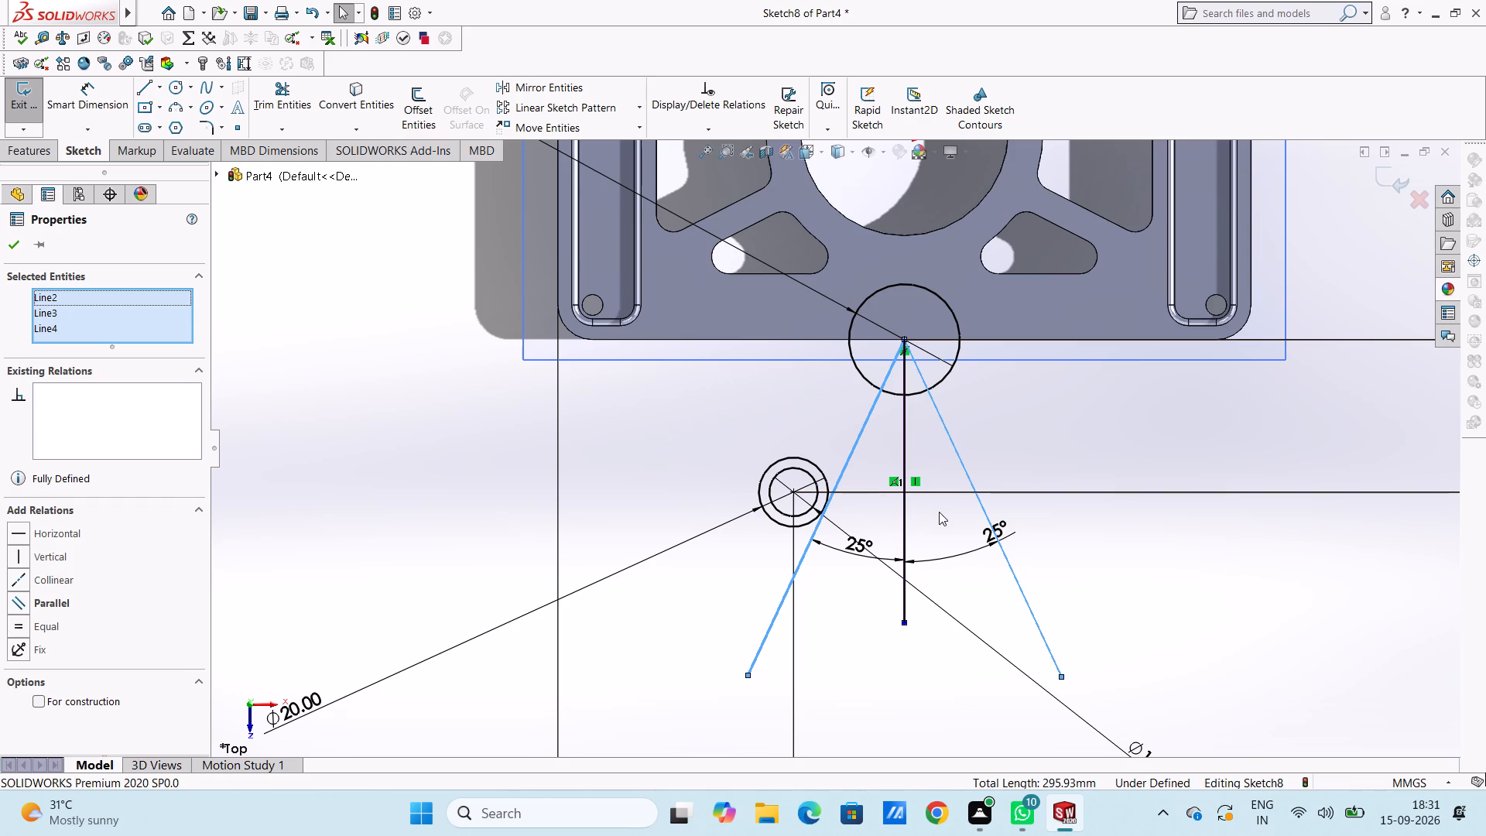
{"action": "key", "text": "Delete"}
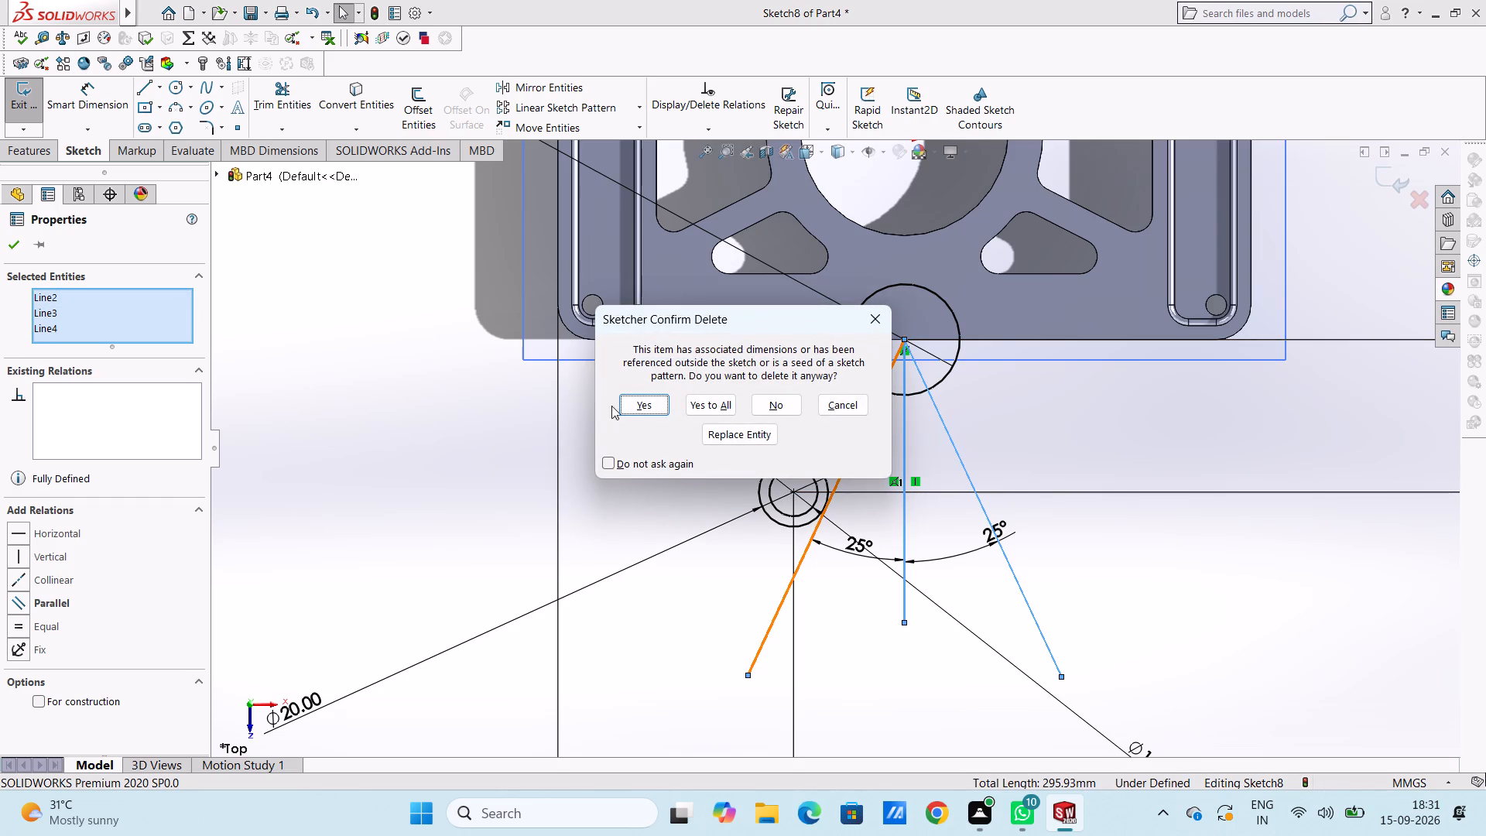
{"action": "left_click", "coordinate": [642, 410]}
{"action": "left_click", "coordinate": [645, 407]}
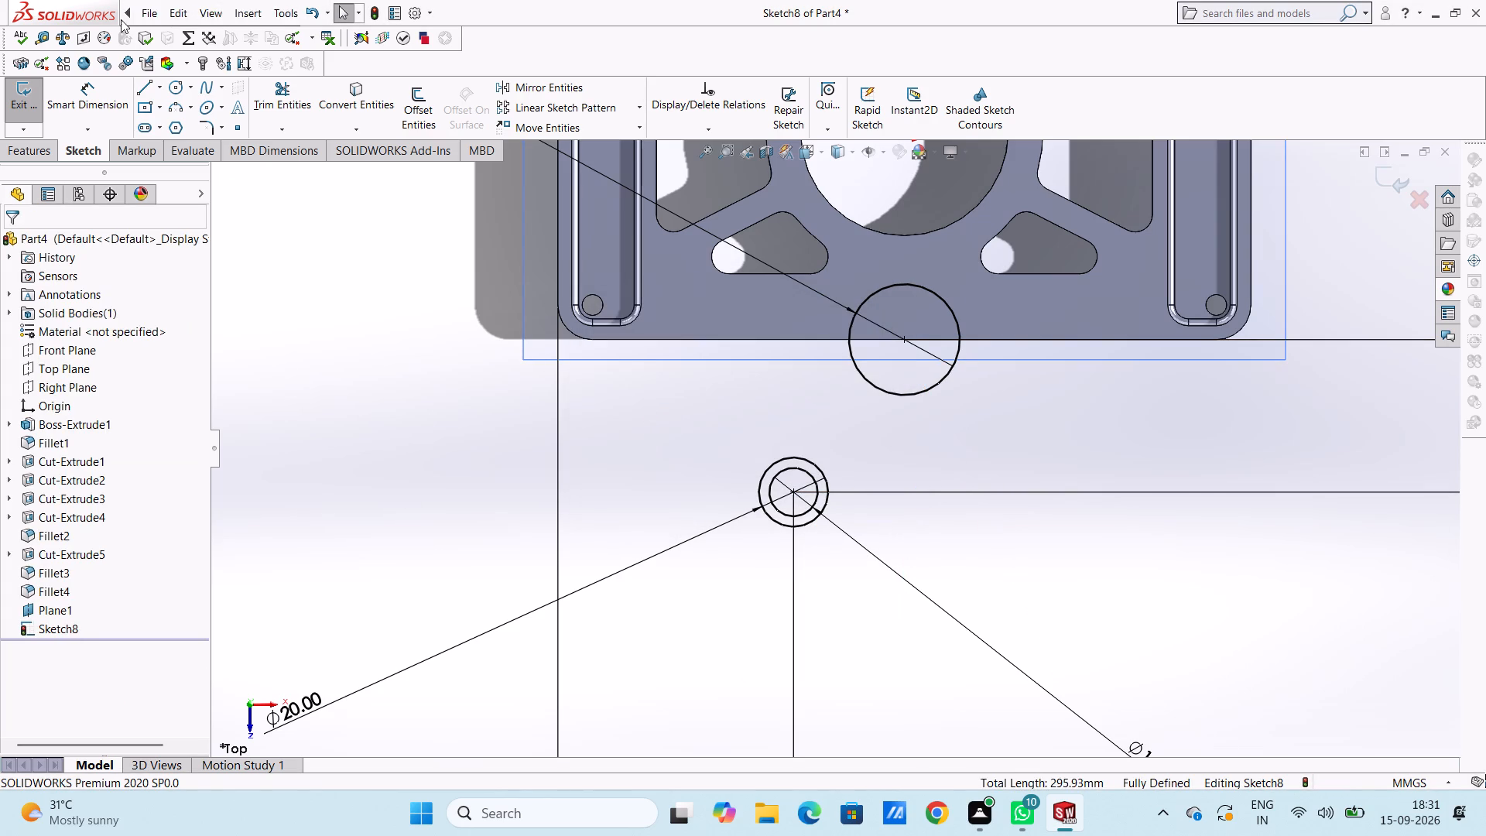
Sketch a vertical line about 71 mm long from the 32 mm circle's centre, away from the base.
{"action": "left_click", "coordinate": [142, 88]}
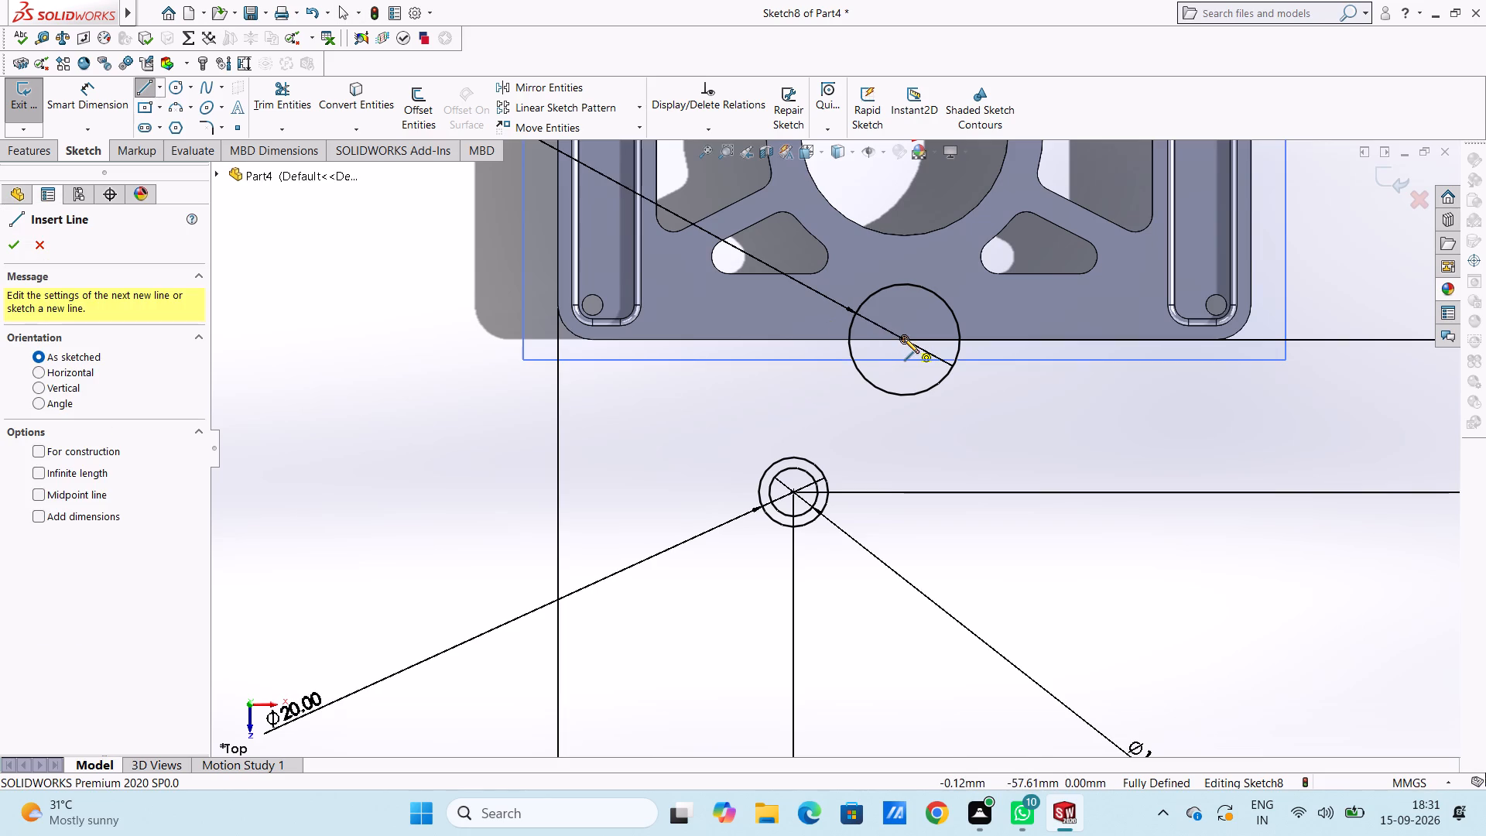
{"action": "left_click", "coordinate": [904, 338]}
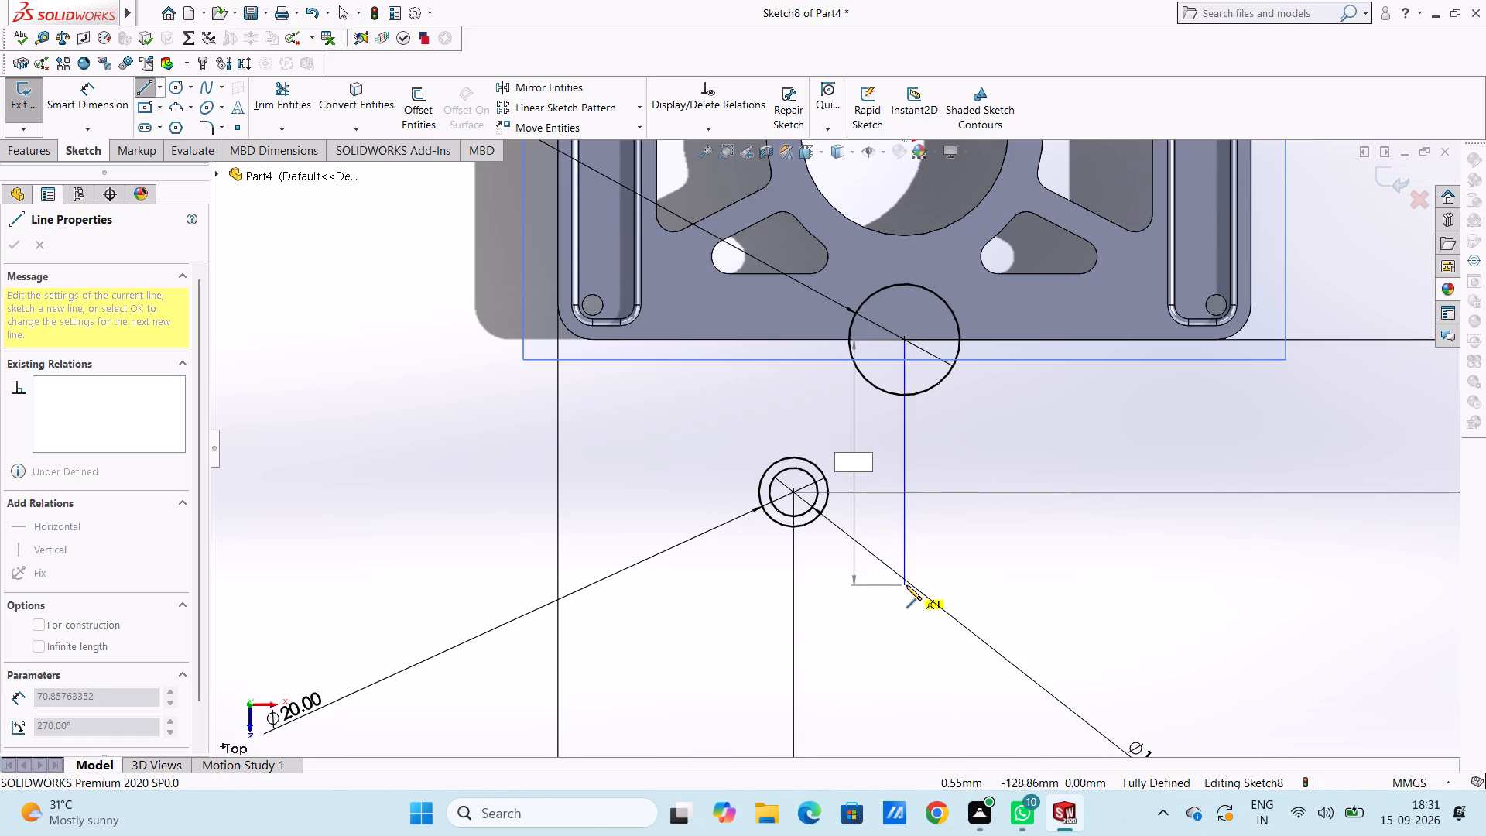
{"action": "left_click", "coordinate": [906, 585]}
{"action": "key", "text": "Escape"}
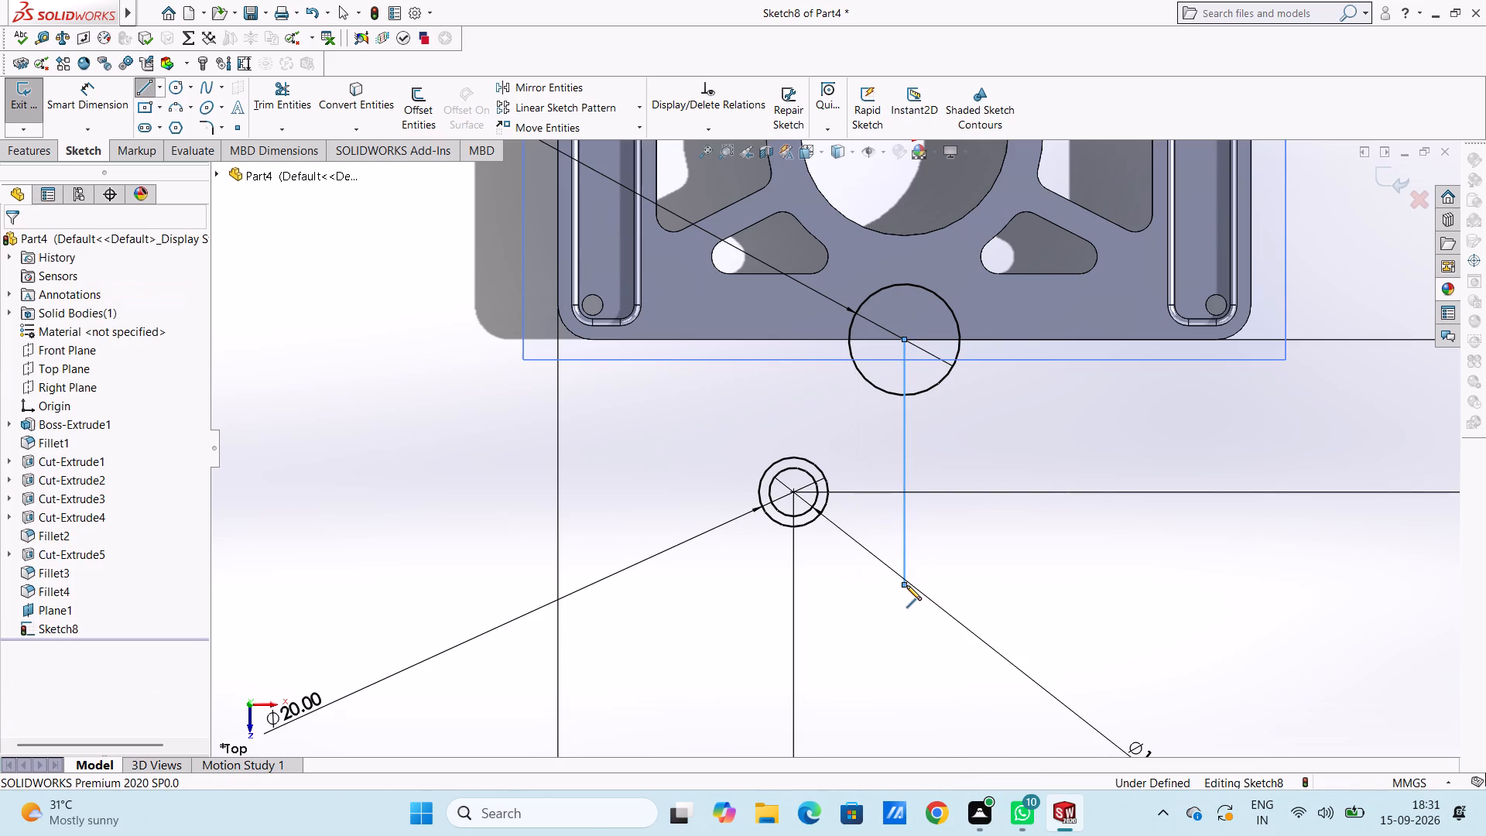
{"action": "key", "text": "Escape"}
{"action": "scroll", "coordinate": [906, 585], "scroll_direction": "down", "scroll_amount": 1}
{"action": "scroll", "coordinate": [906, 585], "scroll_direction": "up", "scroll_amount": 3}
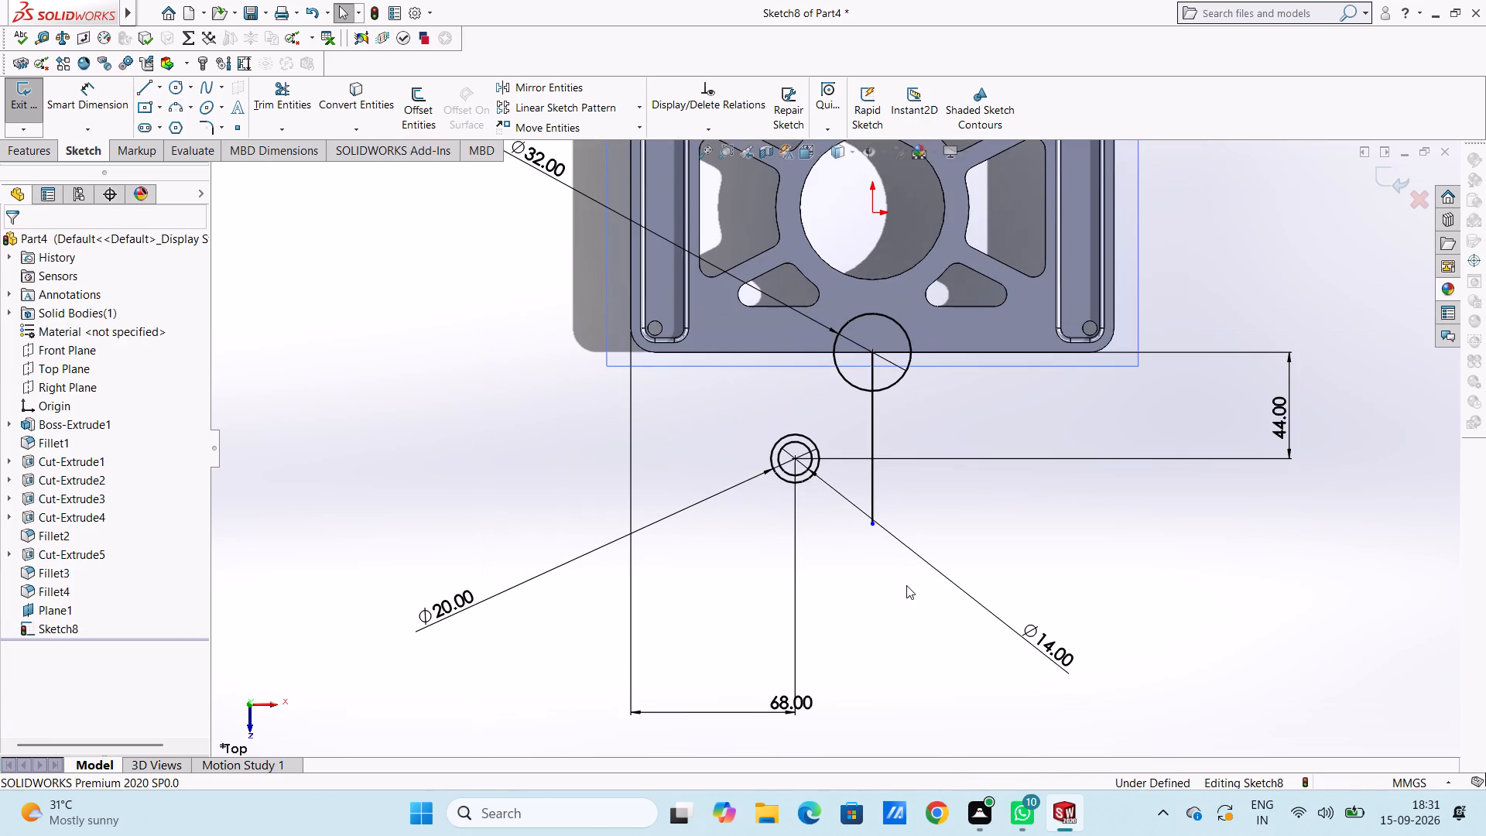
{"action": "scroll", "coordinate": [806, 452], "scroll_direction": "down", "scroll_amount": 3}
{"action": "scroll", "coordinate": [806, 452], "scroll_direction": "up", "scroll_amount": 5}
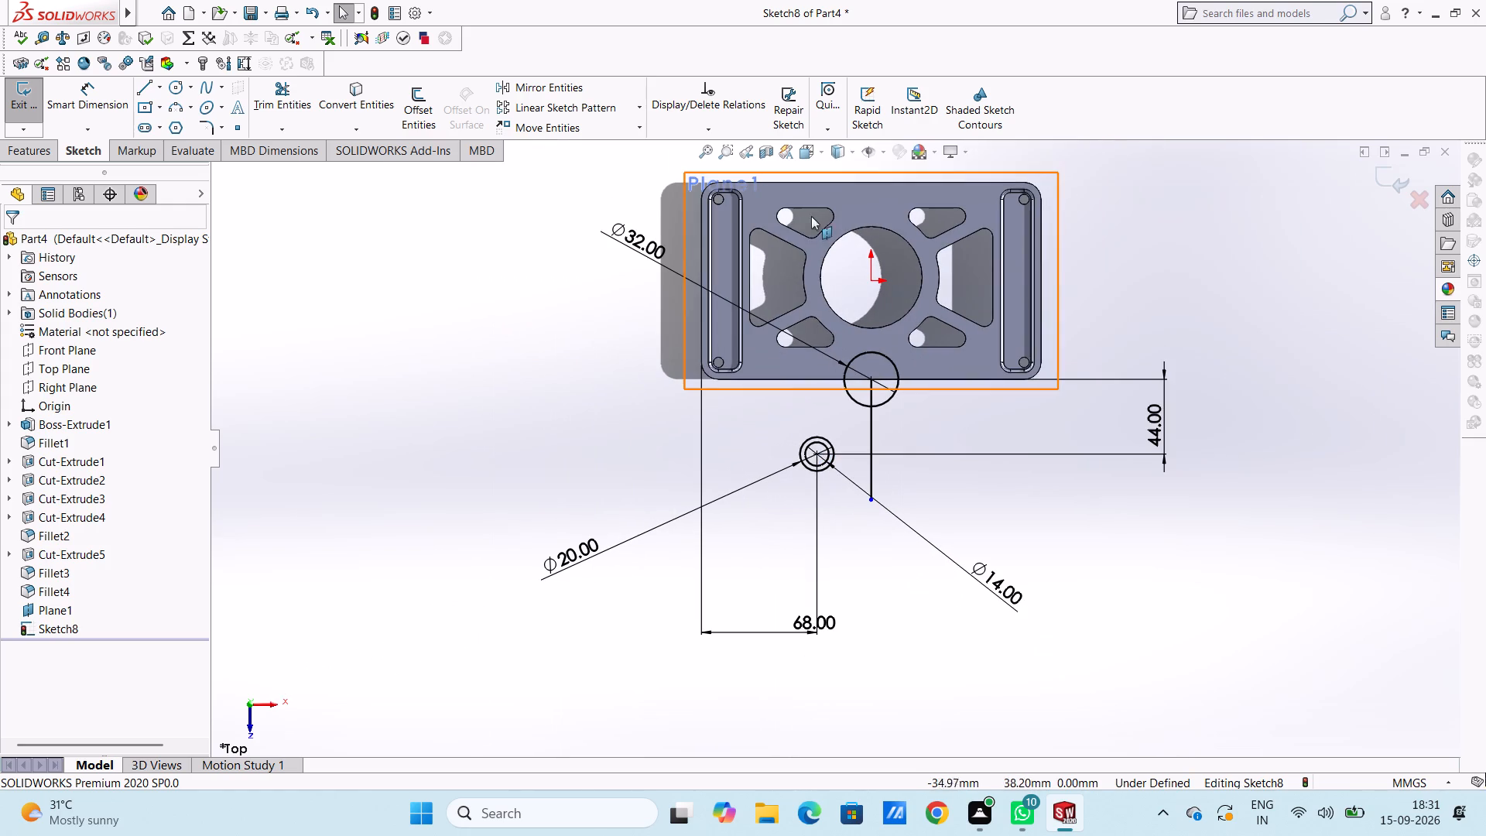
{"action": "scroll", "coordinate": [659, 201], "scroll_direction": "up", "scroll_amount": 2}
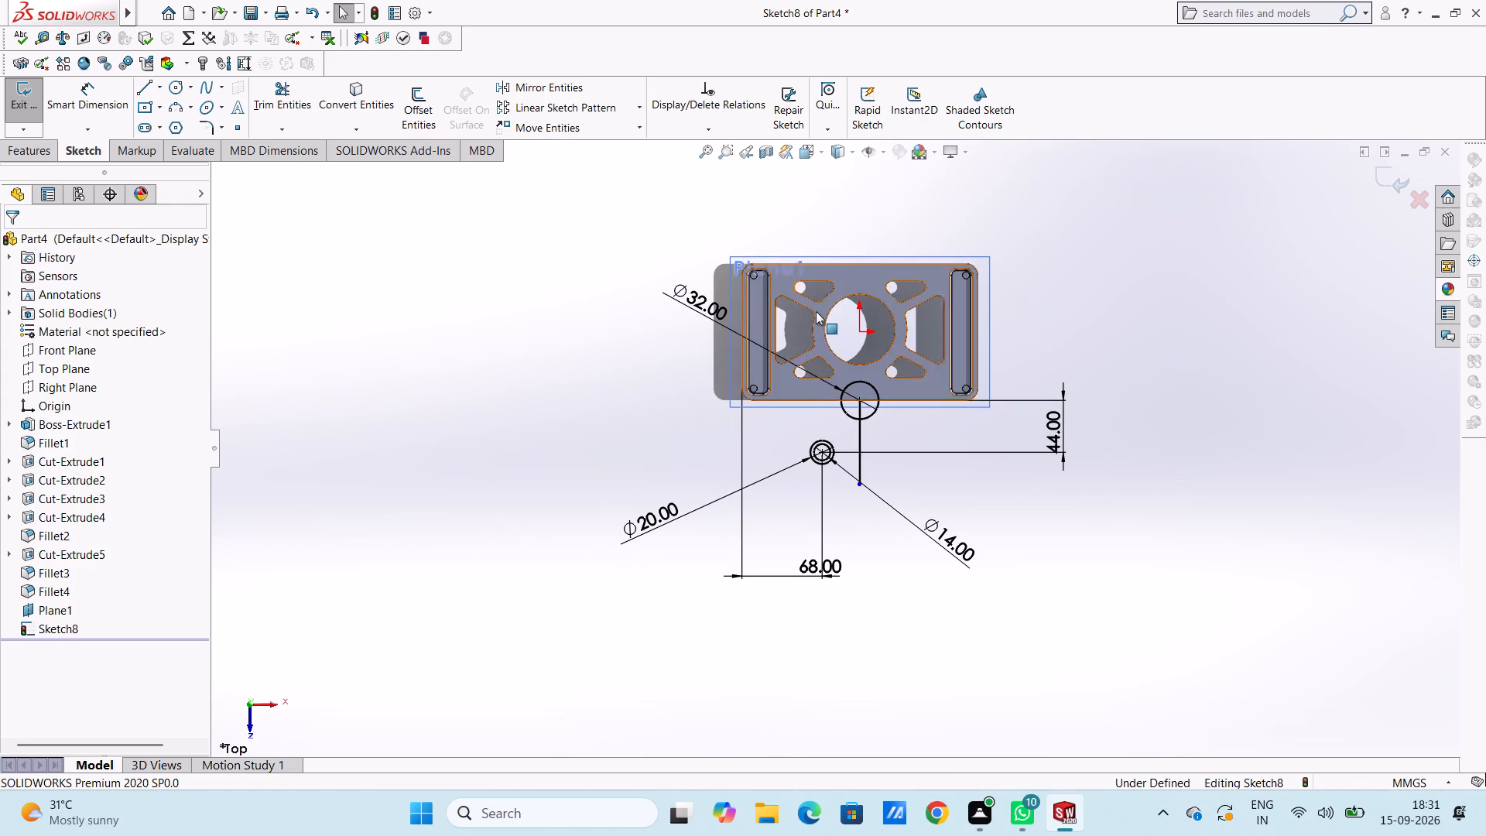
Sketch a slanted line about 75 mm long from the 32 mm circle's left quadrant, crossing and extending past the concentric circles.
{"action": "scroll", "coordinate": [816, 311], "scroll_direction": "down", "scroll_amount": 3}
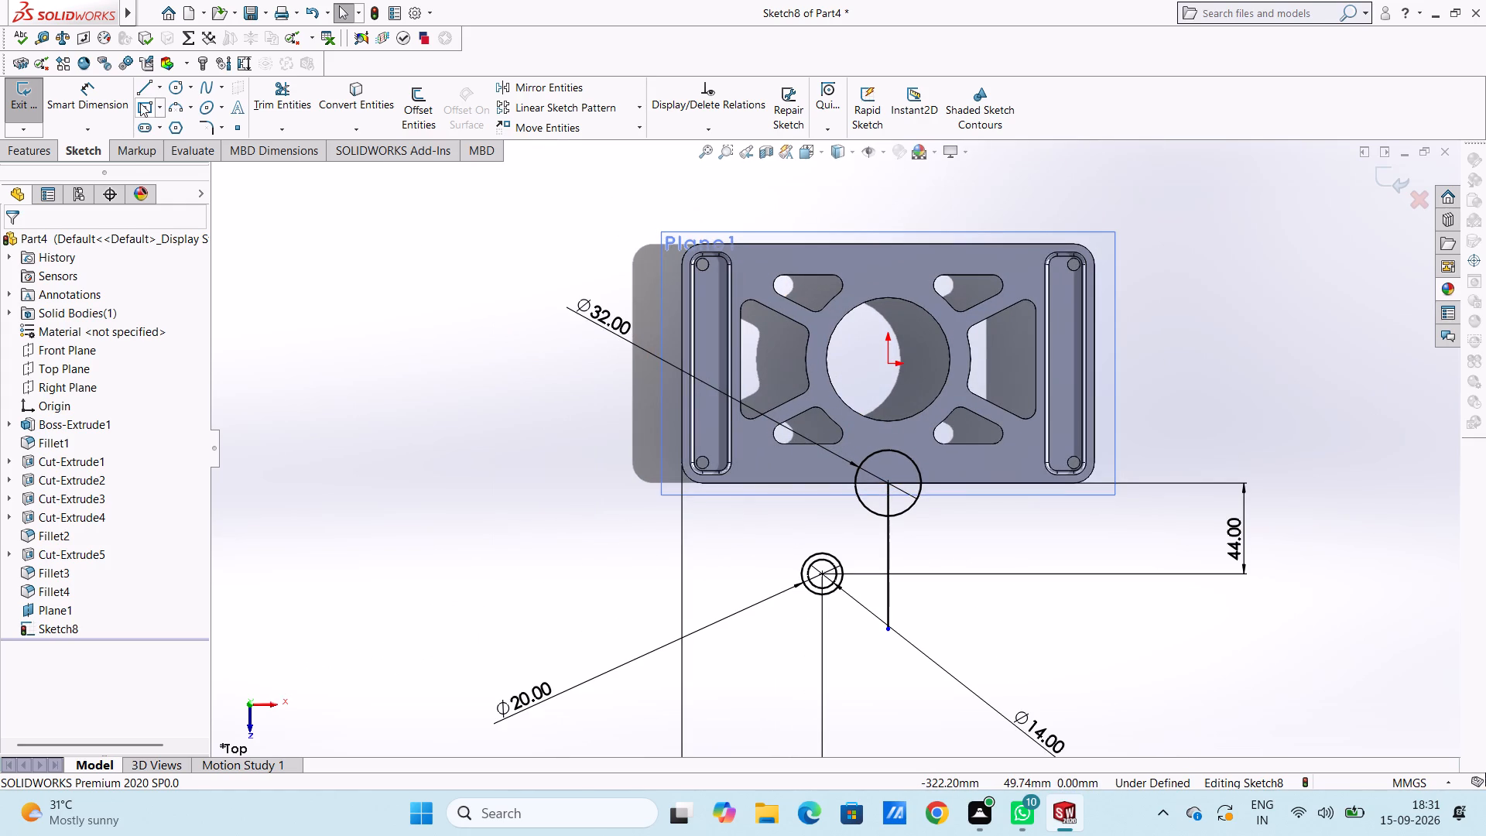
{"action": "left_click", "coordinate": [142, 89]}
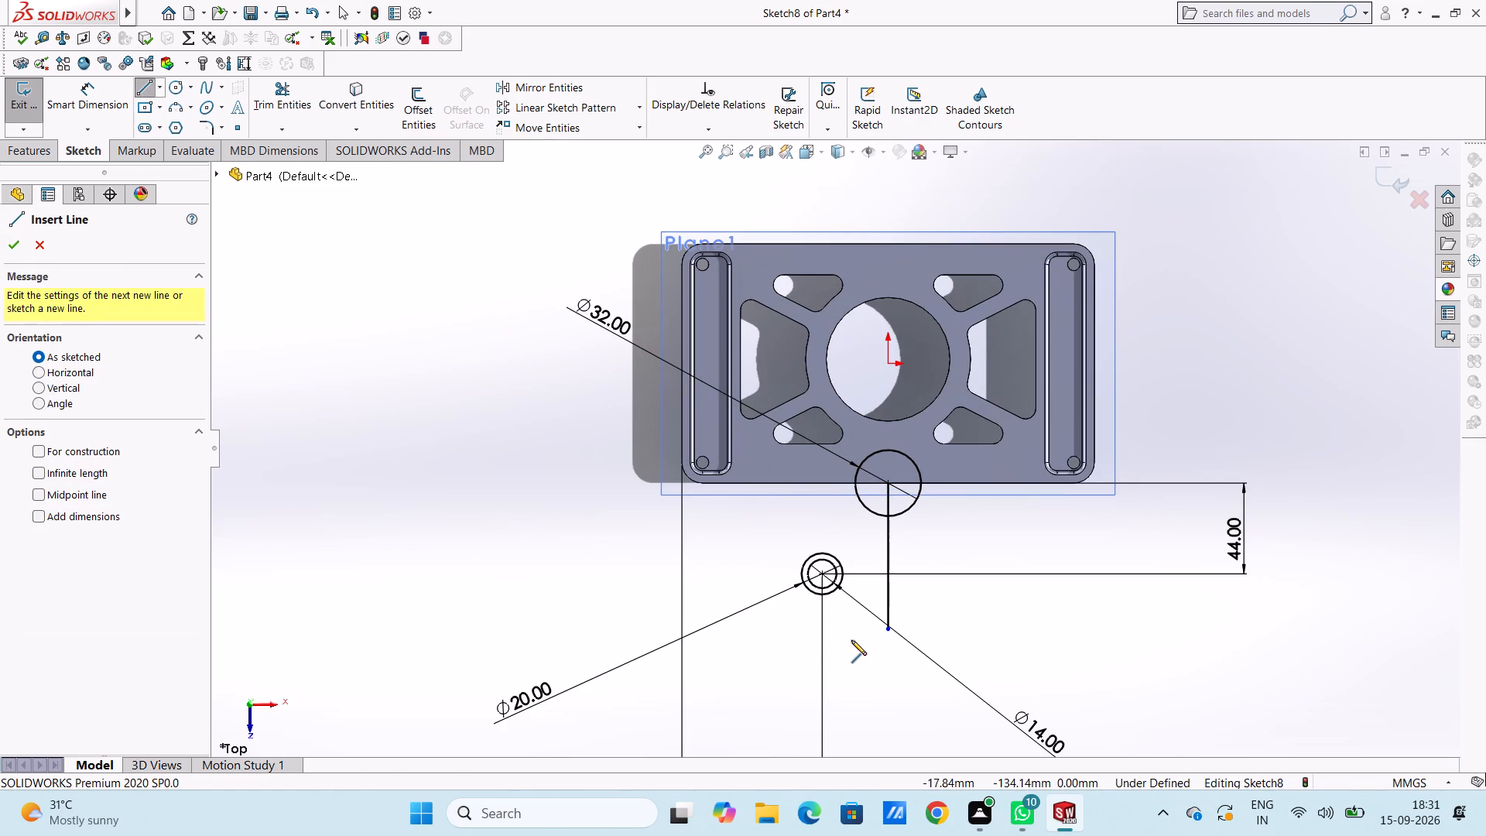
{"action": "scroll", "coordinate": [855, 561], "scroll_direction": "down", "scroll_amount": 2}
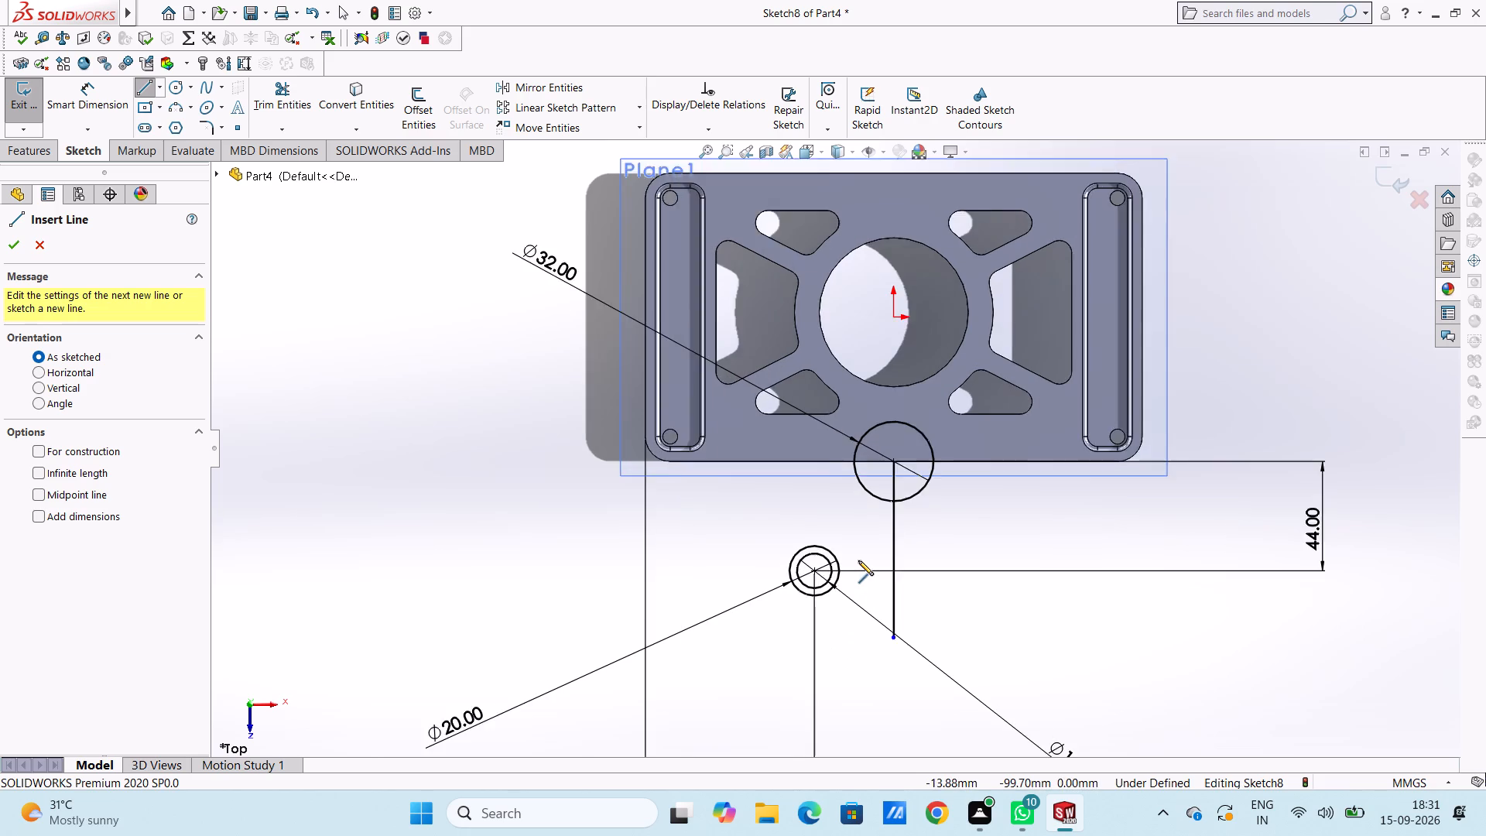
{"action": "scroll", "coordinate": [858, 561], "scroll_direction": "down", "scroll_amount": 2}
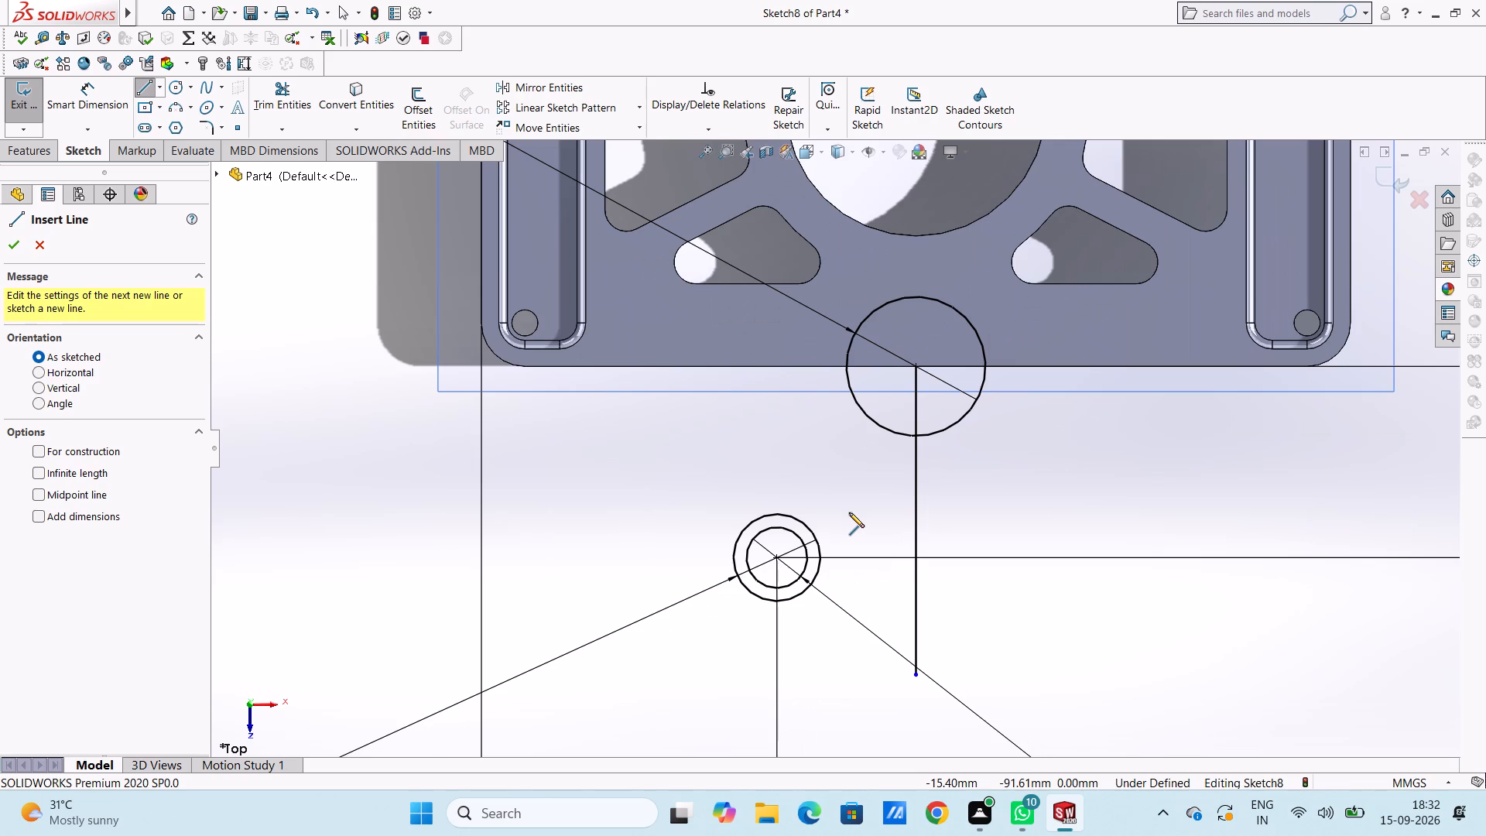
{"action": "key", "text": "Escape"}
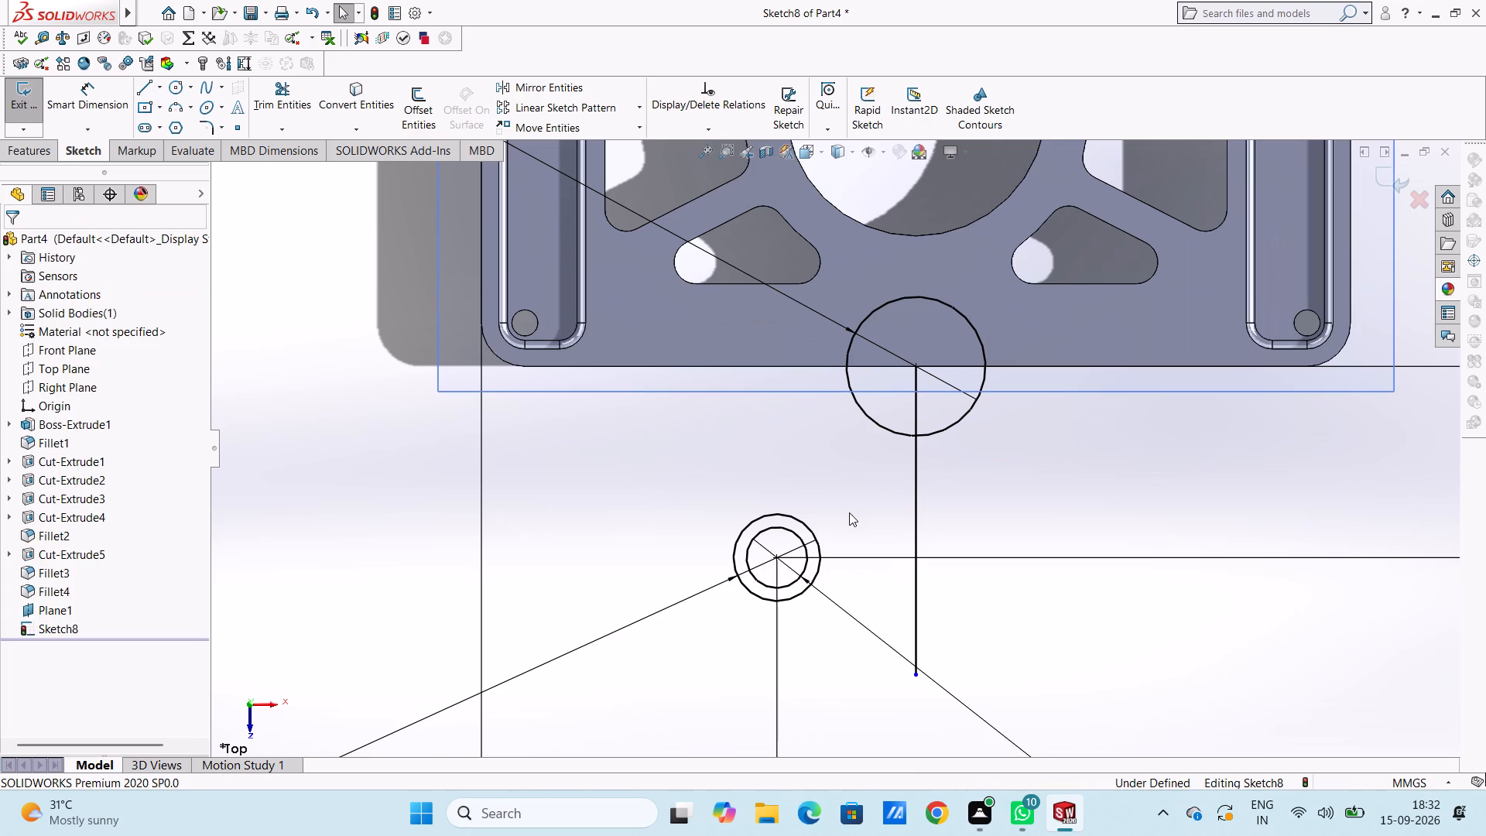
{"action": "key", "text": "Escape"}
{"action": "left_click", "coordinate": [149, 87]}
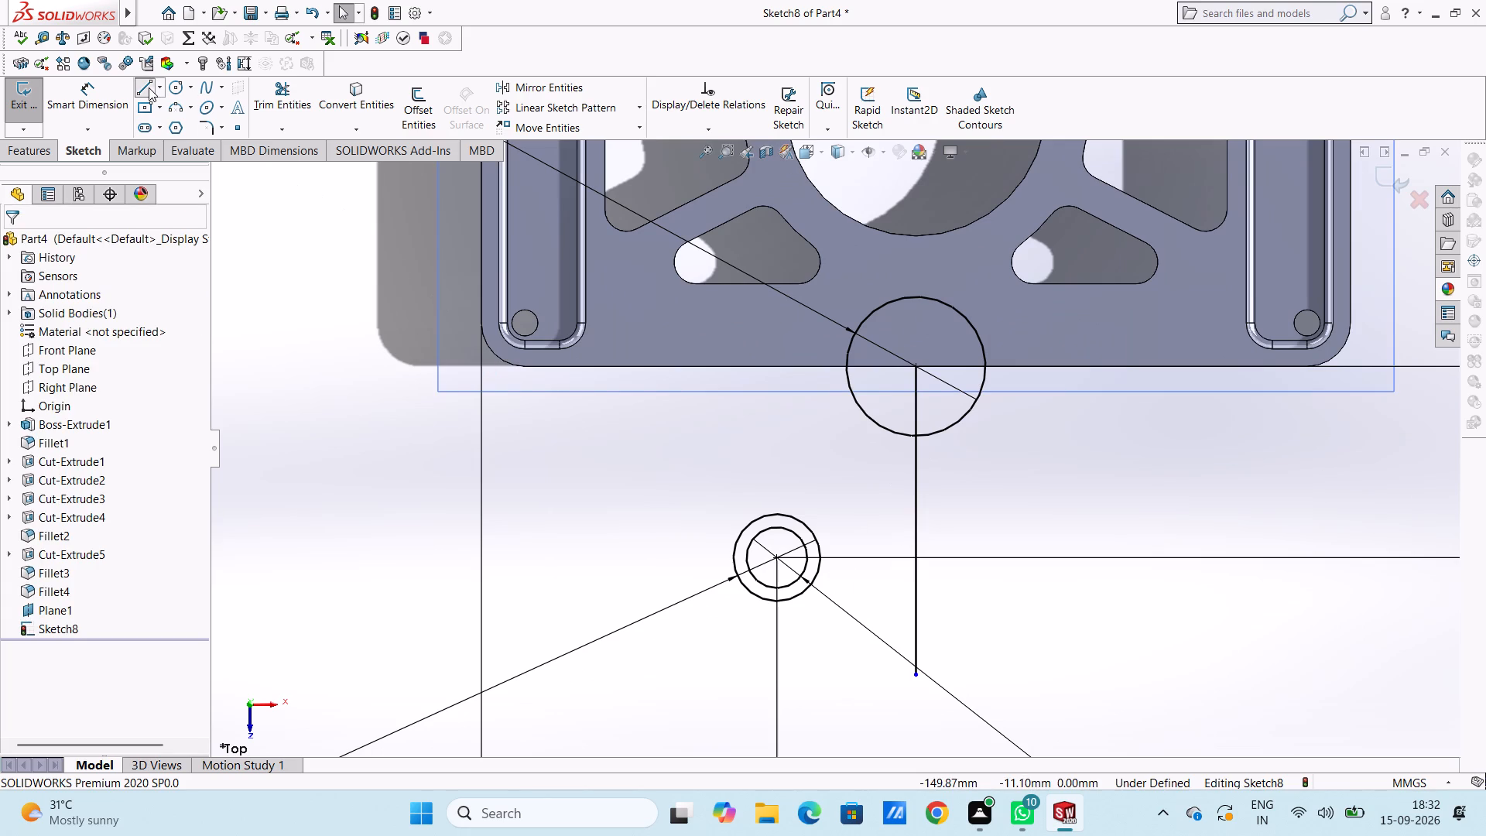
{"action": "left_click", "coordinate": [845, 365]}
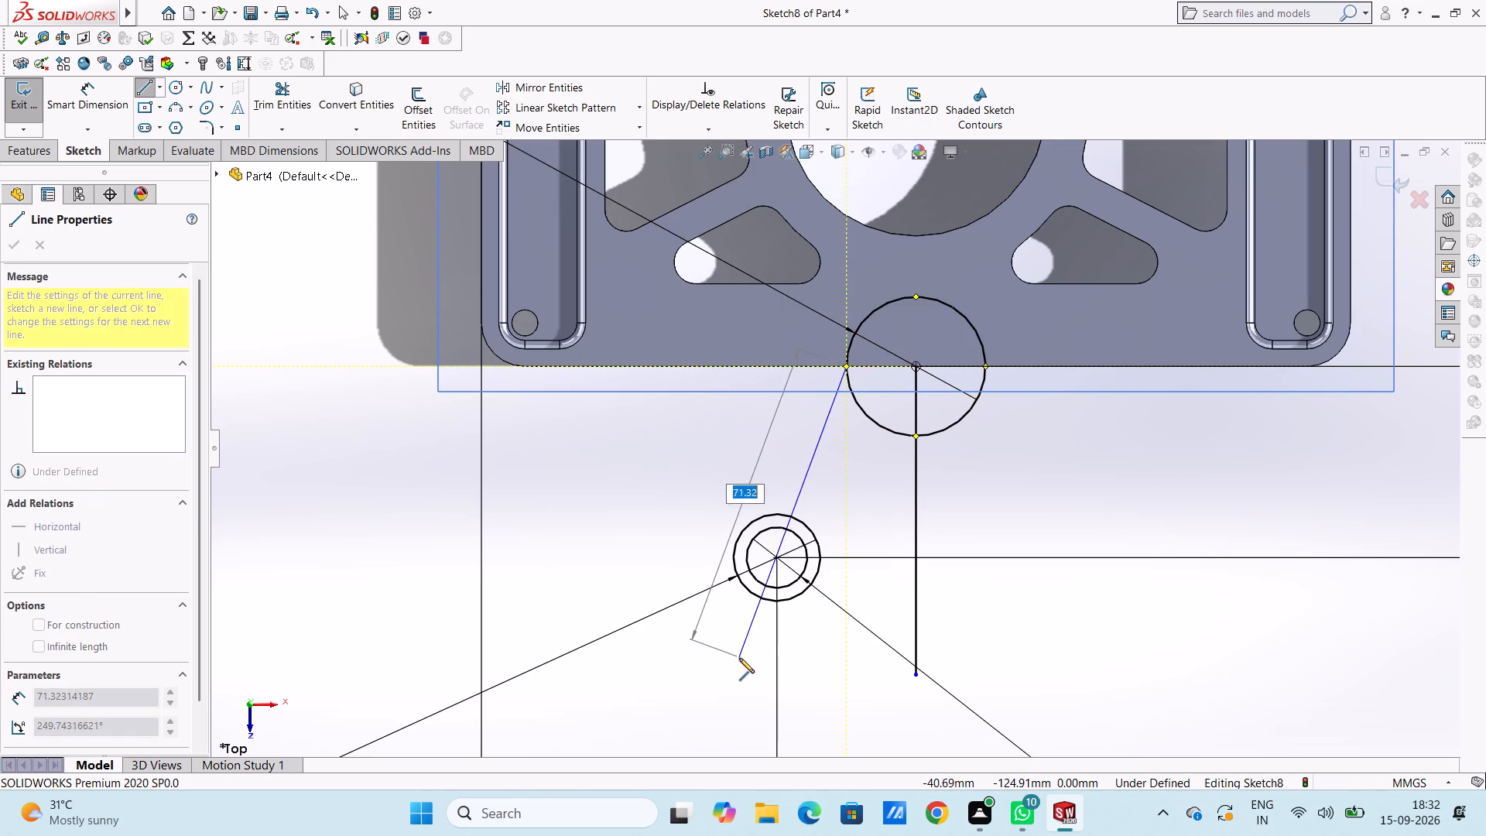
{"action": "left_click", "coordinate": [741, 677]}
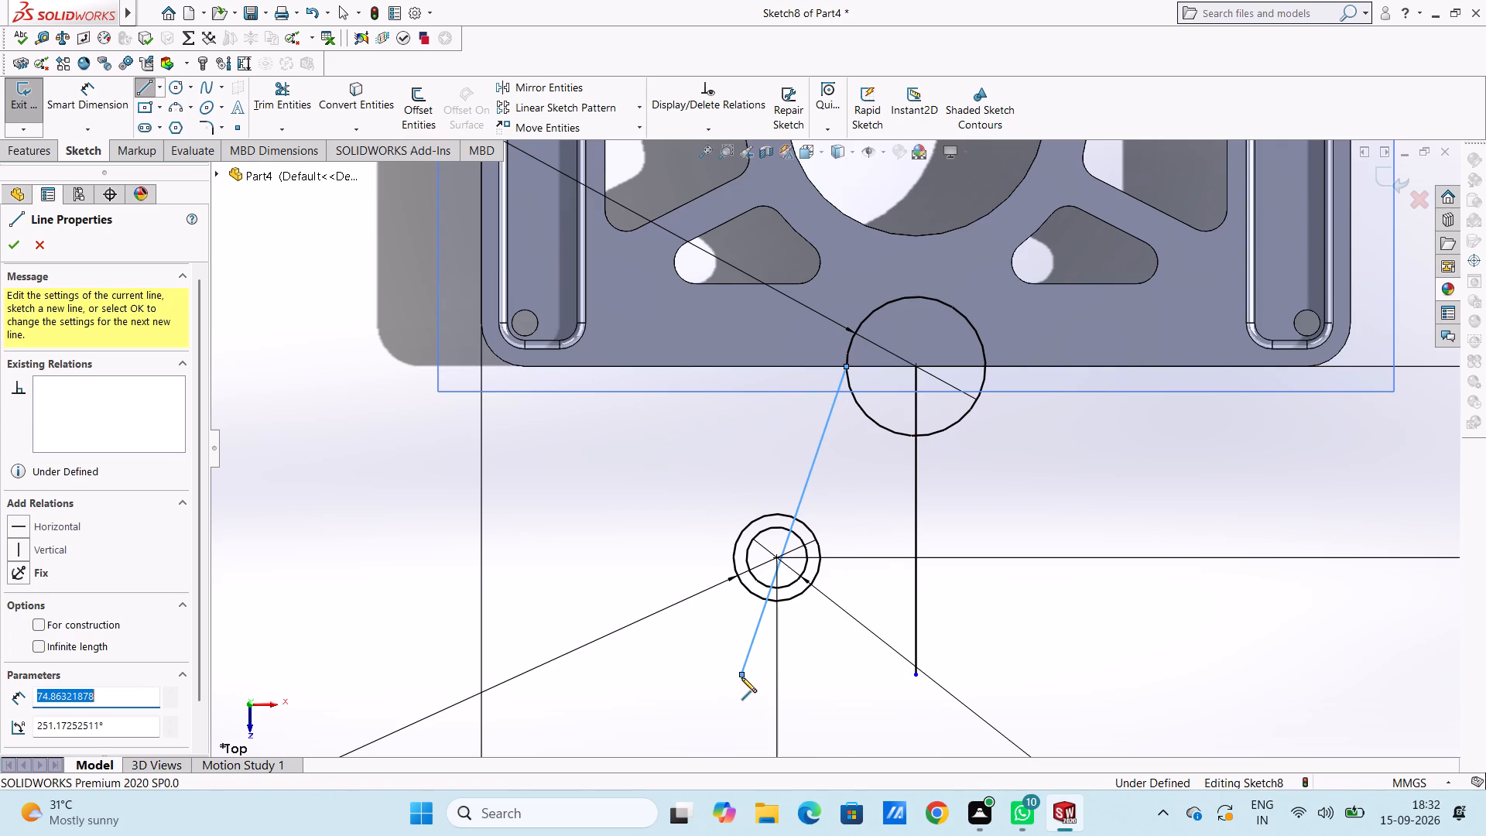
{"action": "key", "text": "Escape"}
{"action": "key", "text": "Escape"}
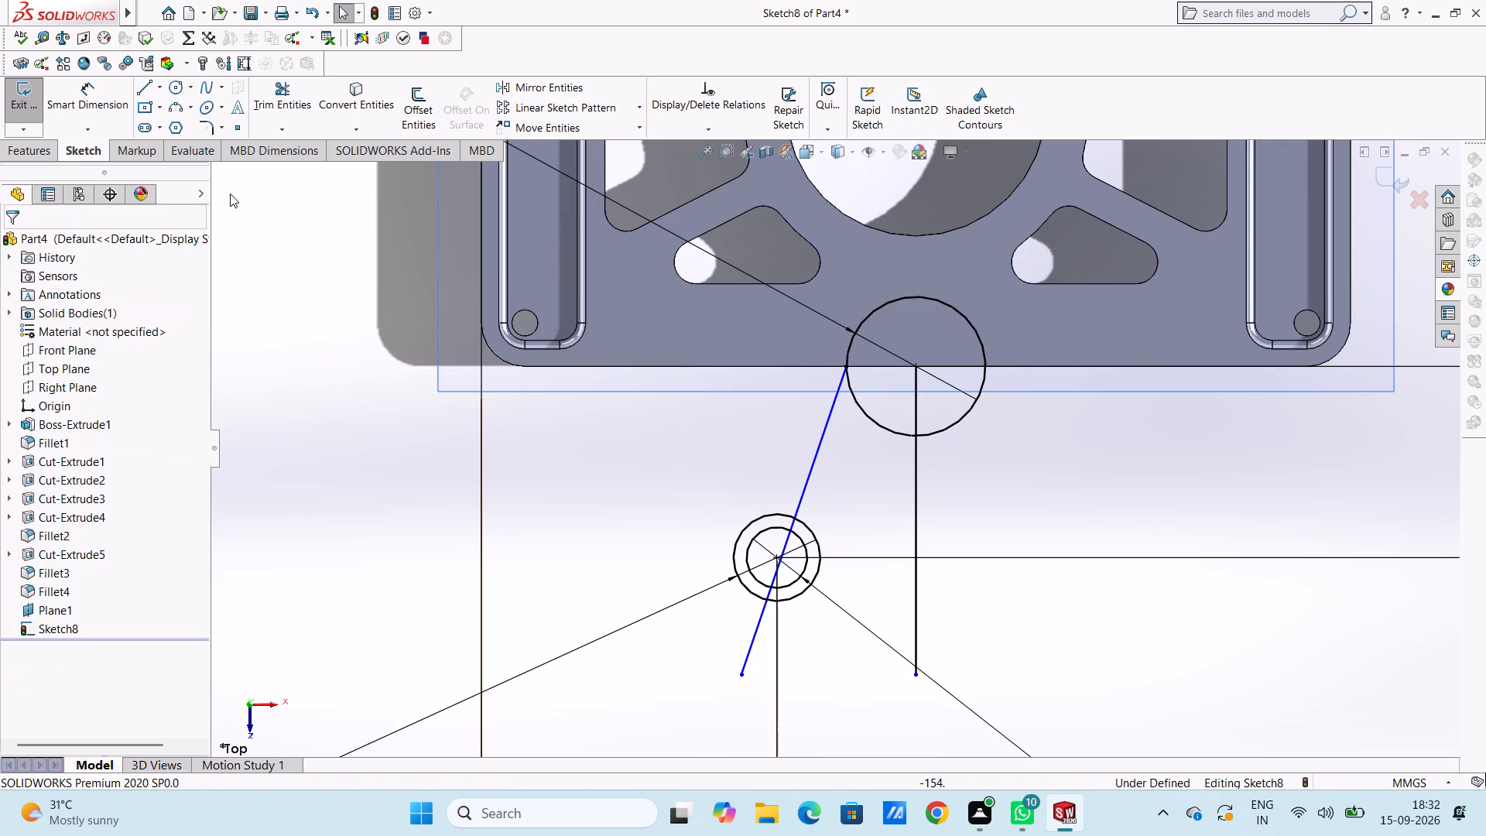
Dimension the angle between the slanted line and the vertical line as 25°.
{"action": "left_click", "coordinate": [103, 90]}
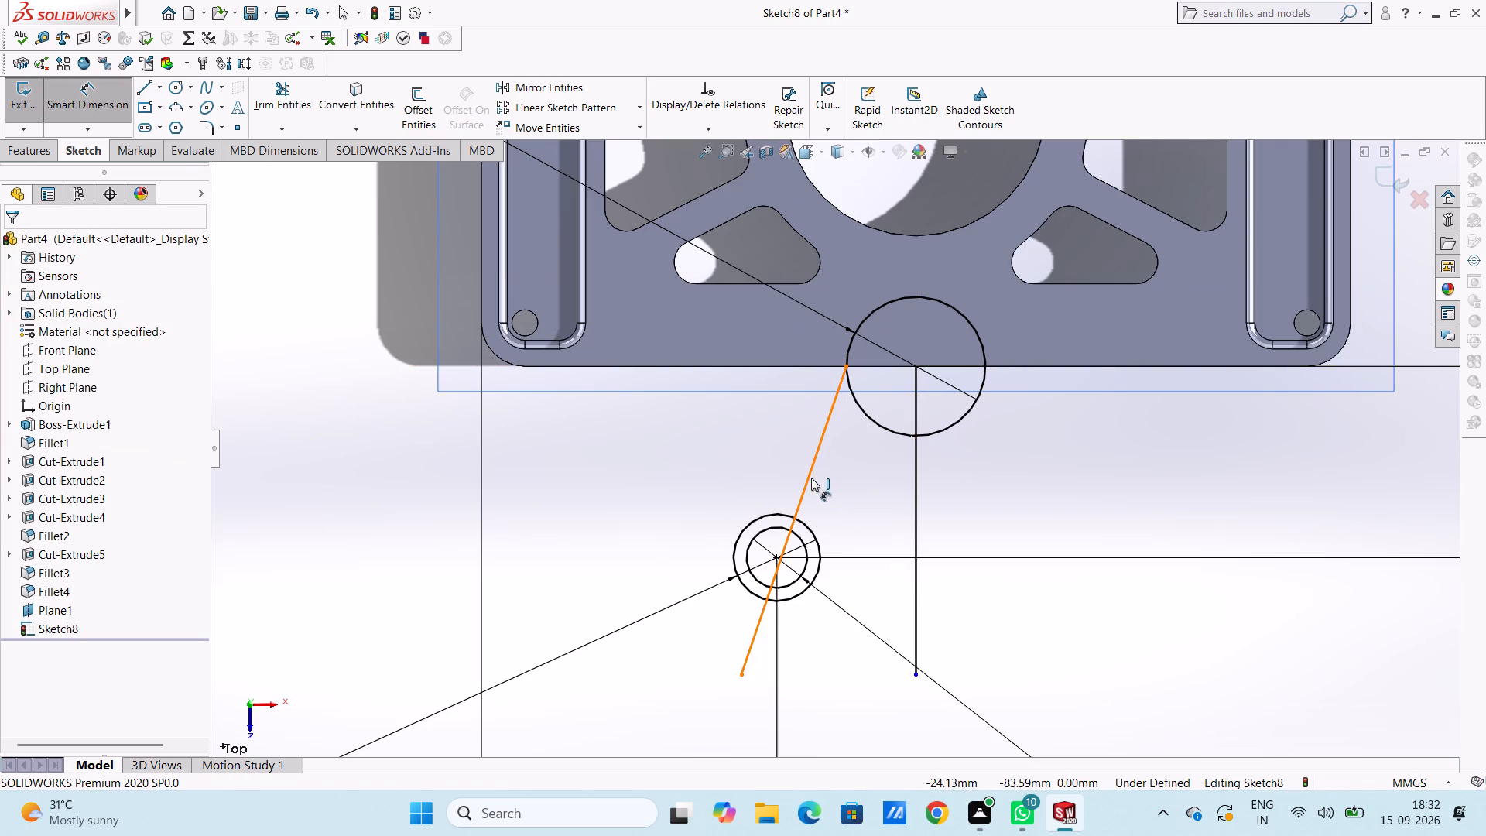
{"action": "left_click", "coordinate": [810, 476]}
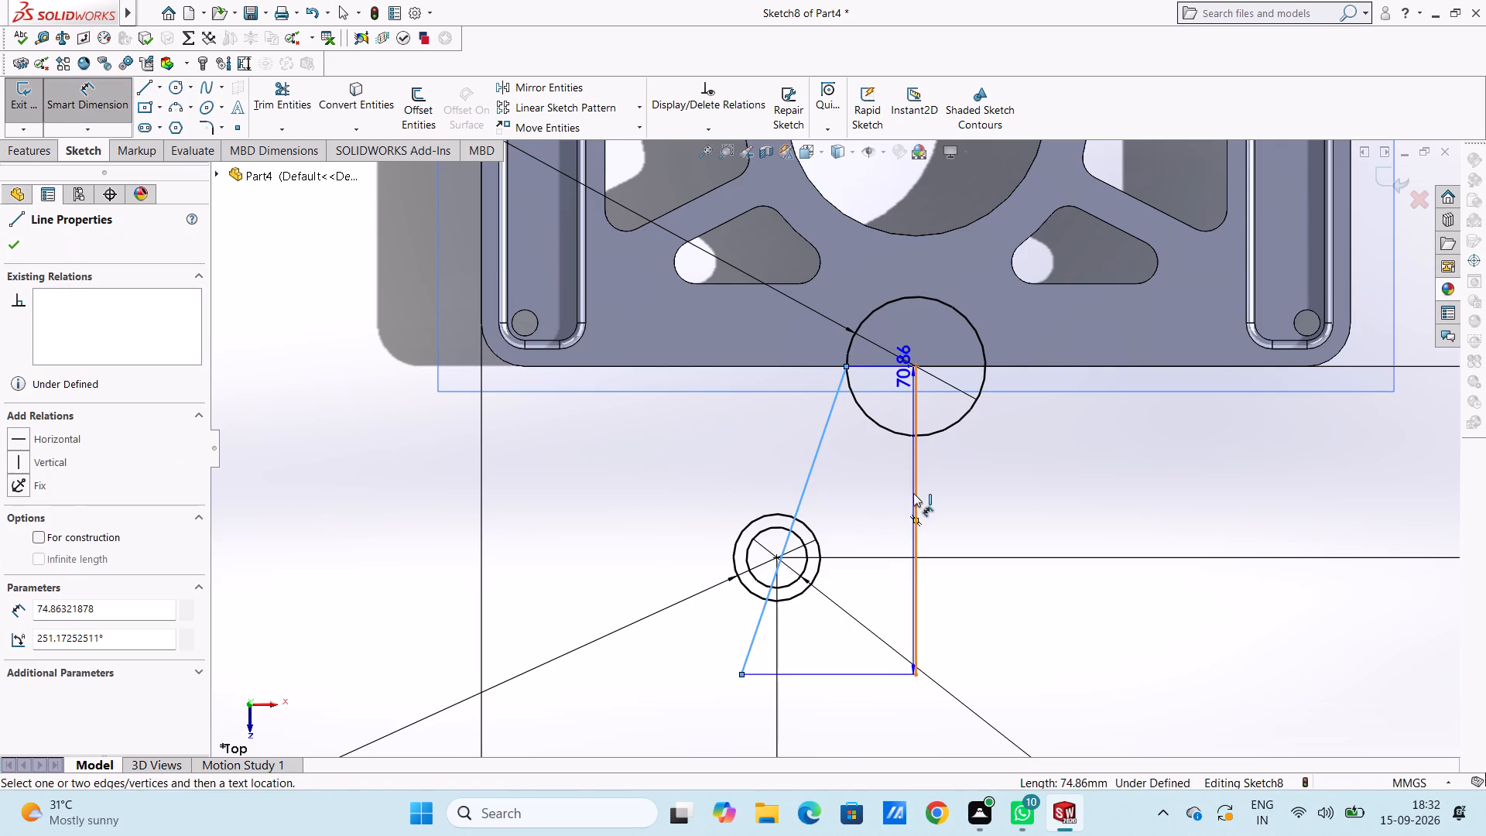
{"action": "left_click", "coordinate": [916, 493]}
{"action": "left_click", "coordinate": [890, 609]}
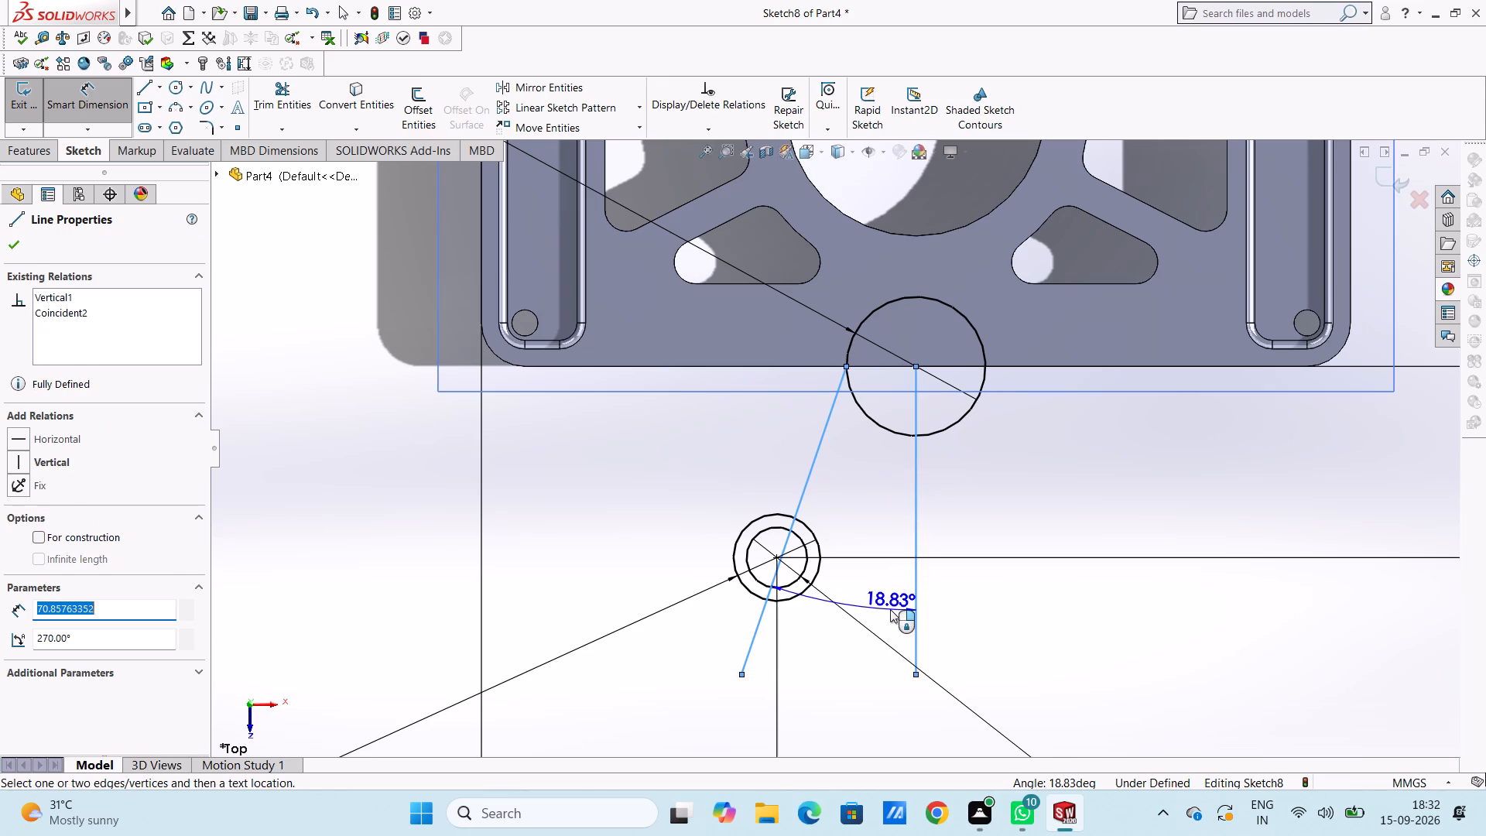
{"action": "type", "text": "25"}
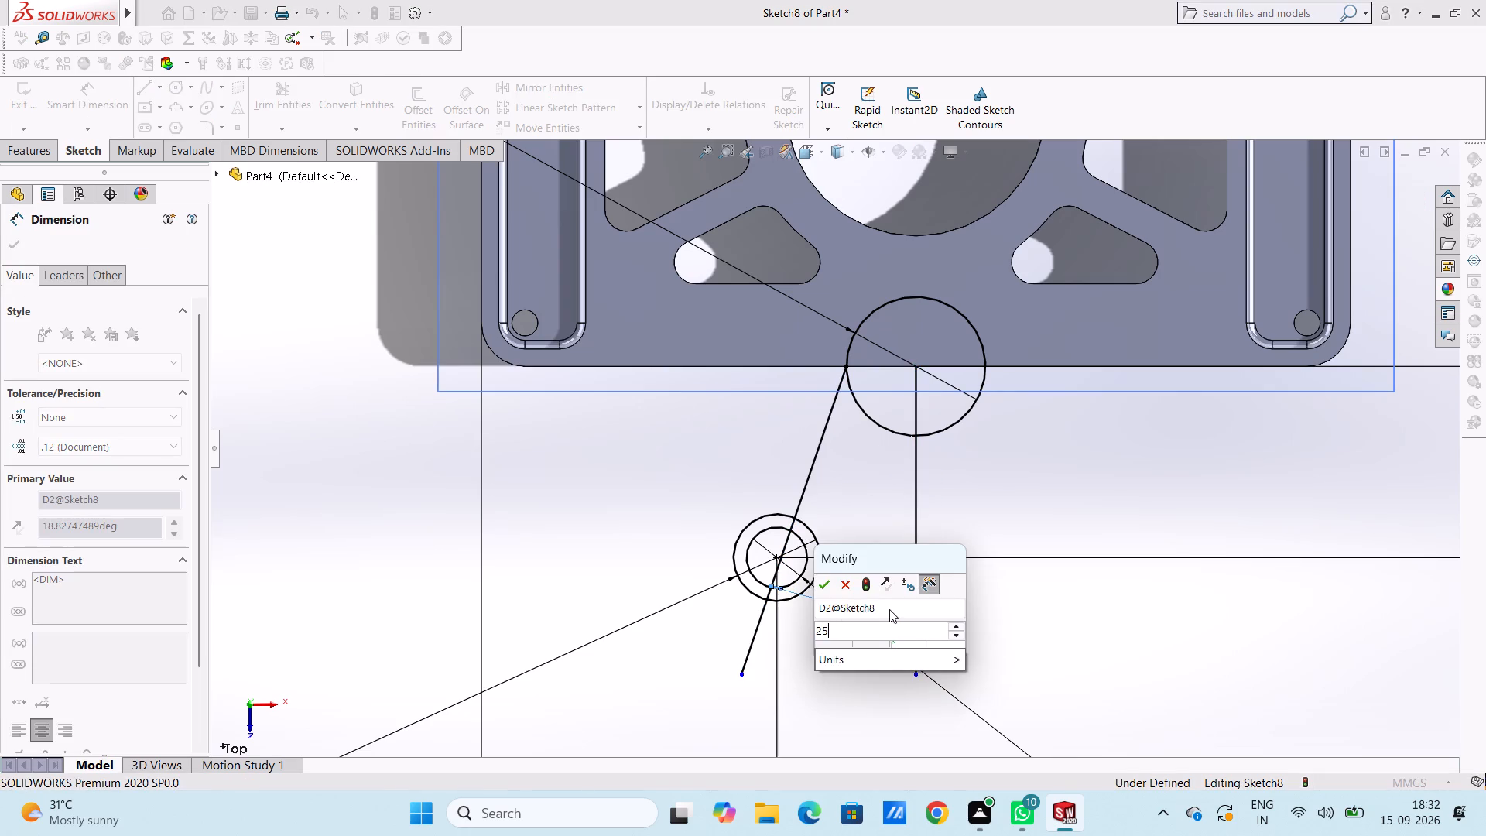
{"action": "key", "text": "Return"}
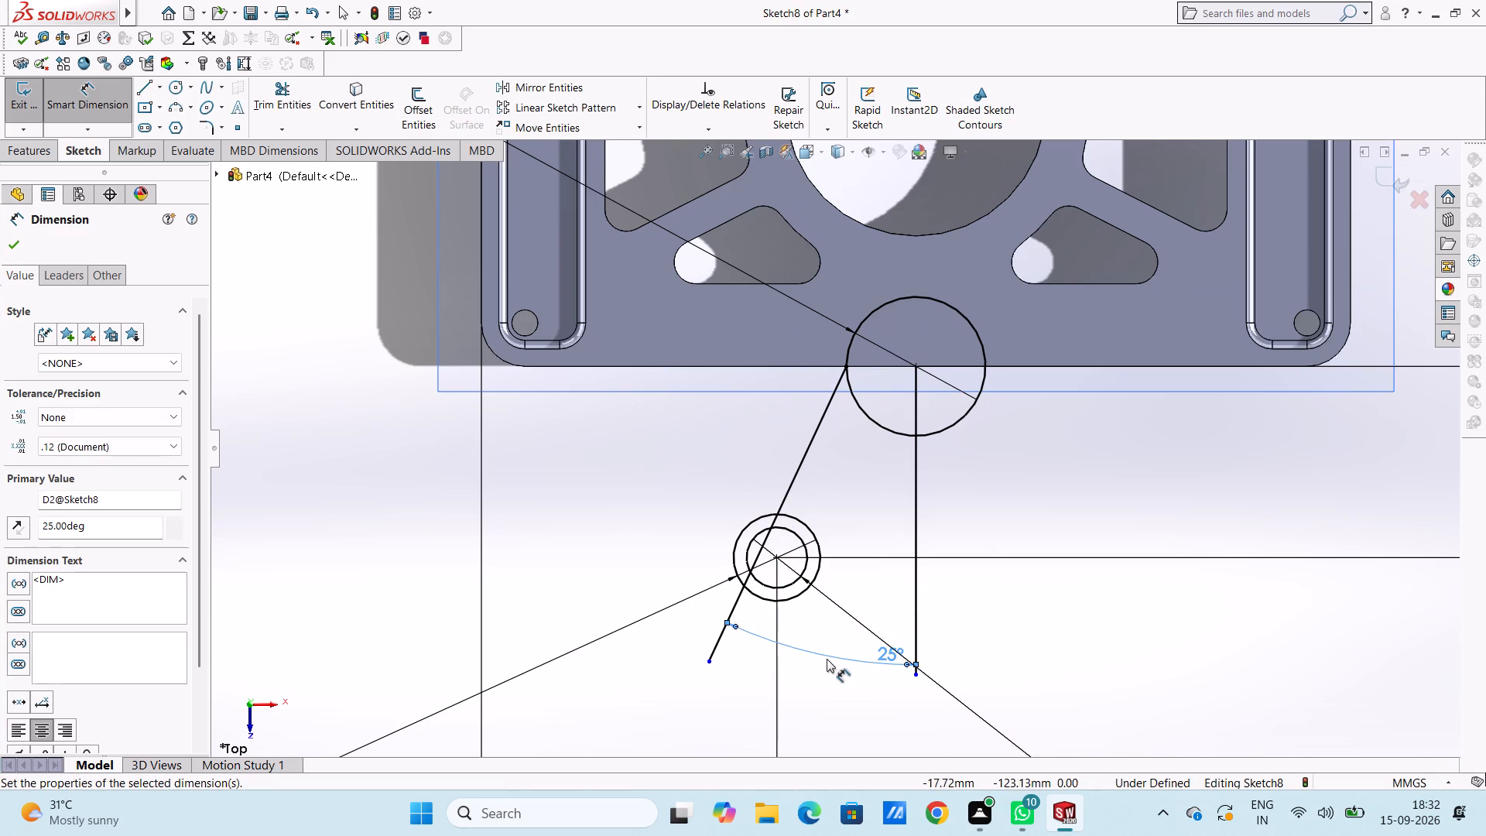
{"action": "left_click", "coordinate": [837, 636]}
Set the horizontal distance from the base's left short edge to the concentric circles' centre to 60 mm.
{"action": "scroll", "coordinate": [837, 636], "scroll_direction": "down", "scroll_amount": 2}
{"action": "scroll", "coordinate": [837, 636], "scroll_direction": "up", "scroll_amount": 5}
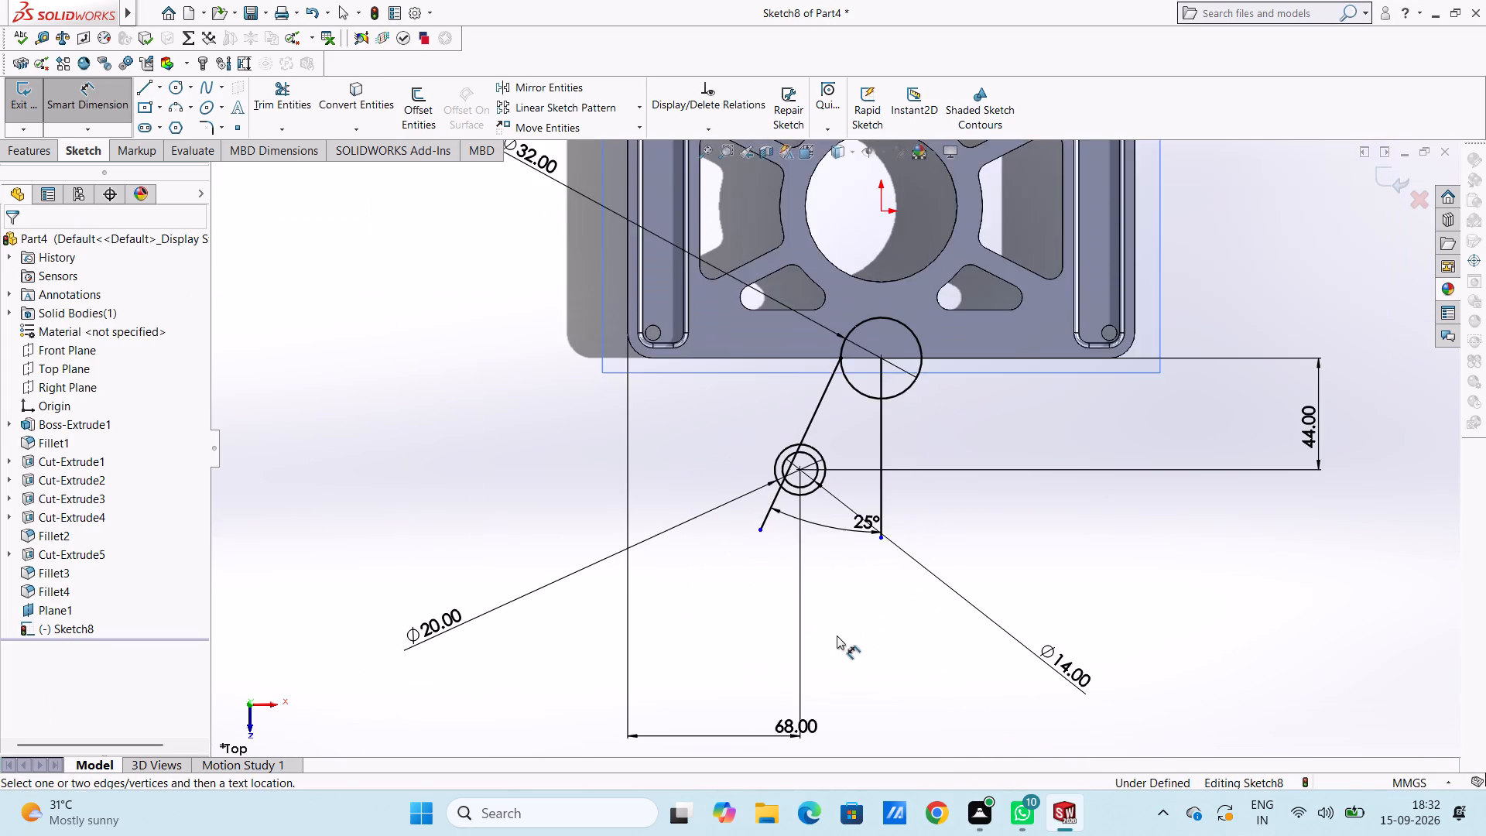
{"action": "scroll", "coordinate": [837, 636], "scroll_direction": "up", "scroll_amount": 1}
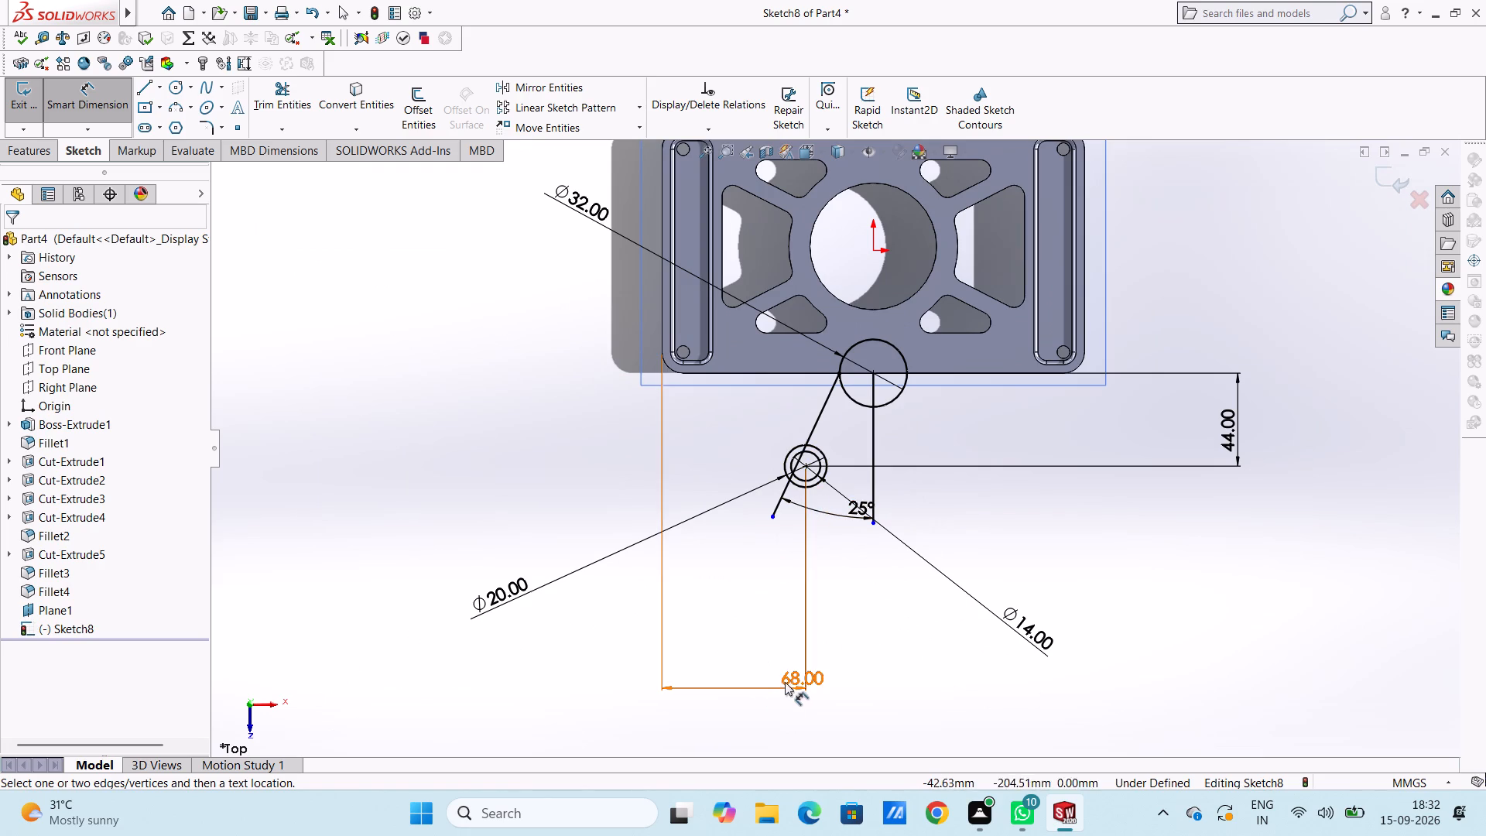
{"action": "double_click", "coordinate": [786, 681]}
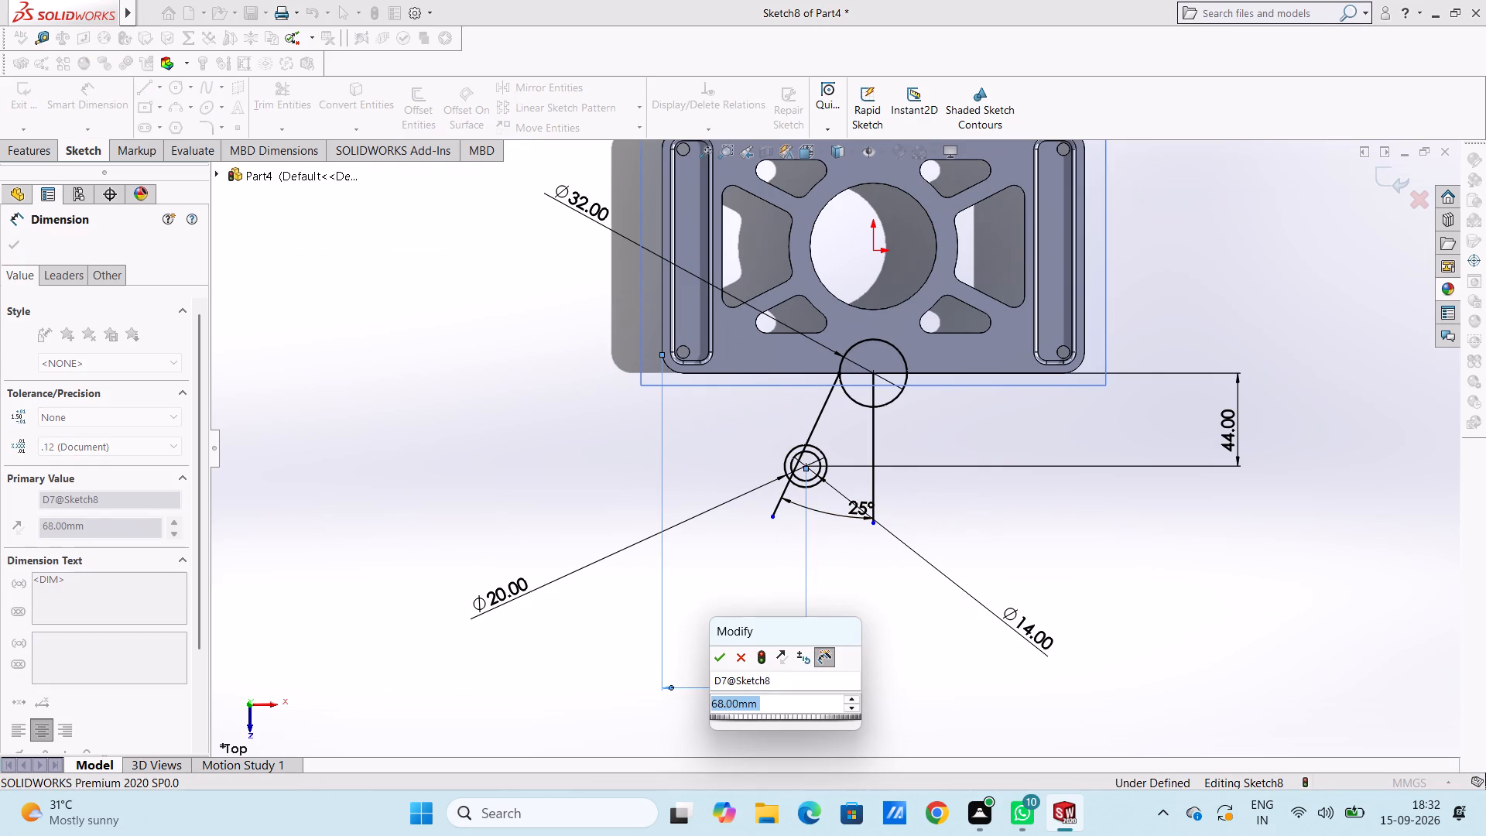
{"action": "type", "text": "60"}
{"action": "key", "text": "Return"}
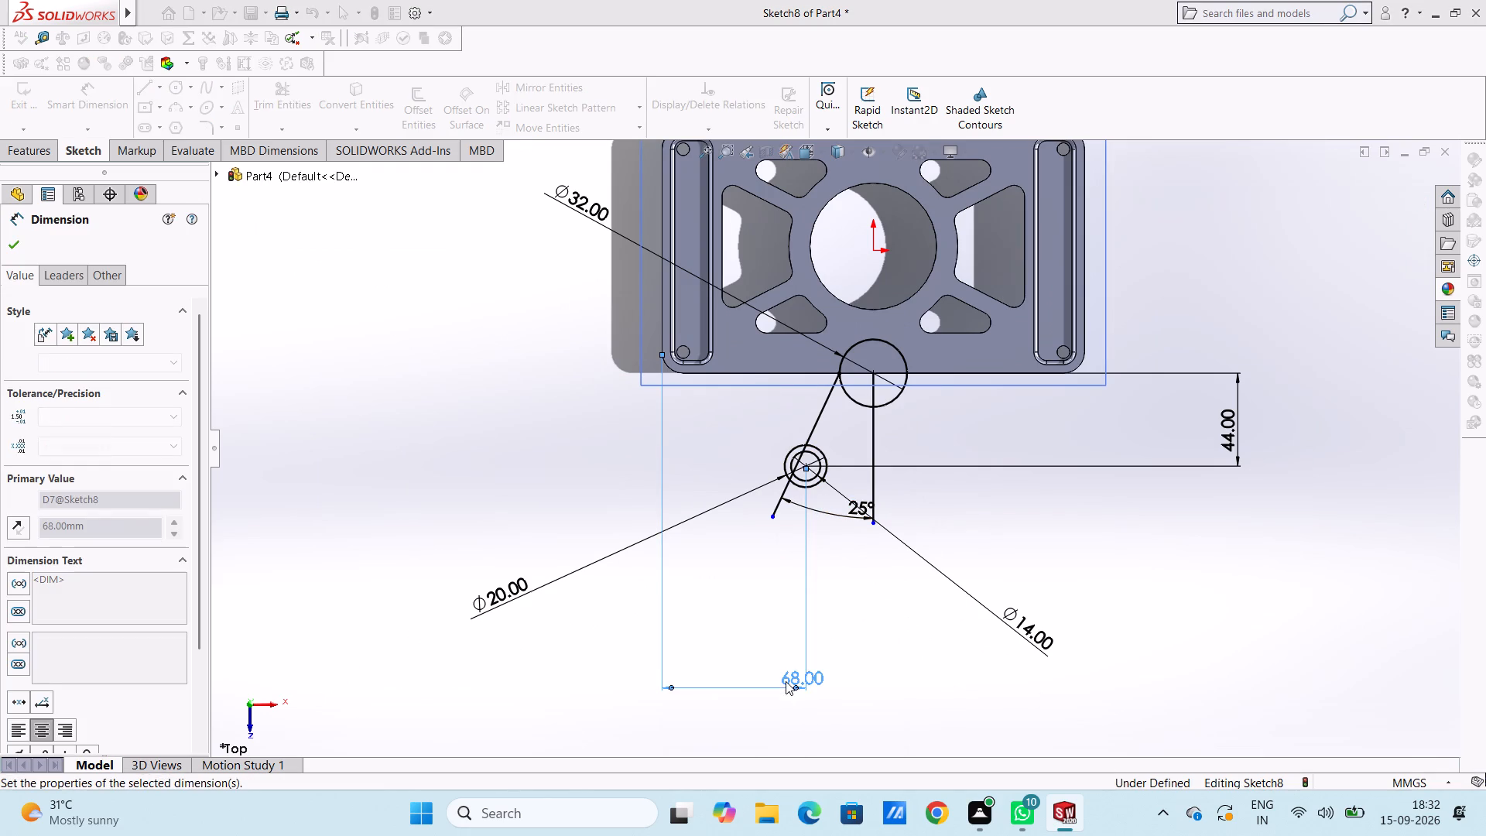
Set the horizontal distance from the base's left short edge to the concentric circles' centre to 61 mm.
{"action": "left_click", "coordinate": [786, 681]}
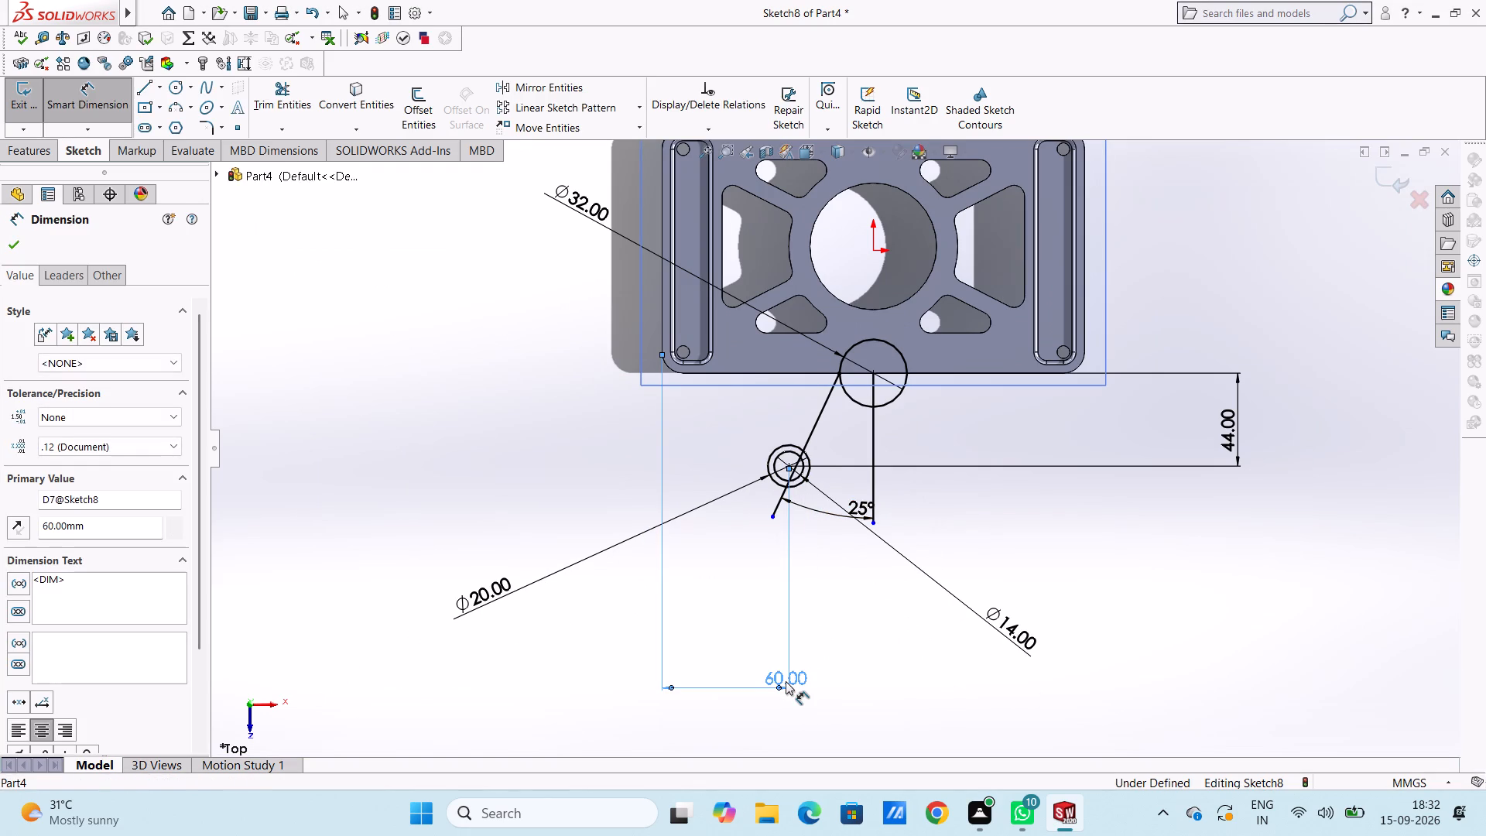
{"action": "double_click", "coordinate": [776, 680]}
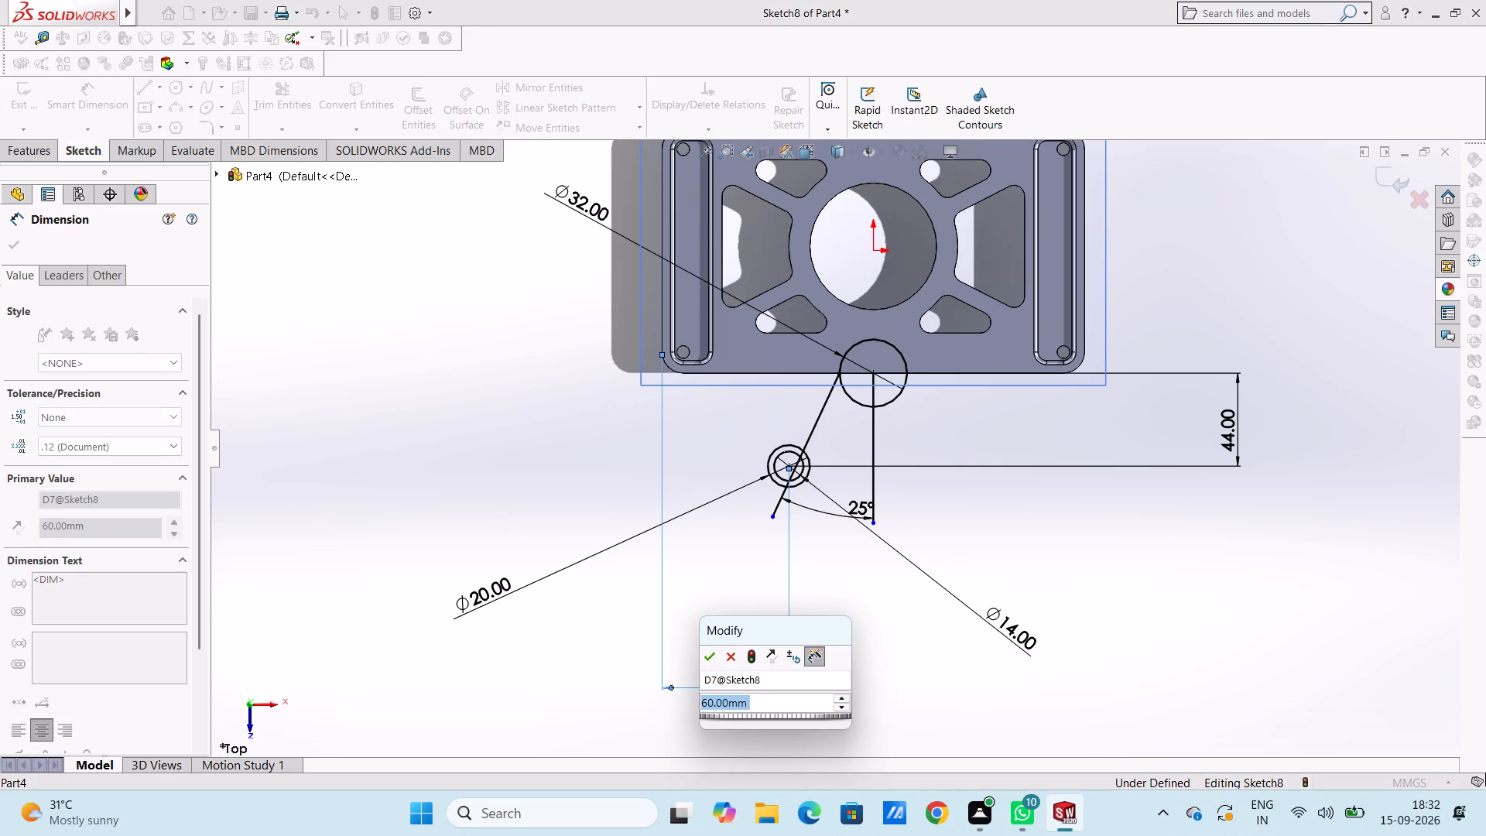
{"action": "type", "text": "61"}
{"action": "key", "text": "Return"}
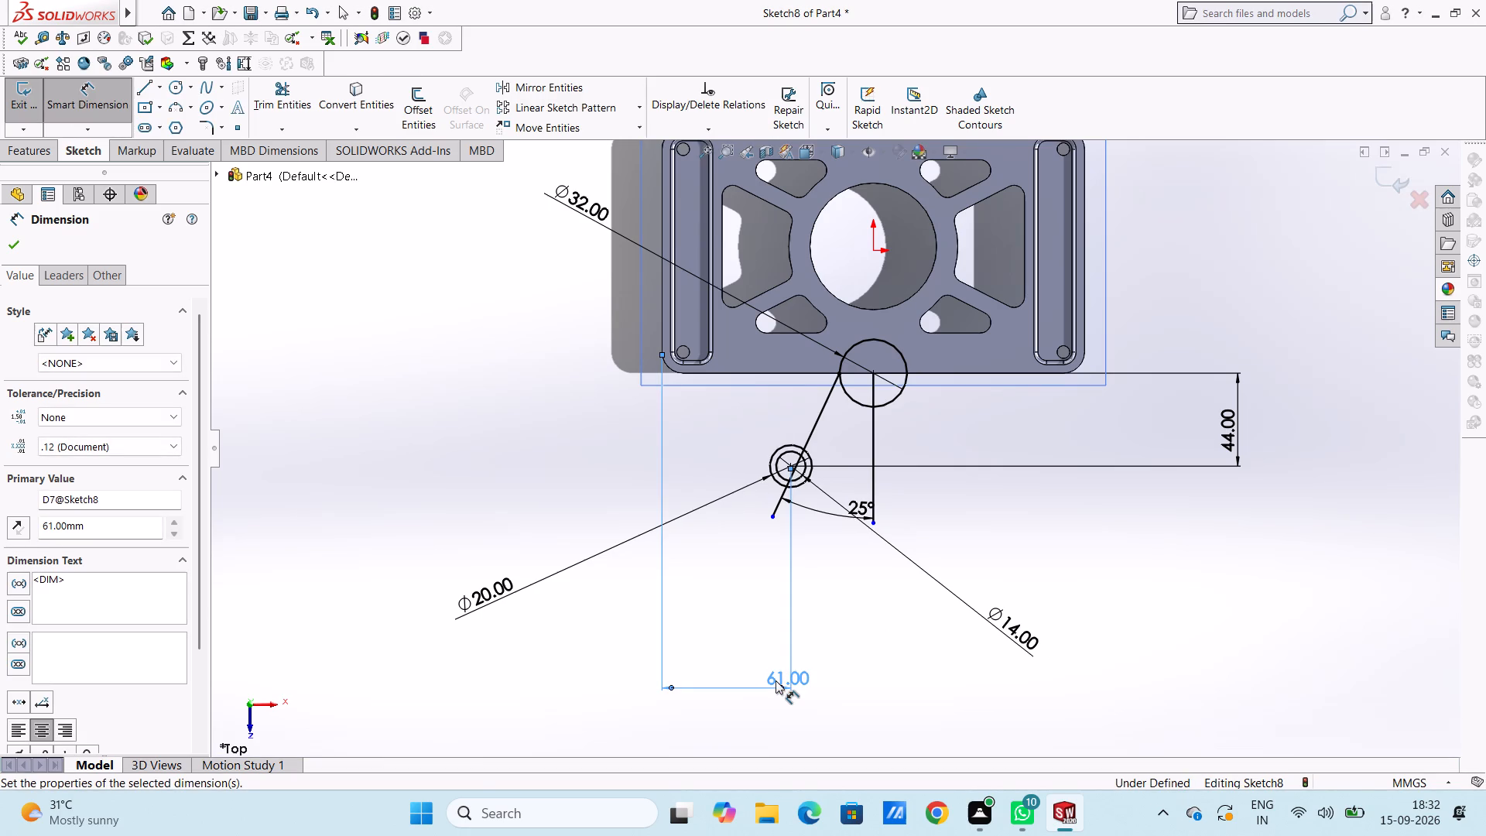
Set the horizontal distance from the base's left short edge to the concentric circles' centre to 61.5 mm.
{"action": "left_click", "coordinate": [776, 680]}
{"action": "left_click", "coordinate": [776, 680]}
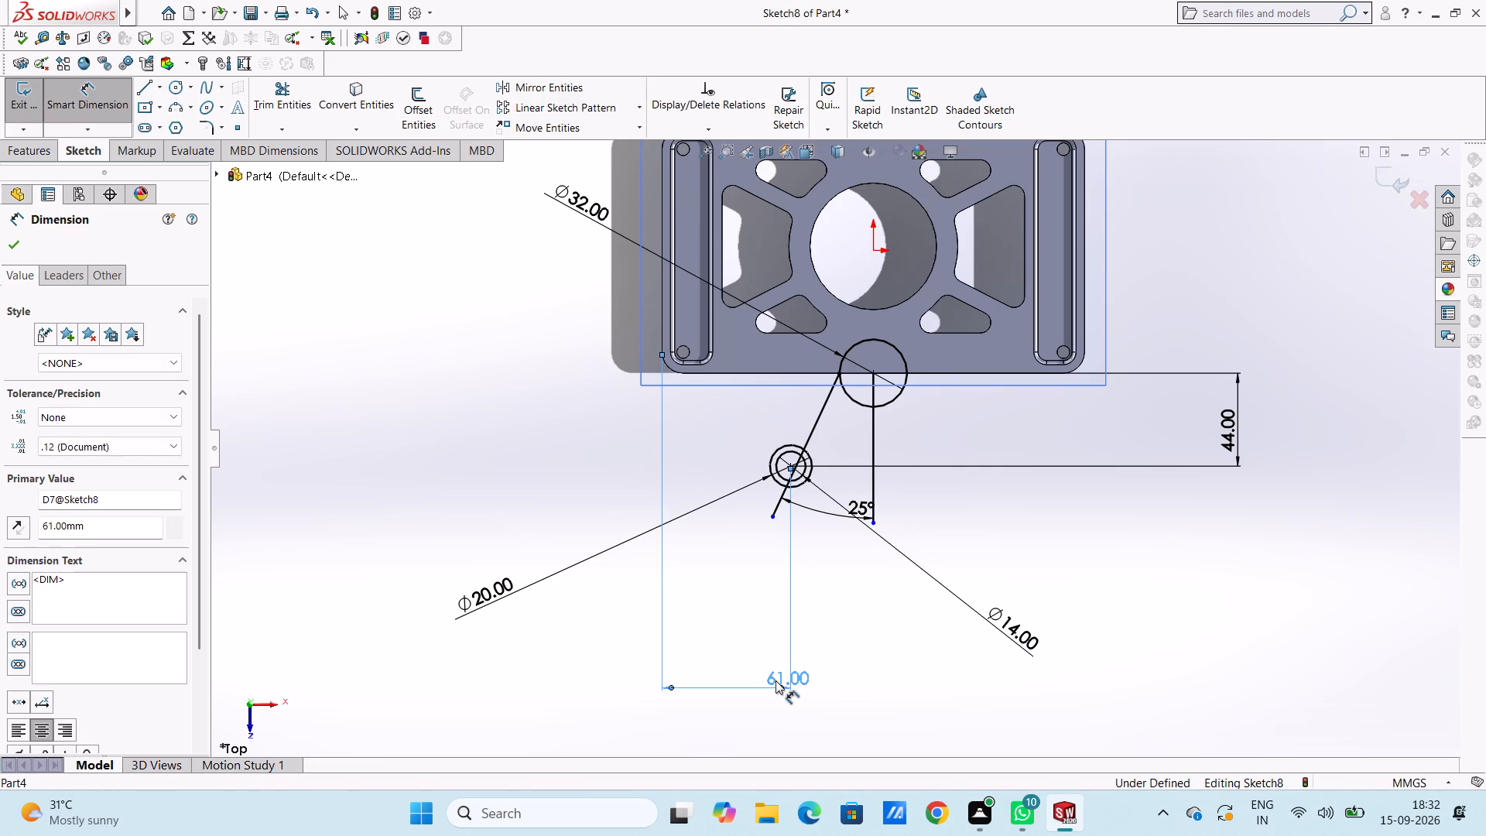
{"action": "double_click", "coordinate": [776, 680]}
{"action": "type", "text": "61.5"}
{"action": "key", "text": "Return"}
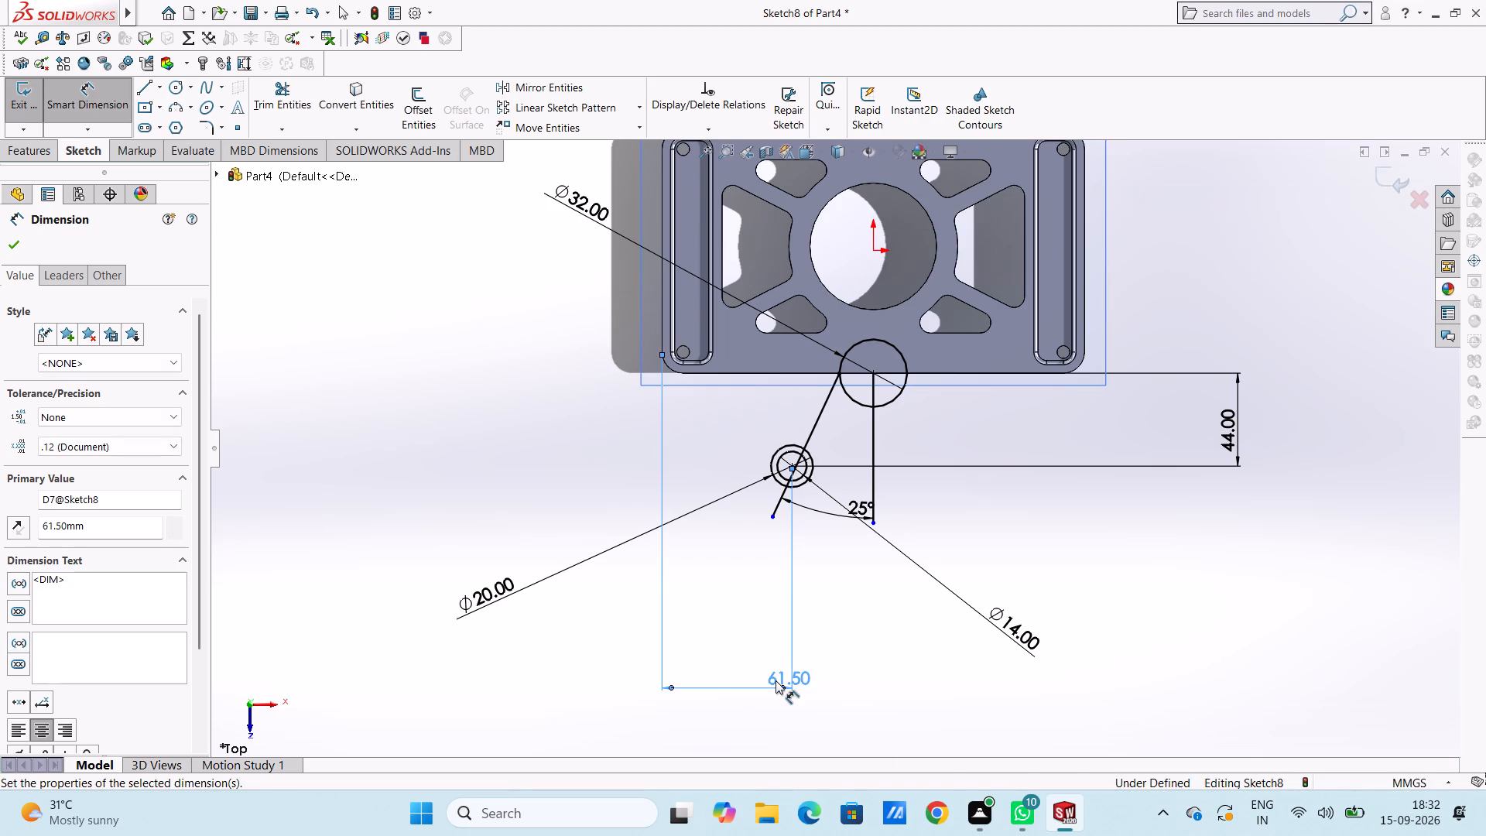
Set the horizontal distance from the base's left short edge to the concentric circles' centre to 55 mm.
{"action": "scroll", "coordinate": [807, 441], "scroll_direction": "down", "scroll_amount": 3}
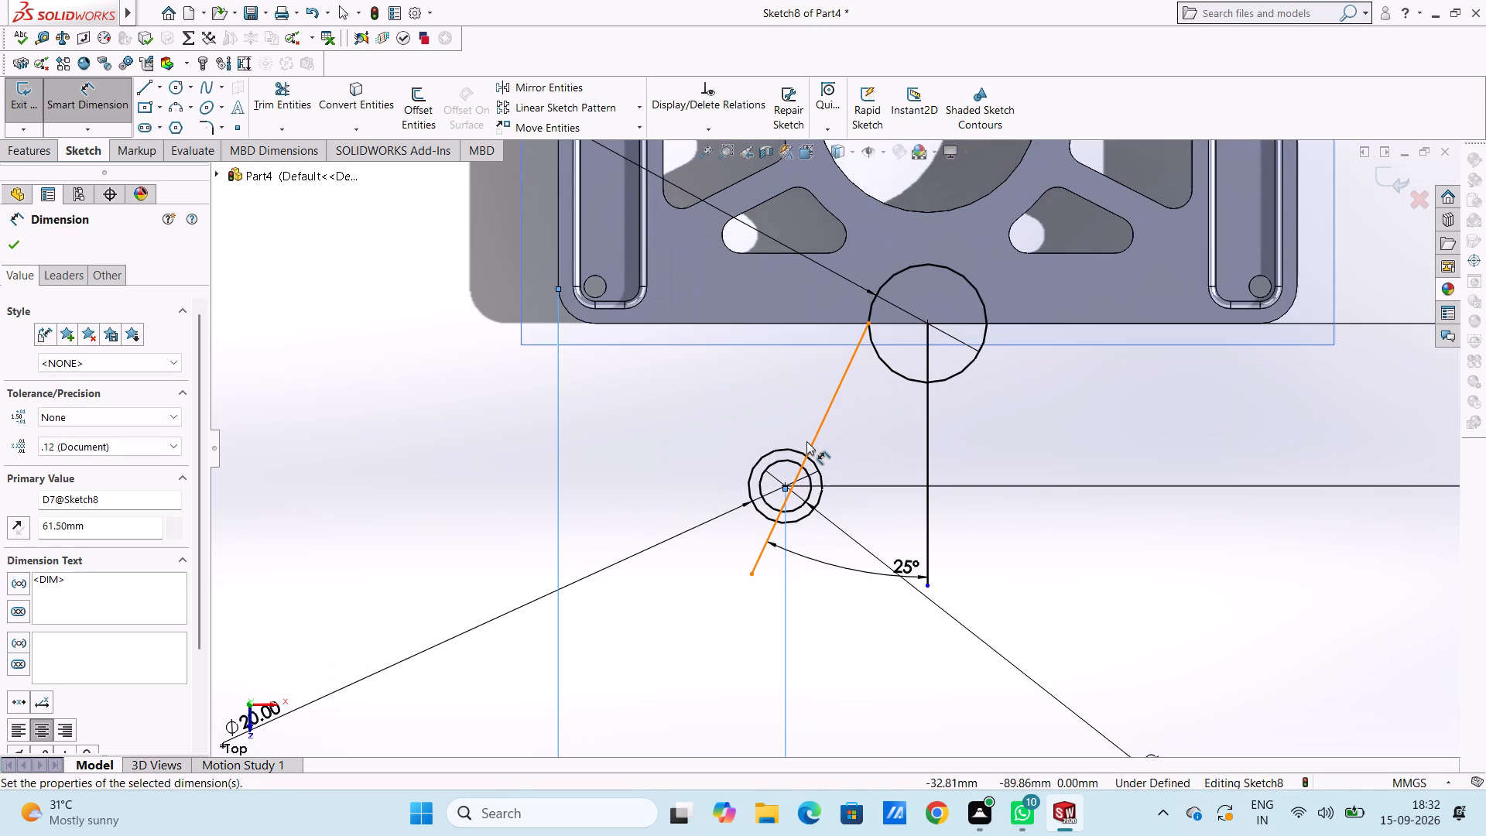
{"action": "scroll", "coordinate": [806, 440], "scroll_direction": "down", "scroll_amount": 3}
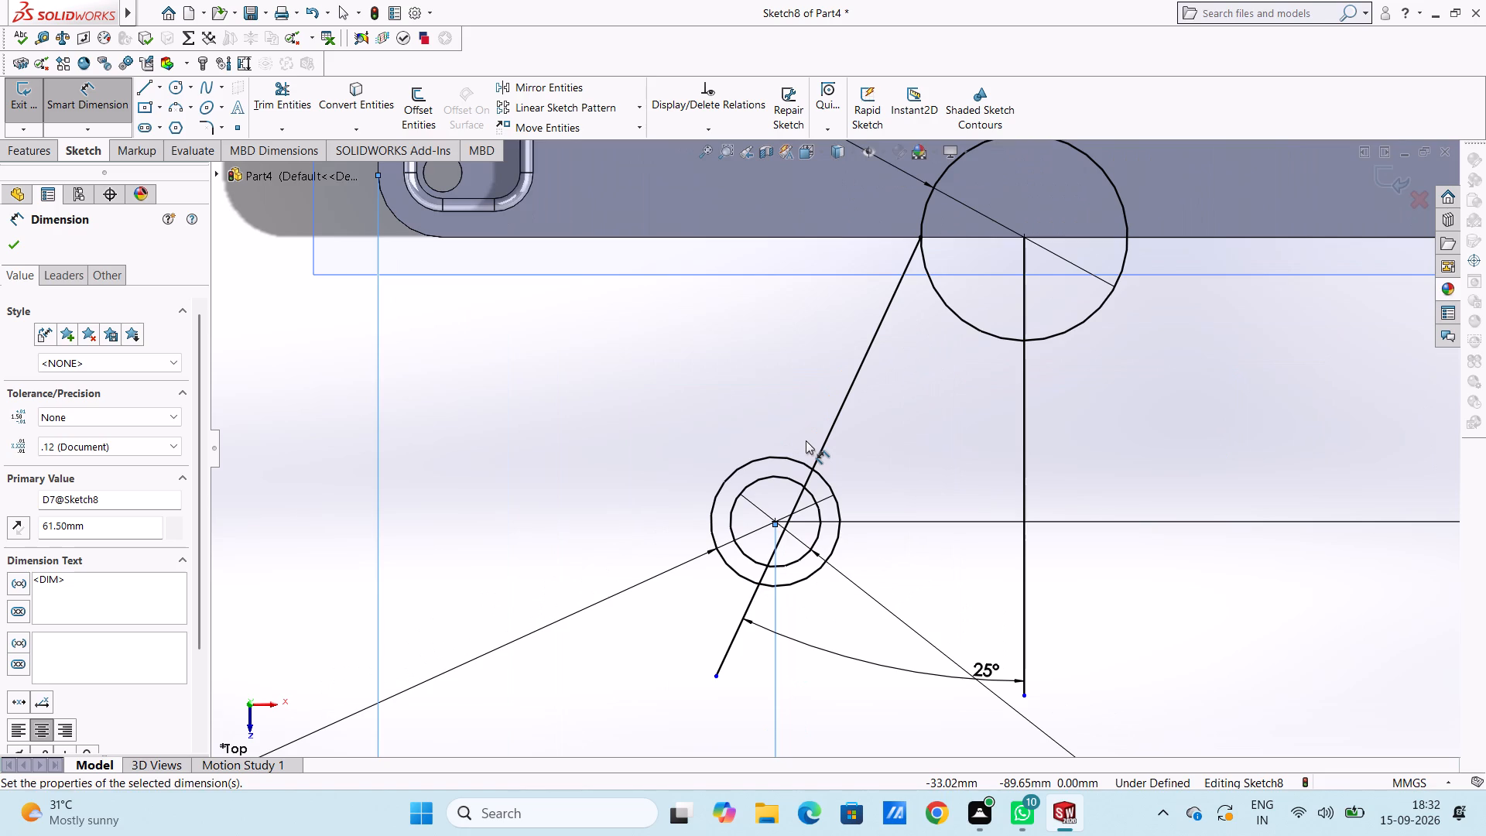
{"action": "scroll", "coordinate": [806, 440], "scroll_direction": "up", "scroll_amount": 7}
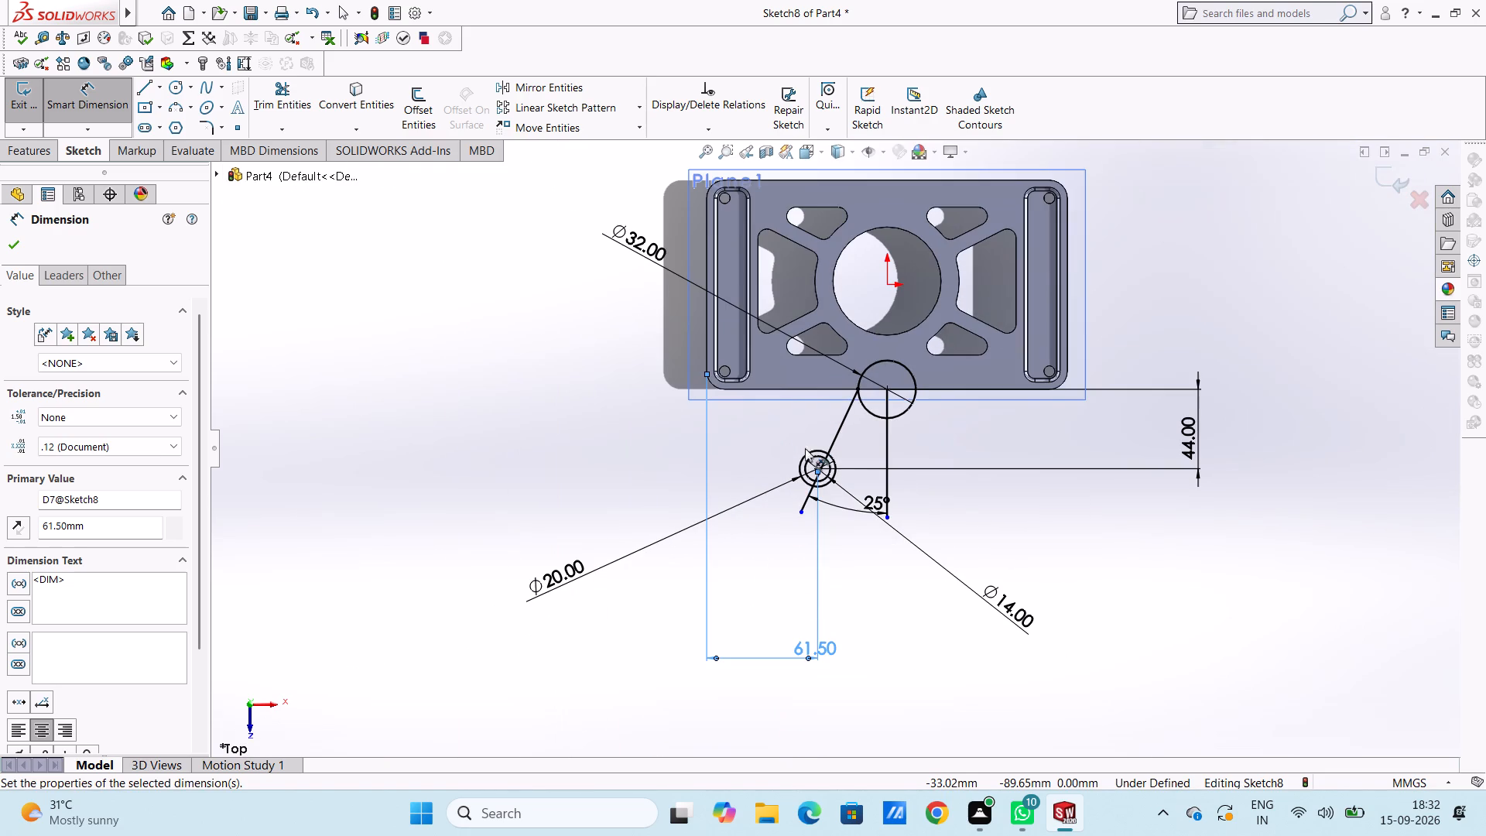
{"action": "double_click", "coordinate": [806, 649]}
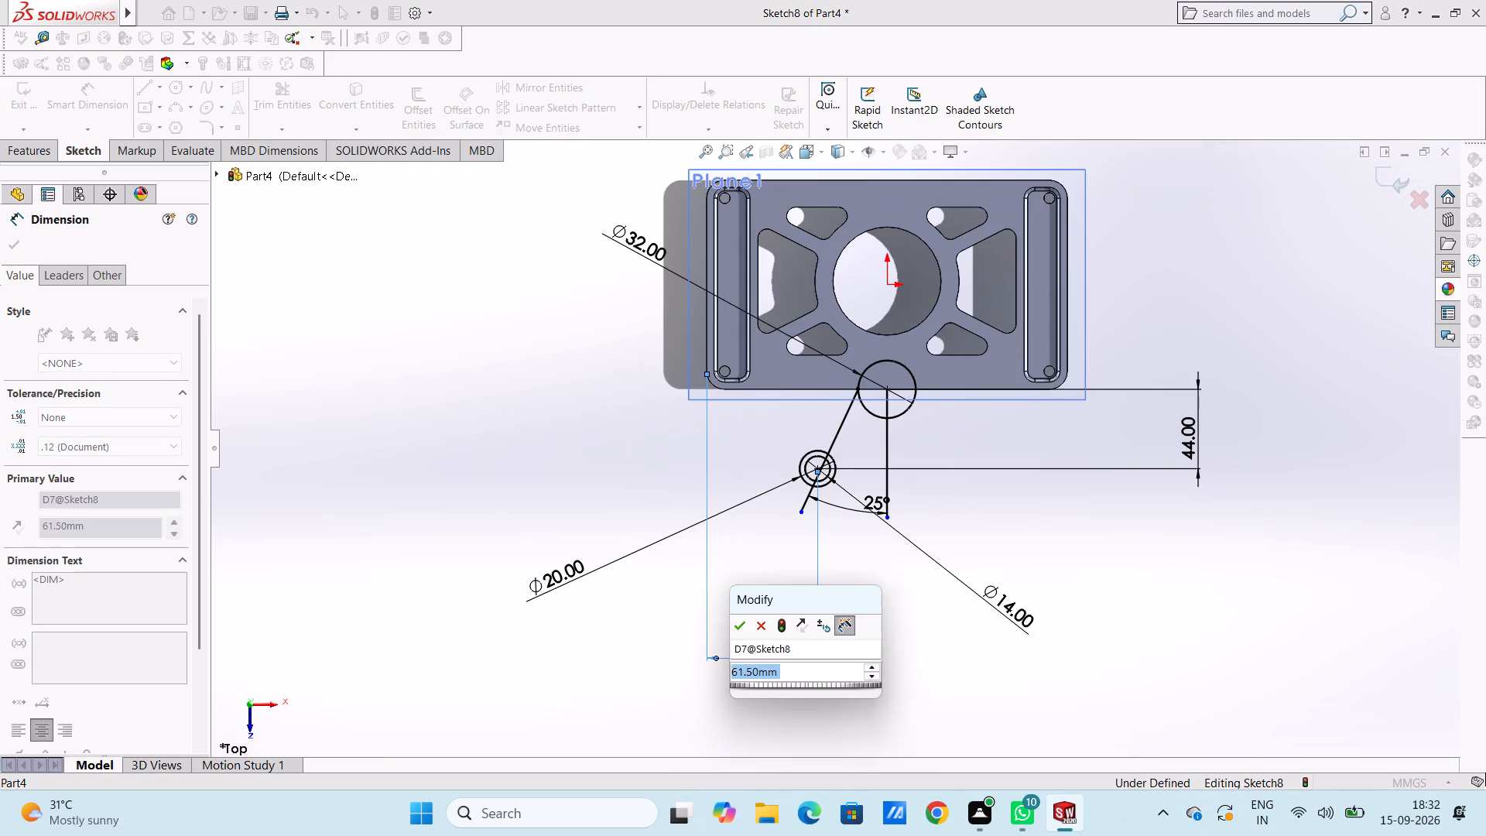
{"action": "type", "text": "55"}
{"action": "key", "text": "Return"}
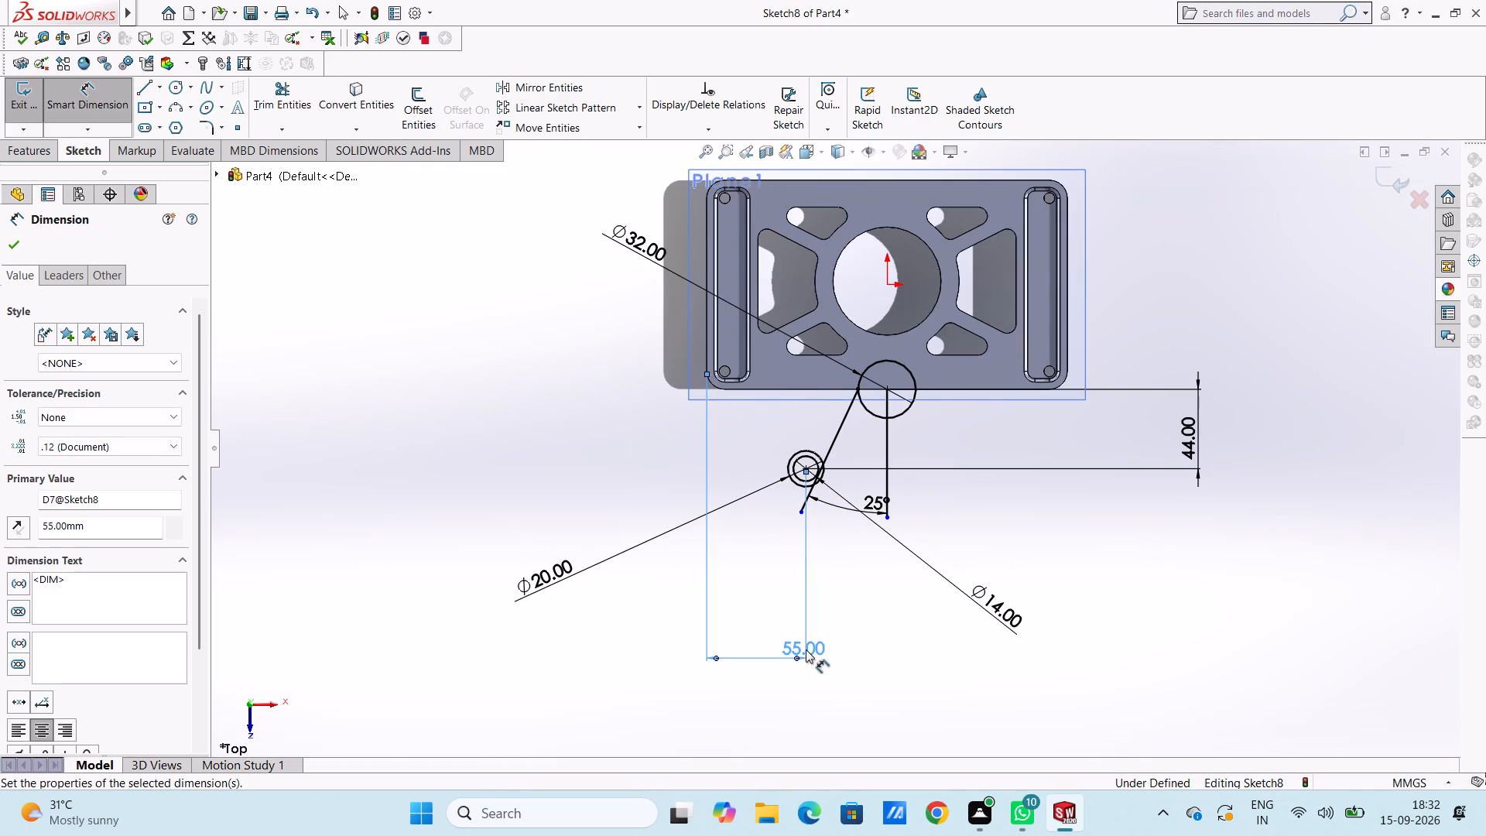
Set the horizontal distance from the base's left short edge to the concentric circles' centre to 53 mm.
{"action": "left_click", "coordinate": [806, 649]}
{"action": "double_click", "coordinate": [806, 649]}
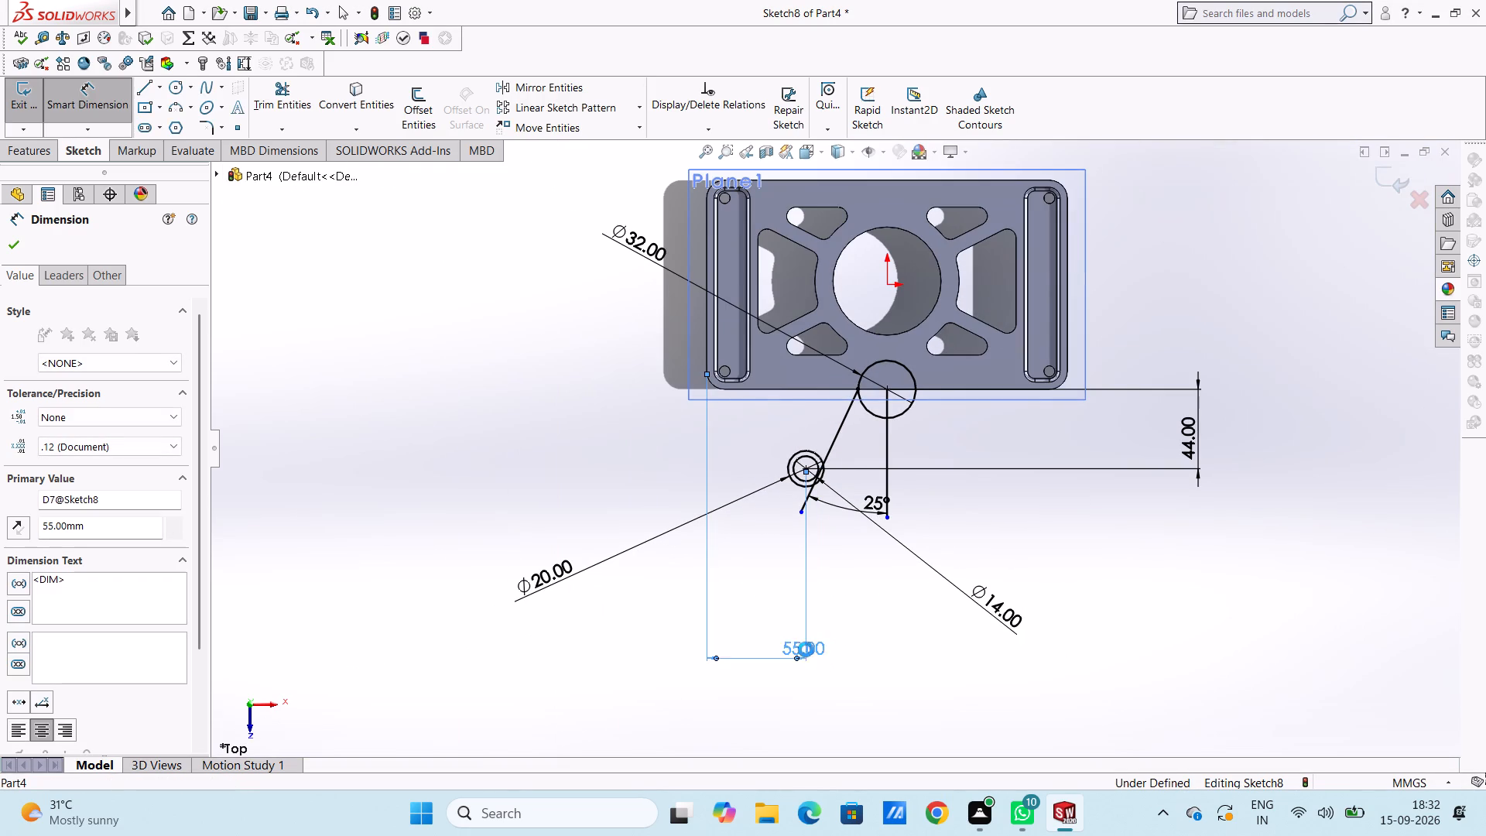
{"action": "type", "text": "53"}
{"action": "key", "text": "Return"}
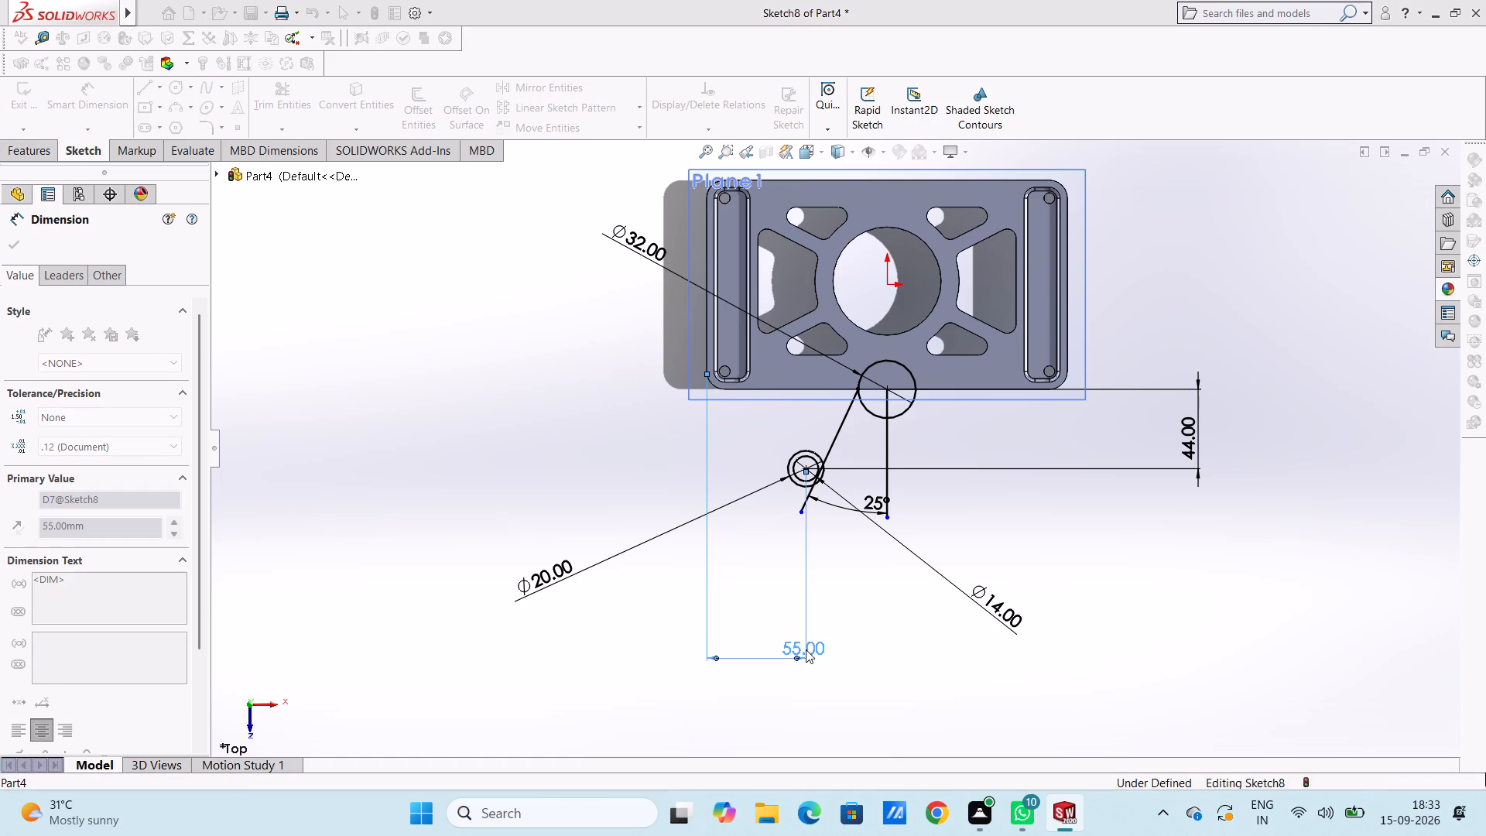
Set the horizontal distance from the base's left short edge to the concentric circles' centre to 52.5 mm.
{"action": "scroll", "coordinate": [809, 420], "scroll_direction": "down", "scroll_amount": 4}
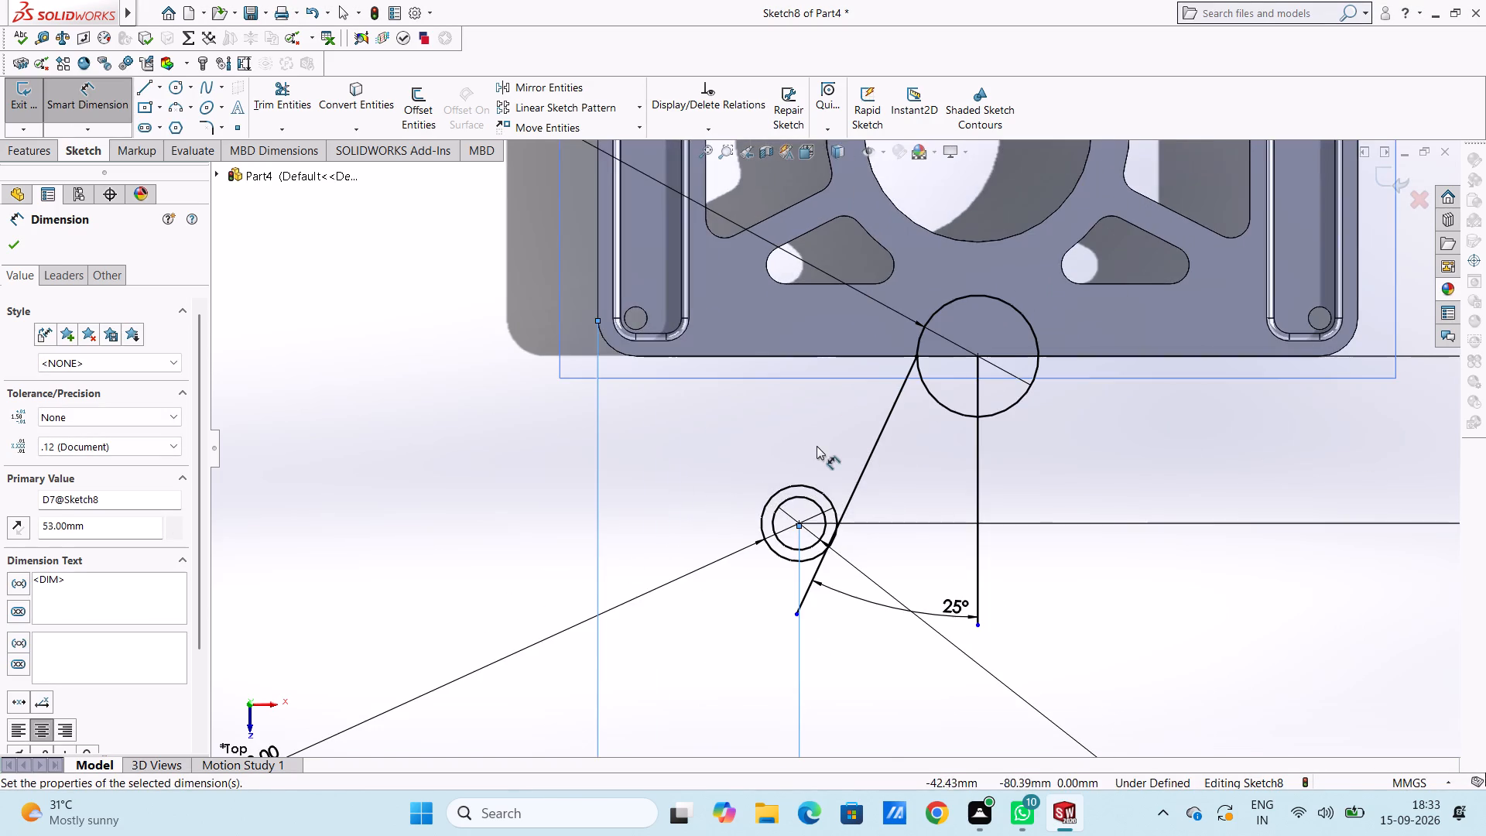
{"action": "scroll", "coordinate": [840, 535], "scroll_direction": "down", "scroll_amount": 4}
{"action": "scroll", "coordinate": [803, 584], "scroll_direction": "up", "scroll_amount": 5}
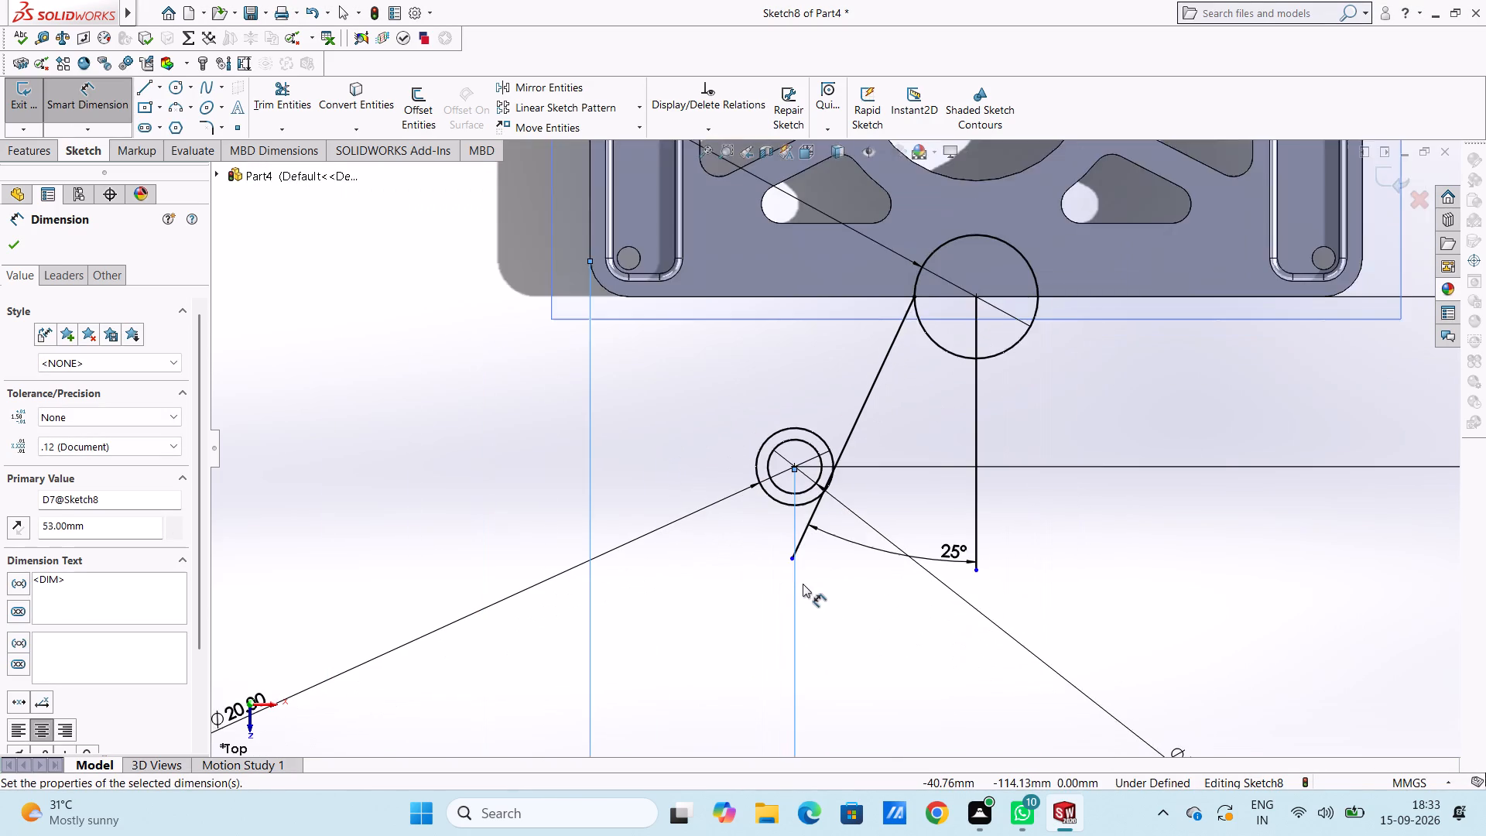
{"action": "scroll", "coordinate": [803, 583], "scroll_direction": "up", "scroll_amount": 6}
{"action": "double_click", "coordinate": [810, 588]}
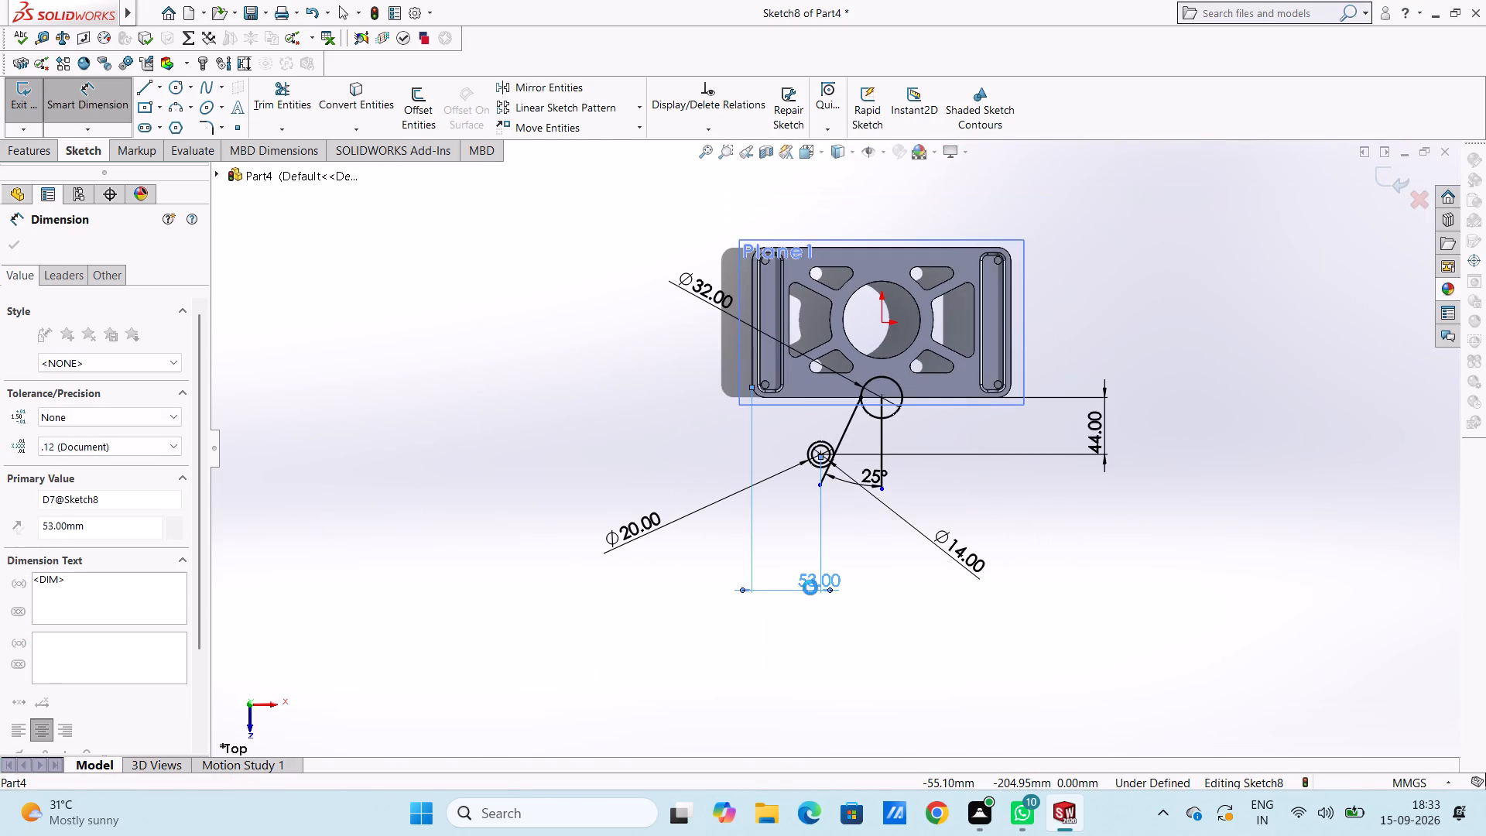
{"action": "type", "text": "52.5"}
{"action": "key", "text": "Return"}
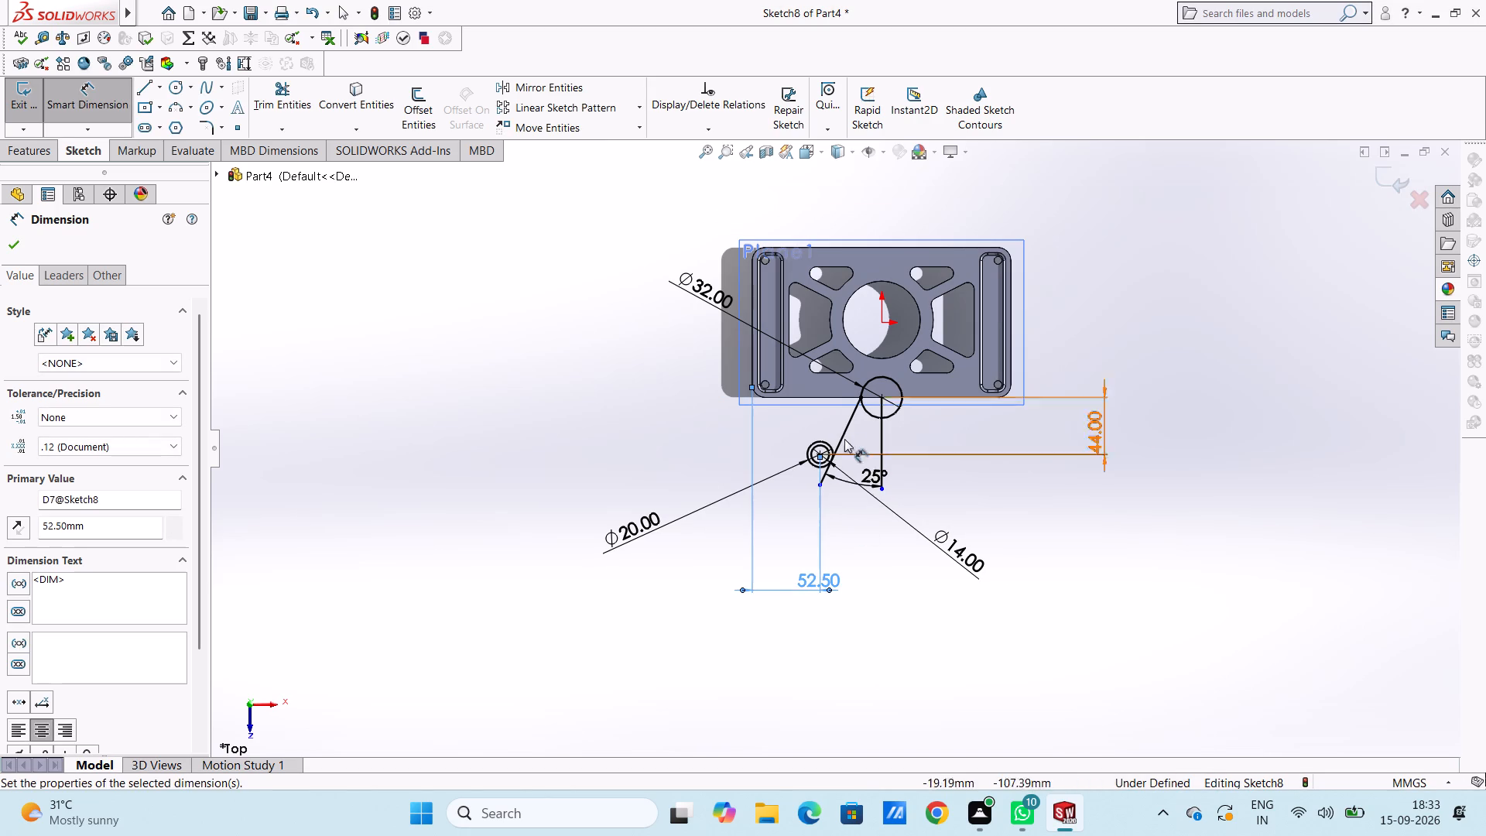
{"action": "scroll", "coordinate": [840, 434], "scroll_direction": "down", "scroll_amount": 15}
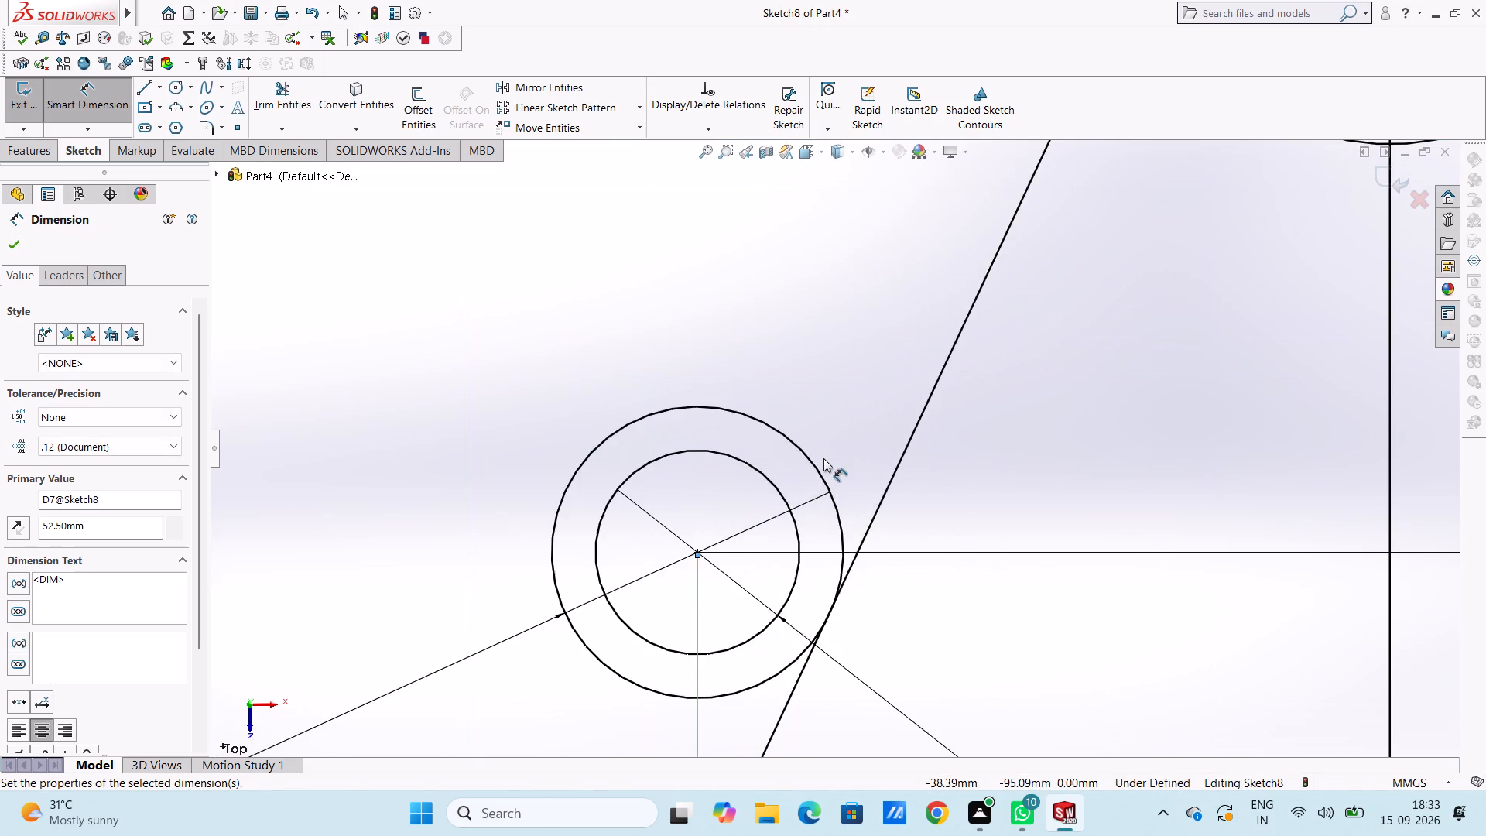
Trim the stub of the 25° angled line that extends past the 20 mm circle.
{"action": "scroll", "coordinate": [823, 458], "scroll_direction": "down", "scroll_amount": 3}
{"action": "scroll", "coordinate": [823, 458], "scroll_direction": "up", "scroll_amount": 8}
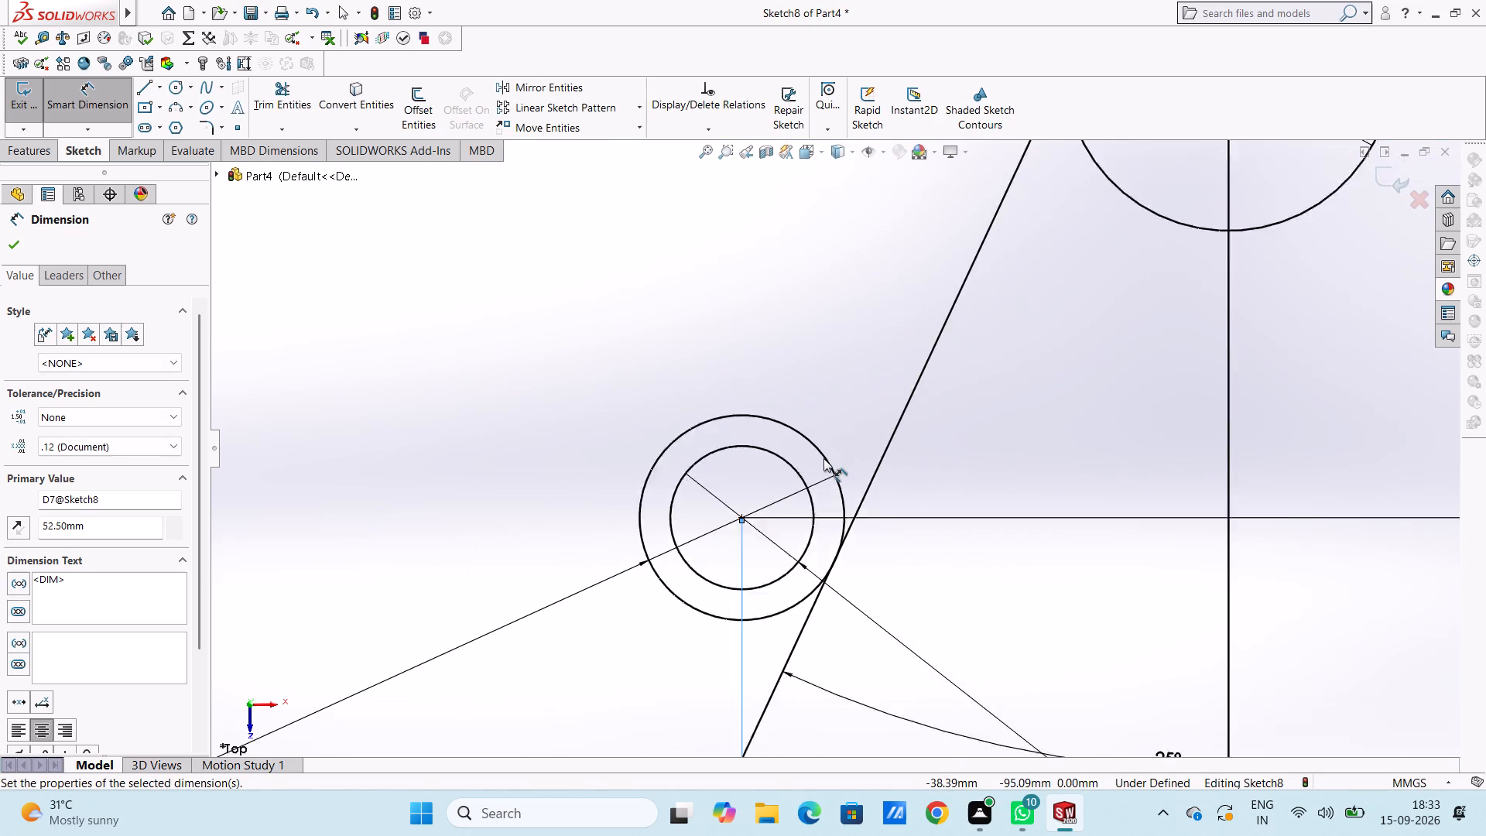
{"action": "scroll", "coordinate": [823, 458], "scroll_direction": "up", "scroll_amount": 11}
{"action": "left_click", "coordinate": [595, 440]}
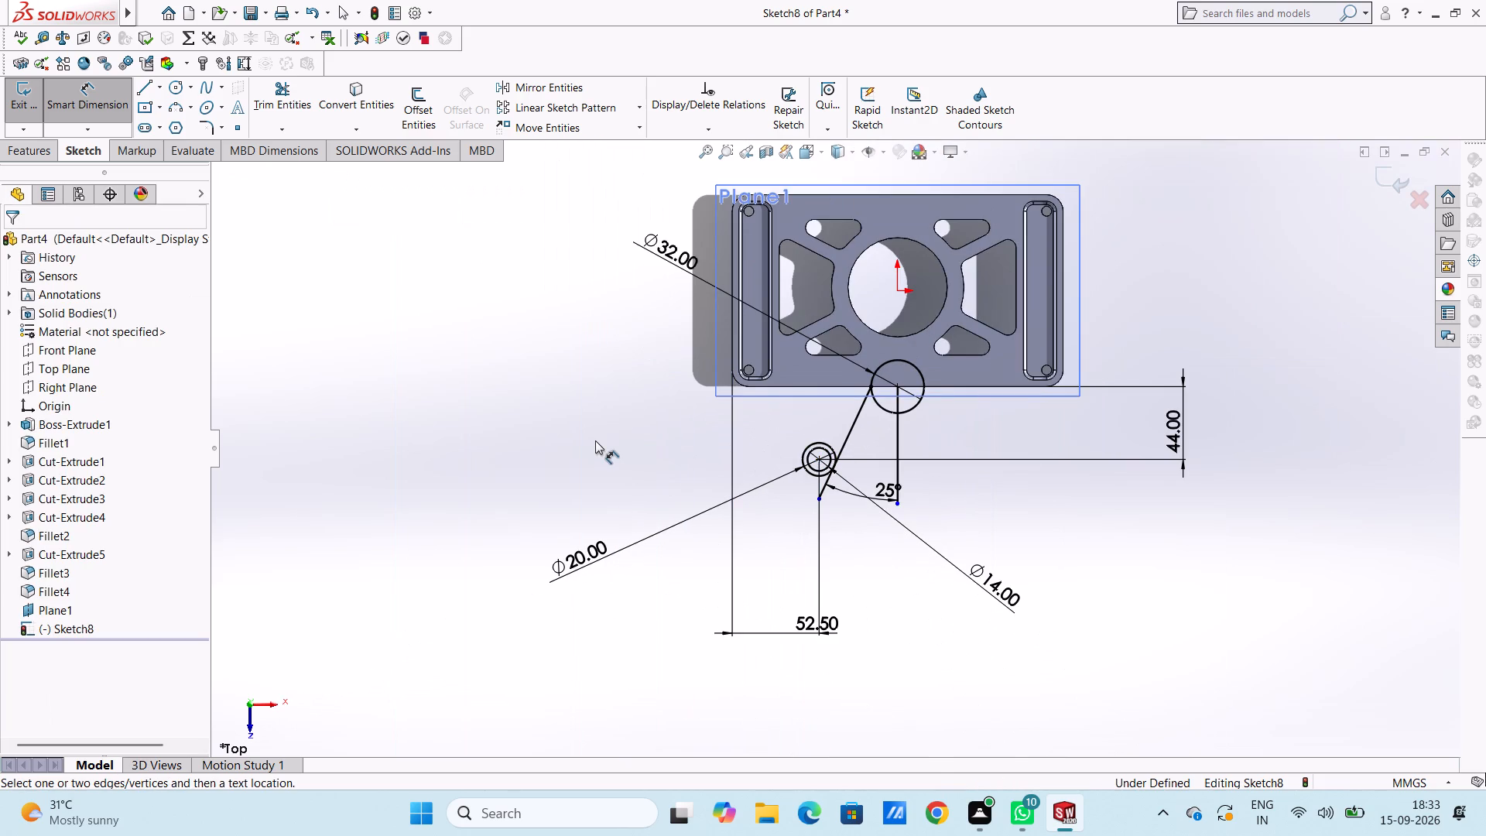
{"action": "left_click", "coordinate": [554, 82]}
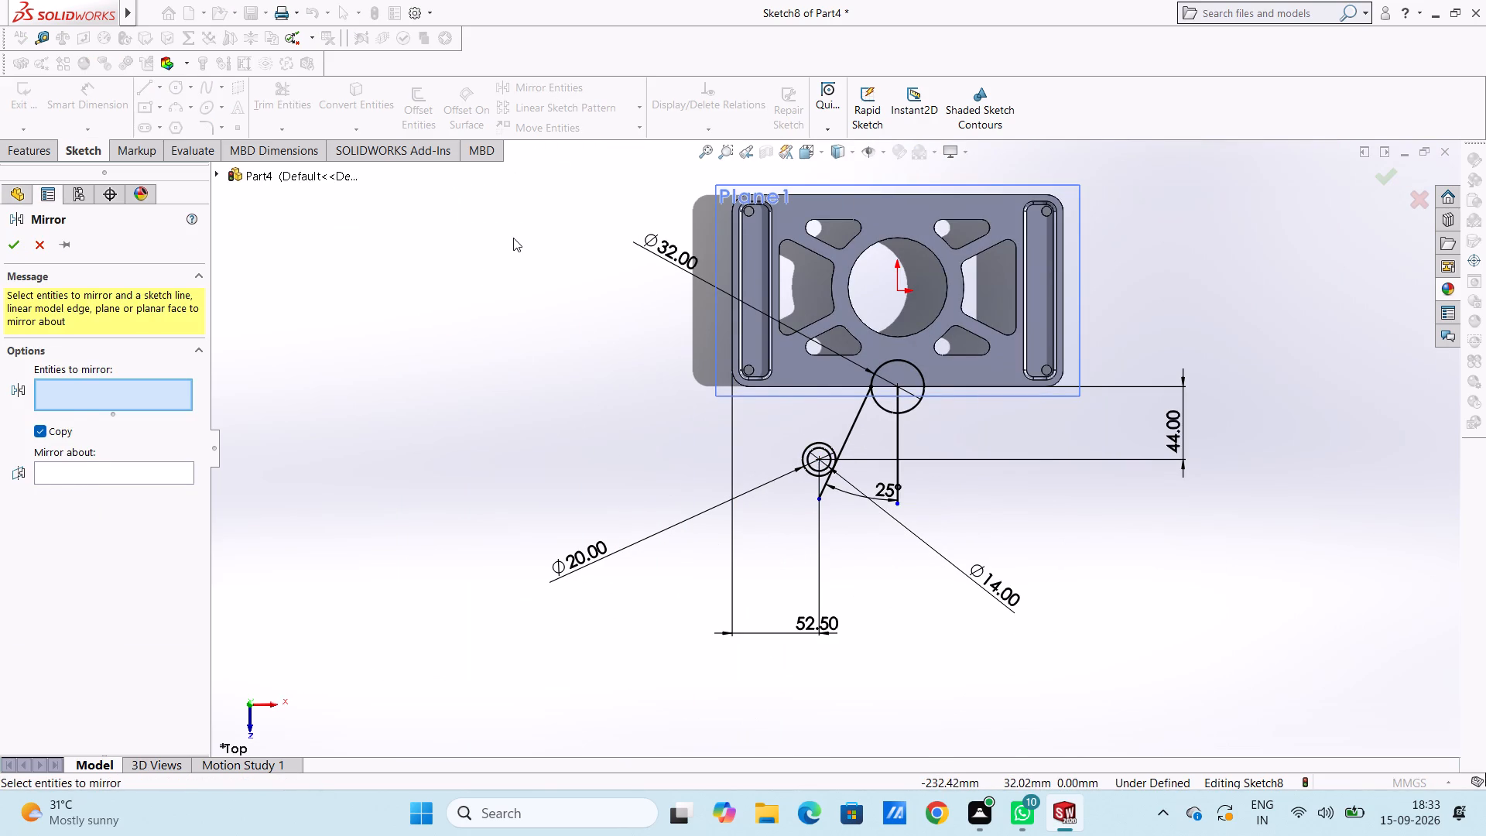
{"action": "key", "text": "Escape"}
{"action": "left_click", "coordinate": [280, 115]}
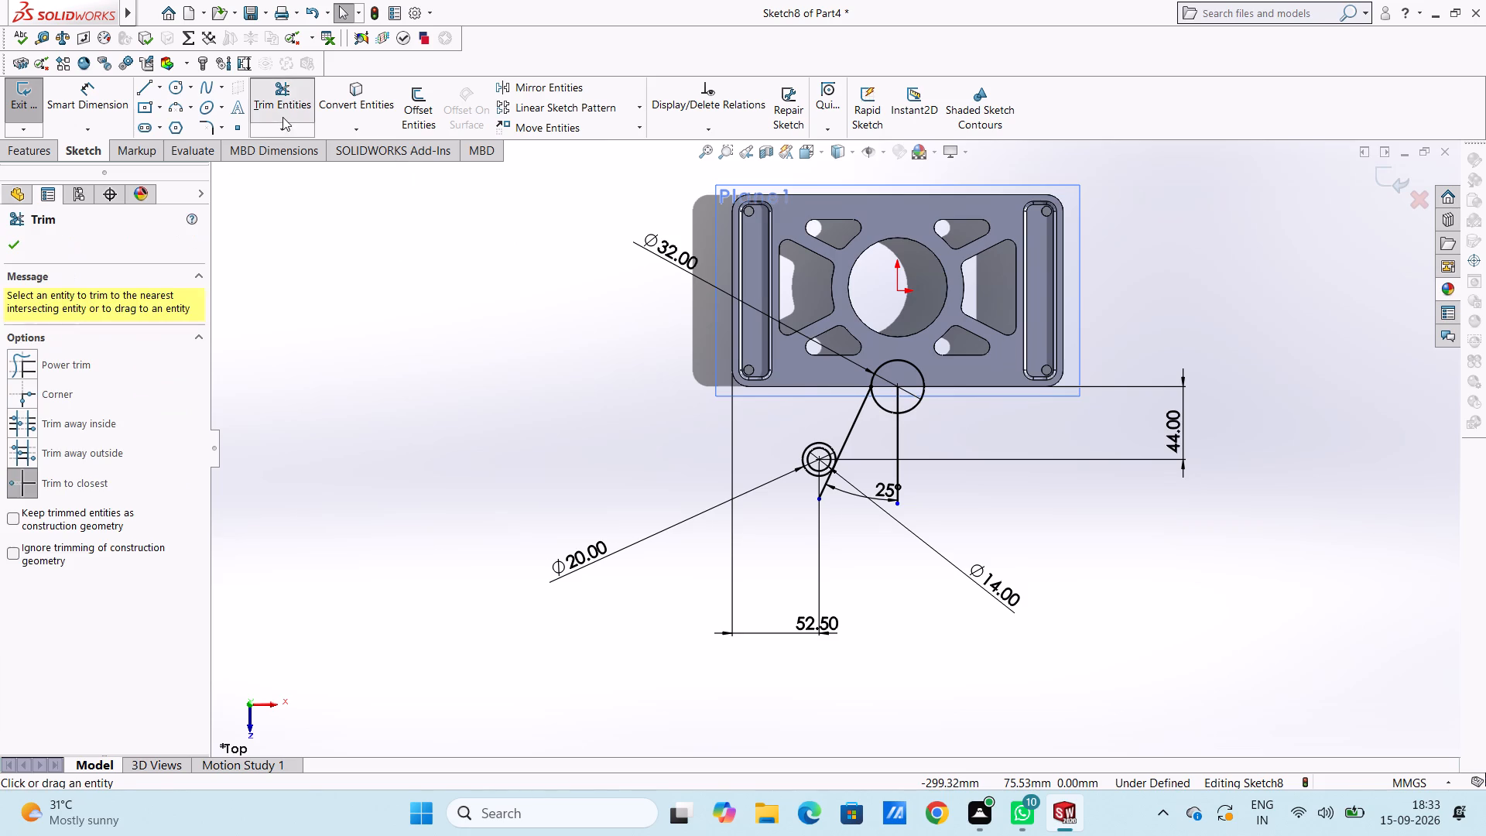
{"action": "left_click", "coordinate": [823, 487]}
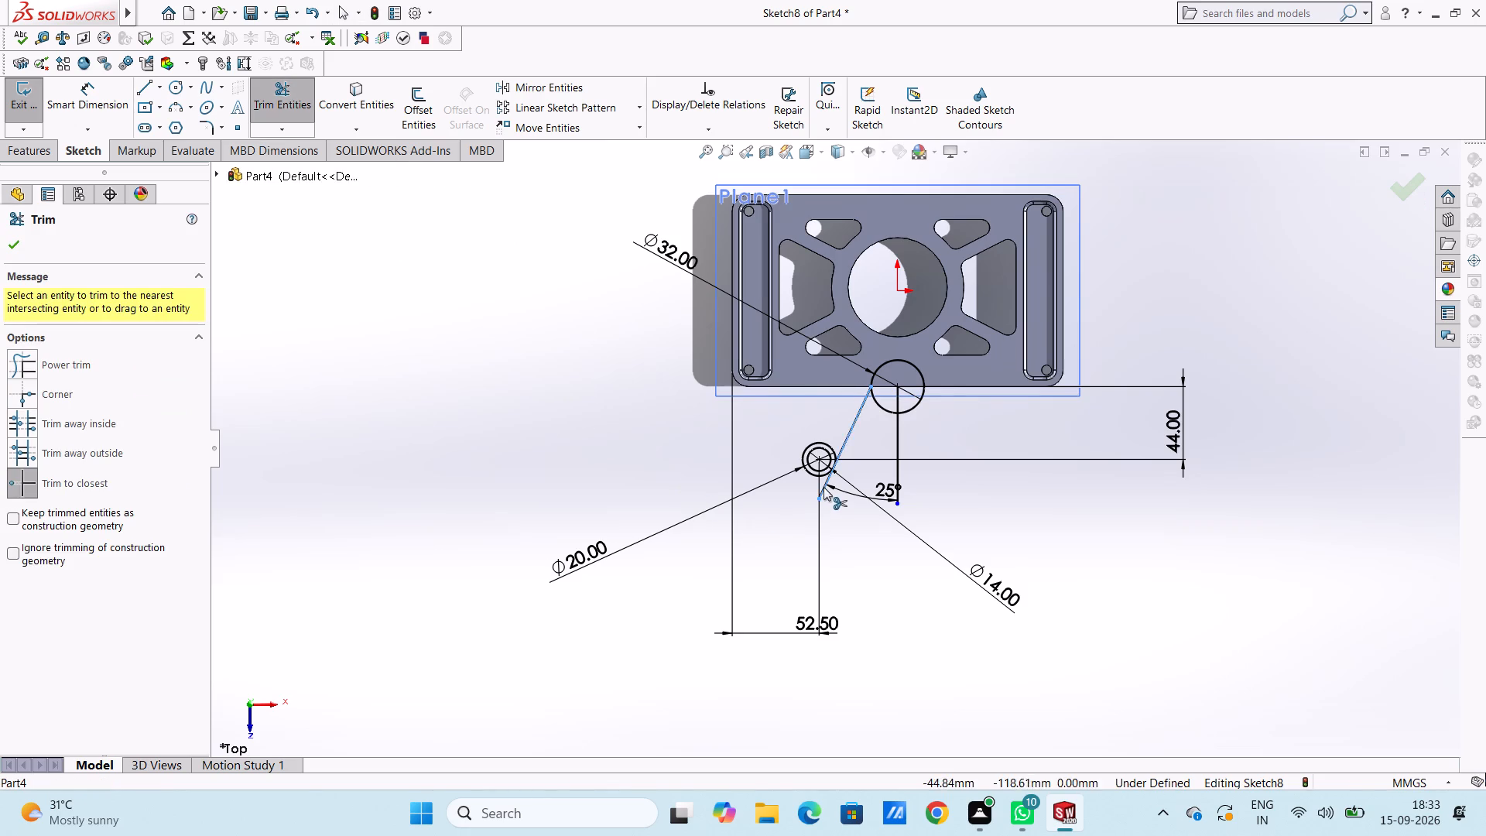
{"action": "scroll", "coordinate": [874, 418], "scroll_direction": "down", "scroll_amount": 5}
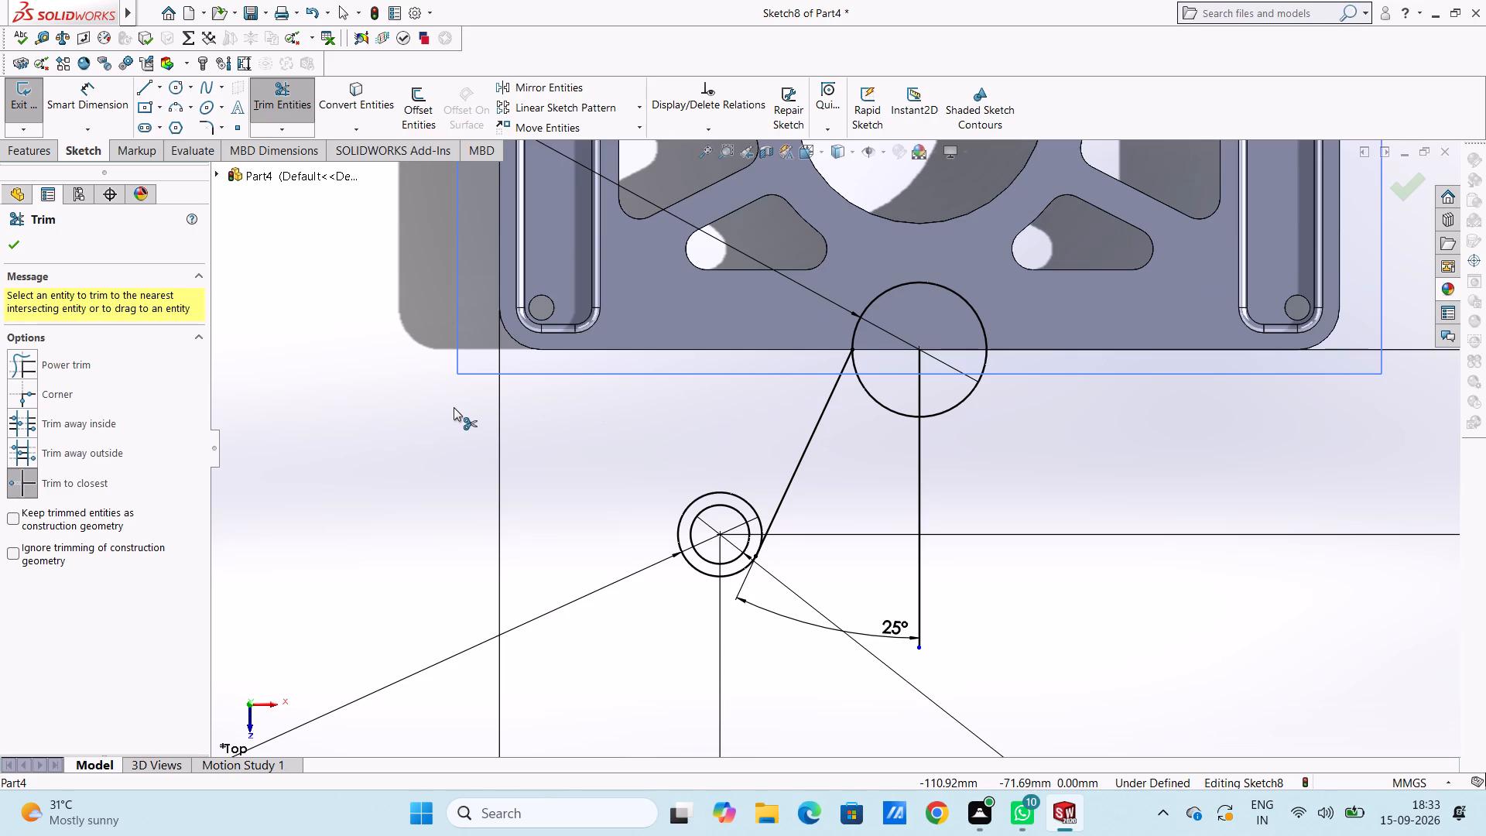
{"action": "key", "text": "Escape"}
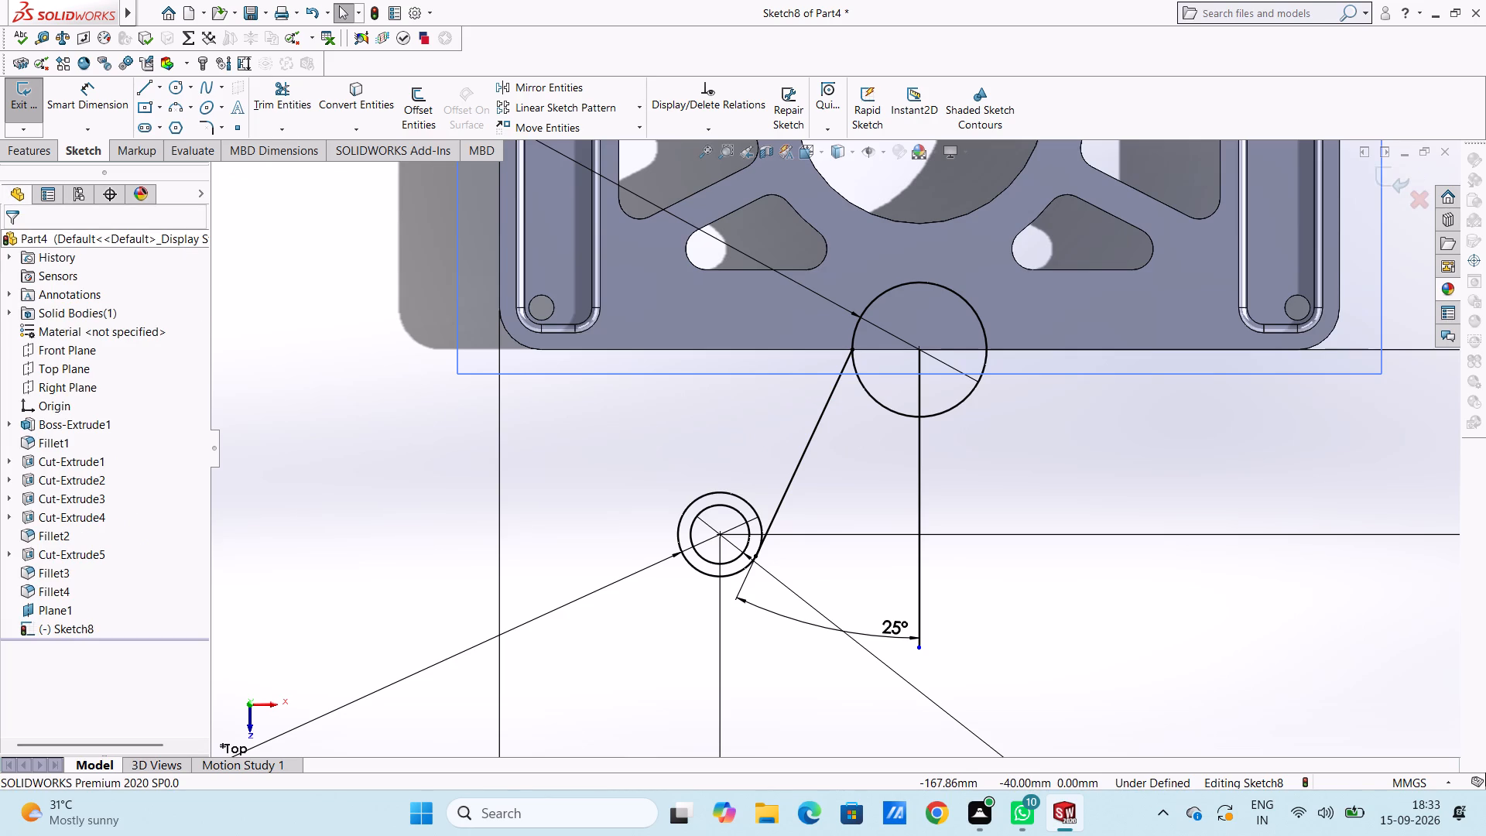
Sketch a line about 62 mm long from the trimmed line's end on the 20 mm circle up to the 32 mm circle's left side.
{"action": "left_click", "coordinate": [139, 93]}
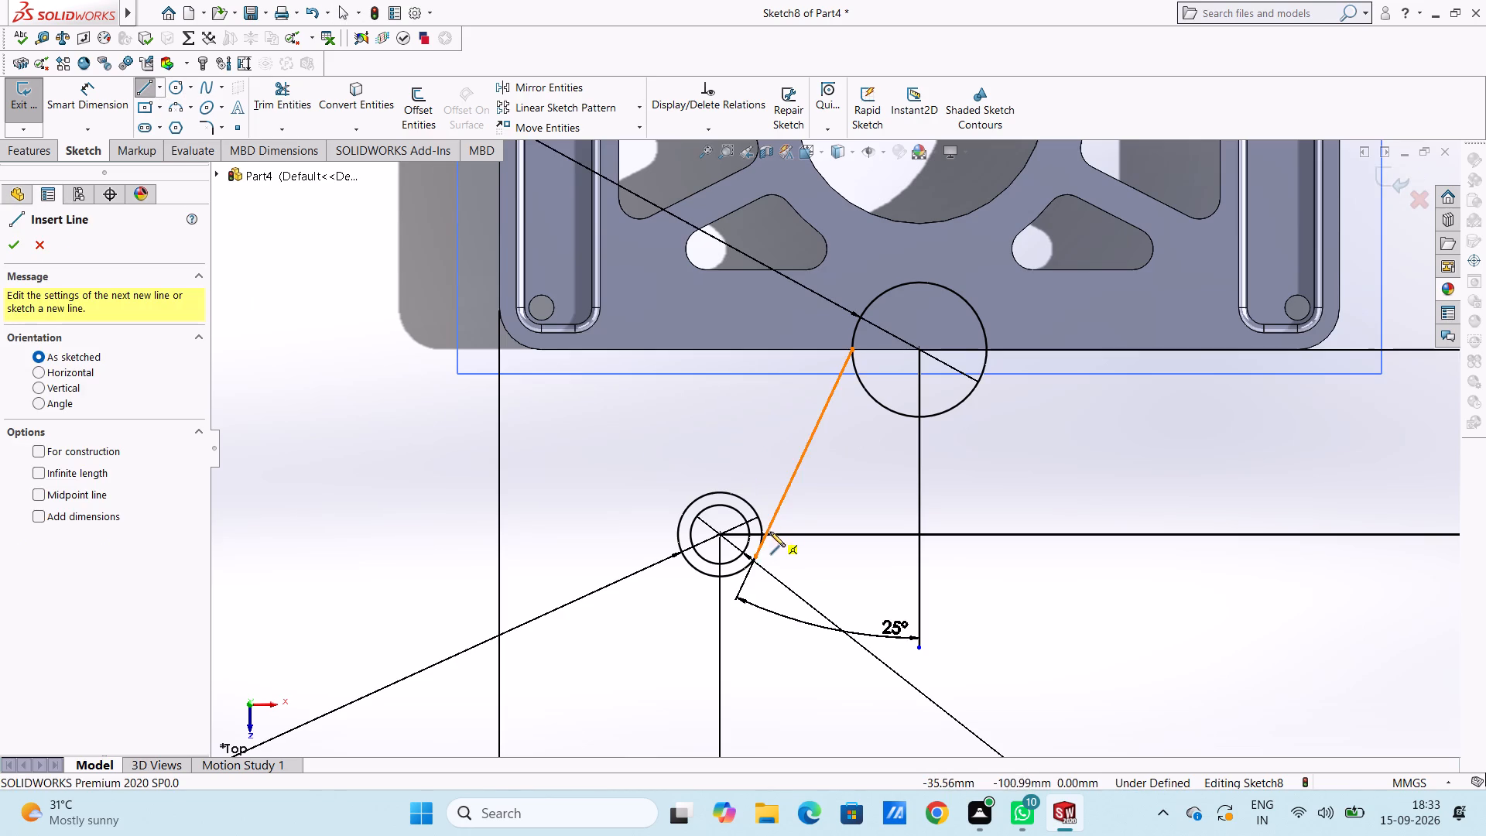
{"action": "left_click", "coordinate": [758, 558]}
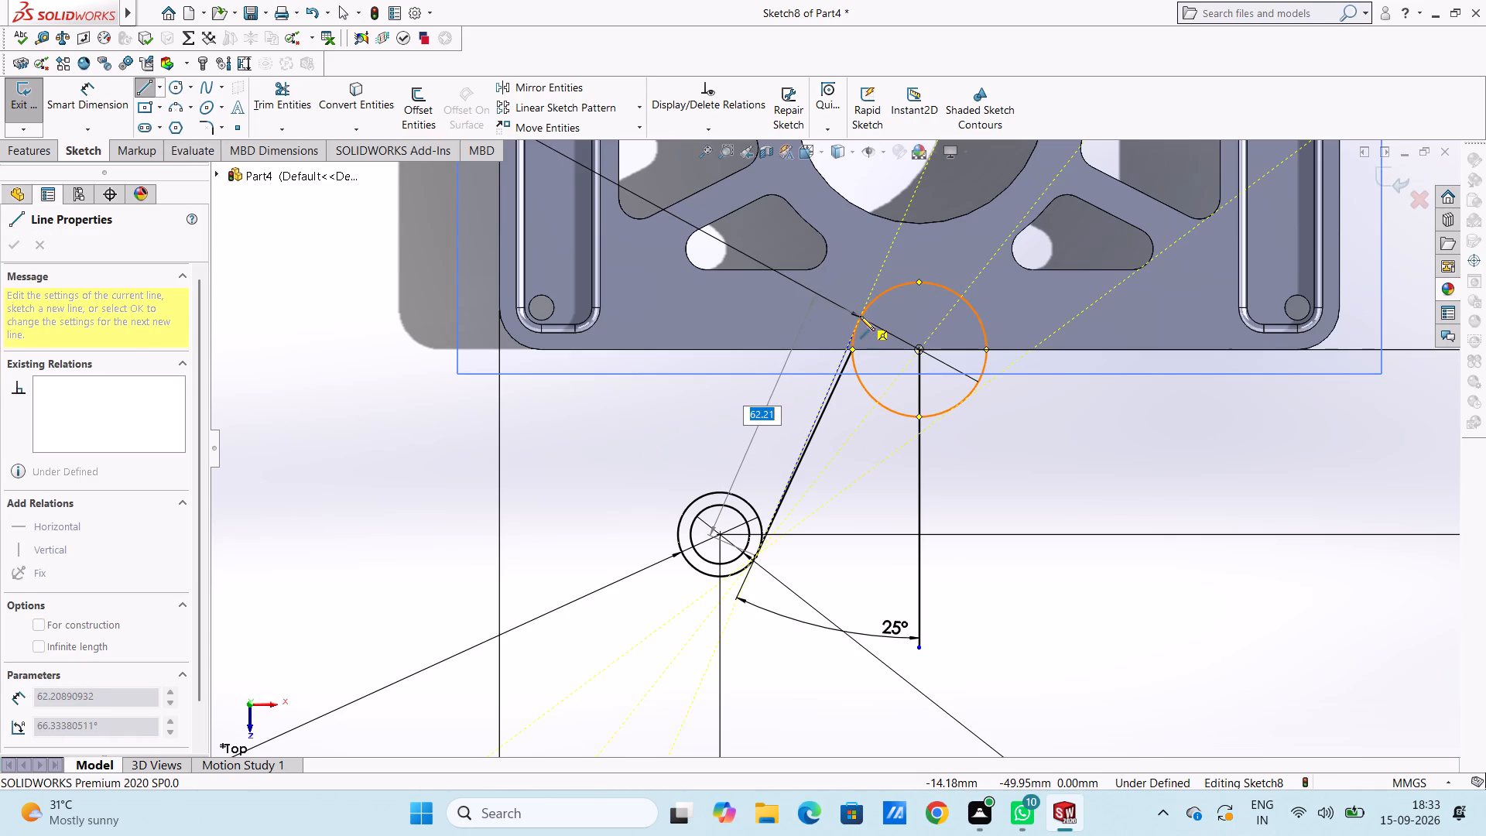
{"action": "left_click", "coordinate": [860, 316]}
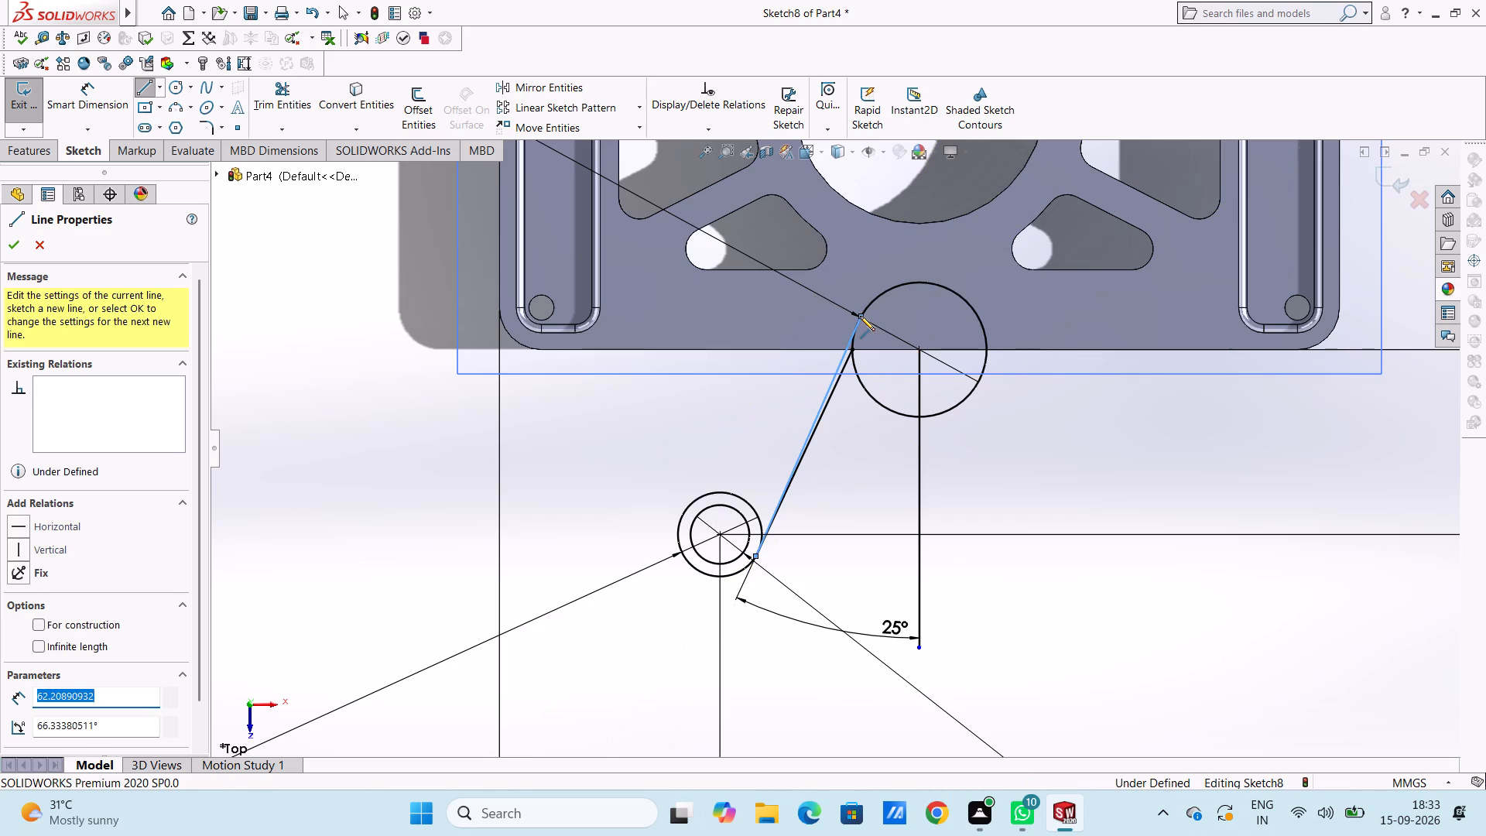
{"action": "key", "text": "Escape"}
{"action": "key", "text": "Escape"}
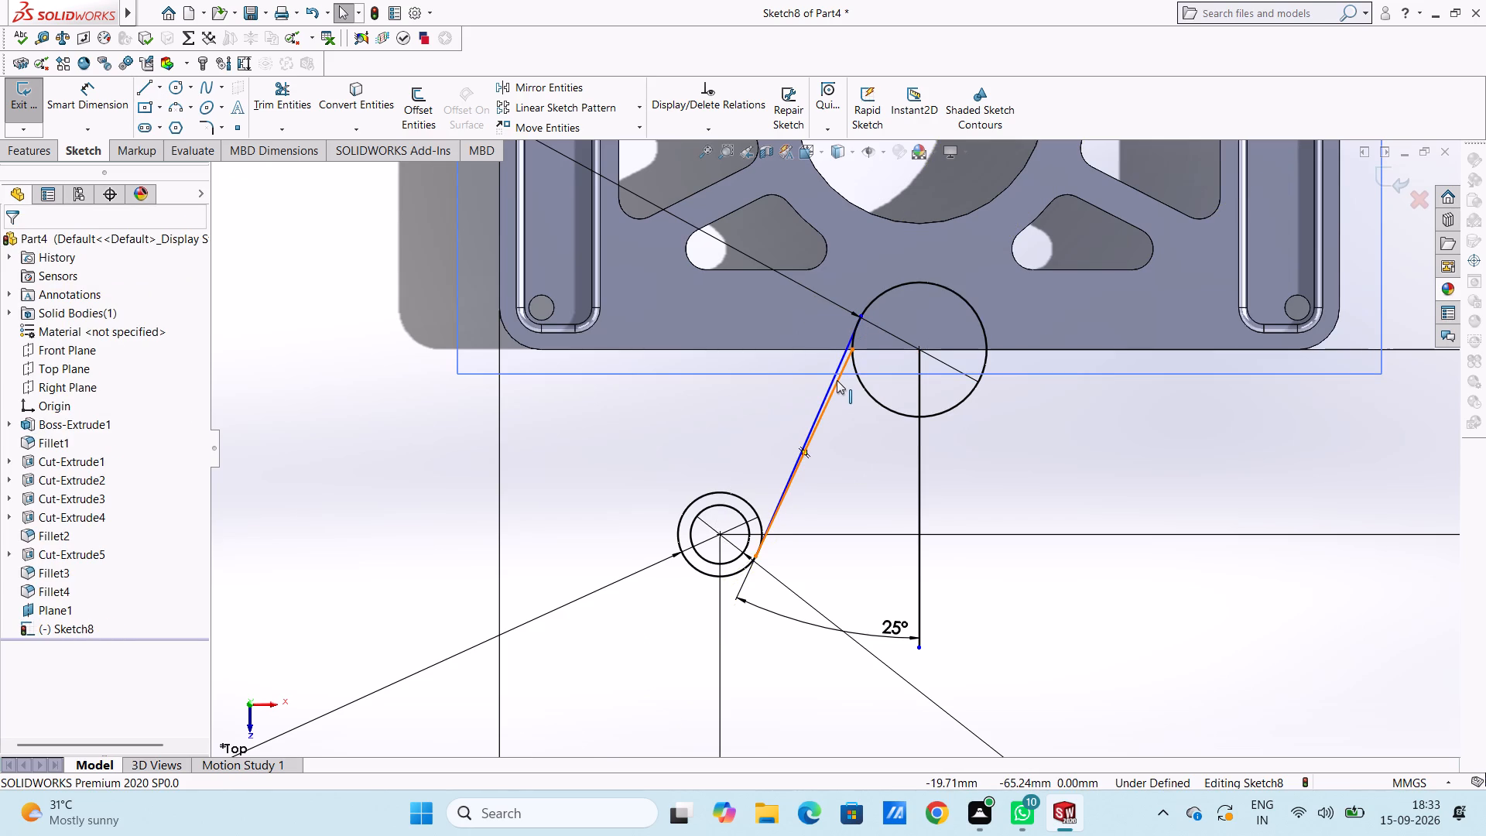
Delete the old 25° angled line beside the new line, together with its angle dimension.
{"action": "left_click", "coordinate": [837, 380]}
{"action": "key", "text": "Delete"}
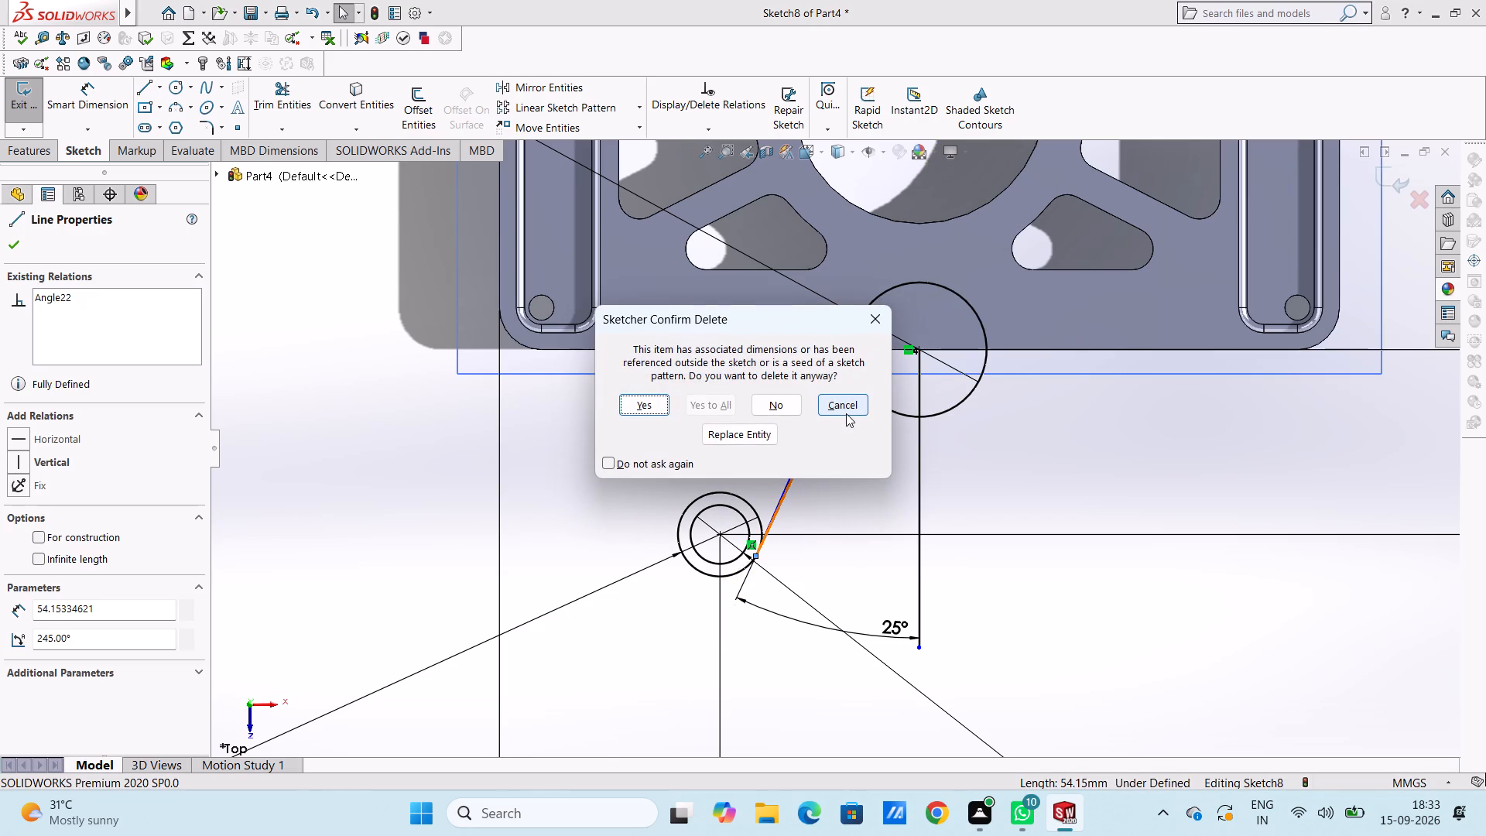
{"action": "left_click", "coordinate": [659, 411]}
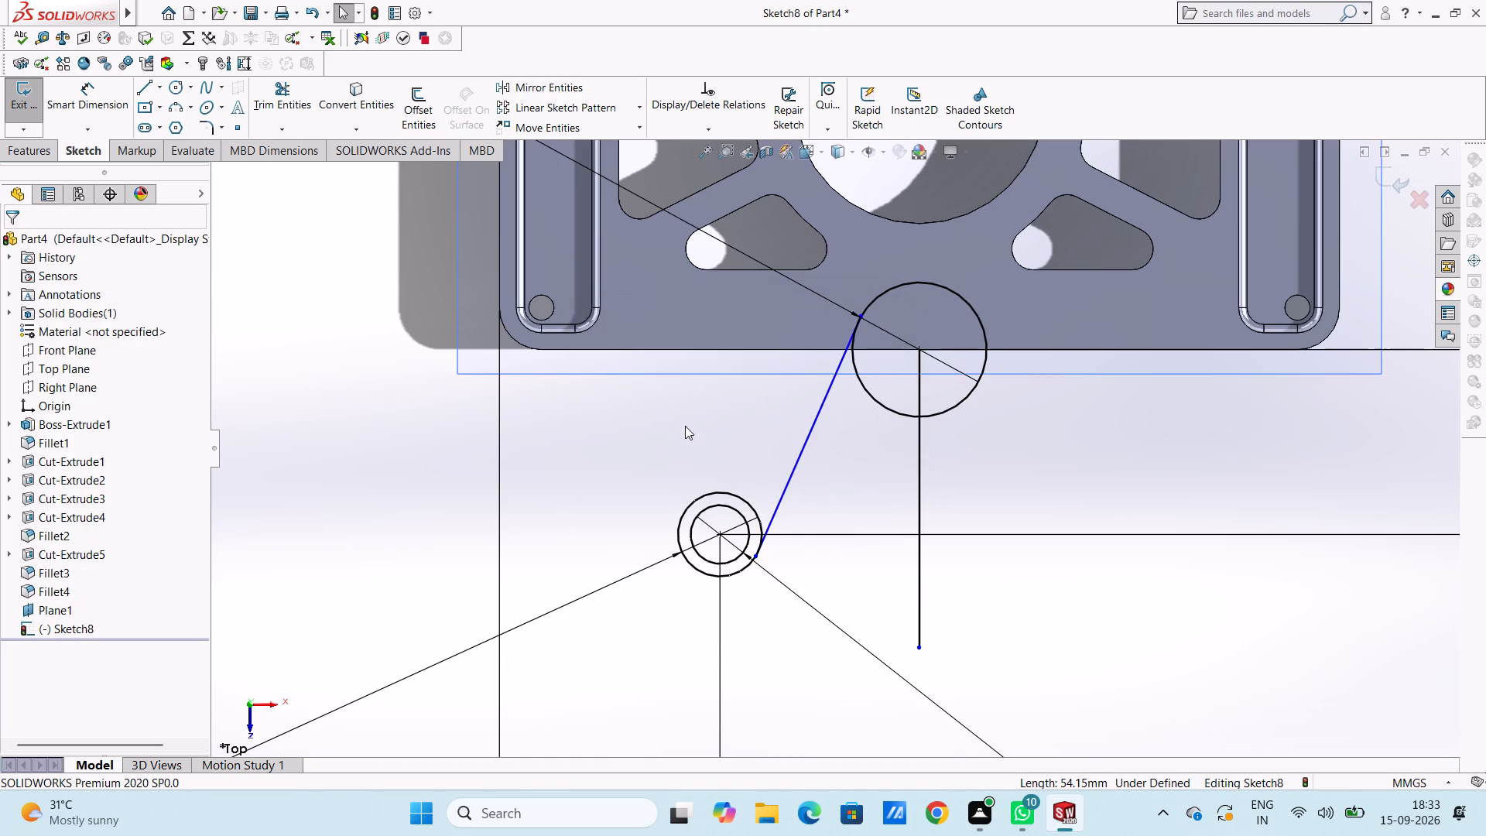
Examine the new angled line and where it meets the outer concentric circle.
{"action": "scroll", "coordinate": [798, 451], "scroll_direction": "down", "scroll_amount": 2}
{"action": "scroll", "coordinate": [798, 451], "scroll_direction": "up", "scroll_amount": 3}
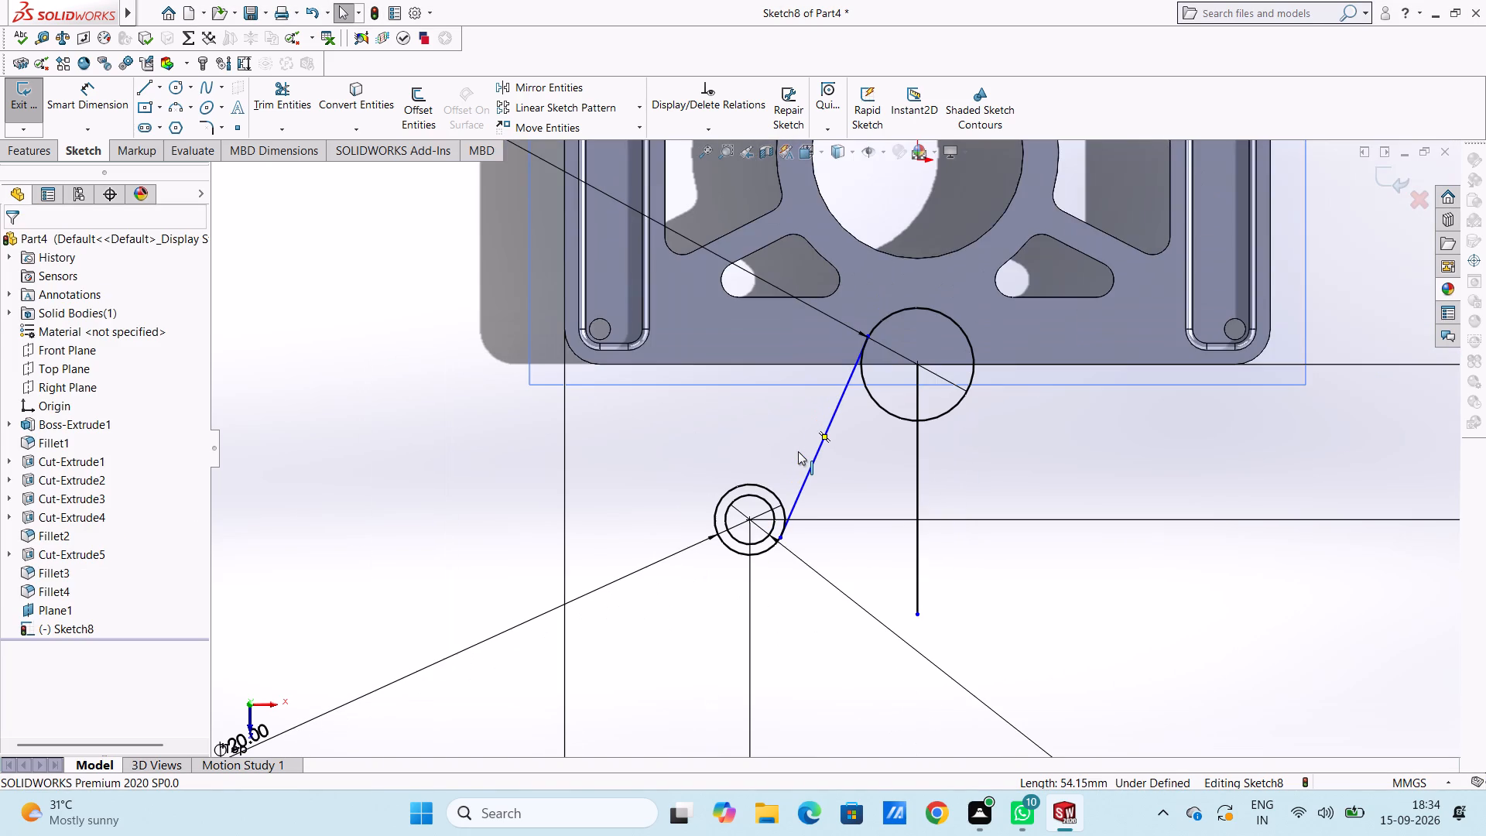
{"action": "scroll", "coordinate": [798, 451], "scroll_direction": "down", "scroll_amount": 11}
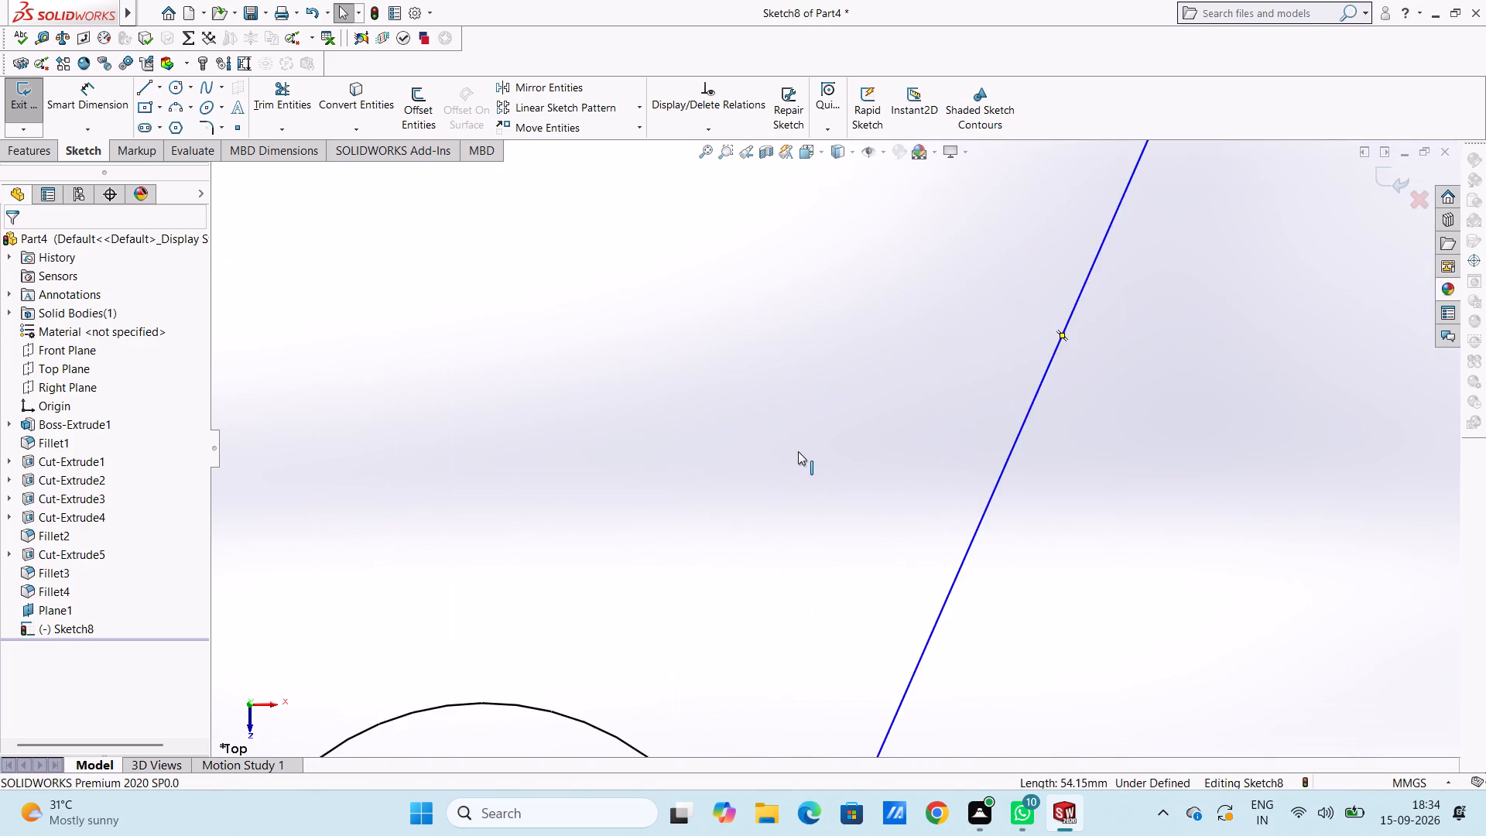
{"action": "scroll", "coordinate": [798, 451], "scroll_direction": "up", "scroll_amount": 8}
{"action": "scroll", "coordinate": [803, 645], "scroll_direction": "up", "scroll_amount": 3}
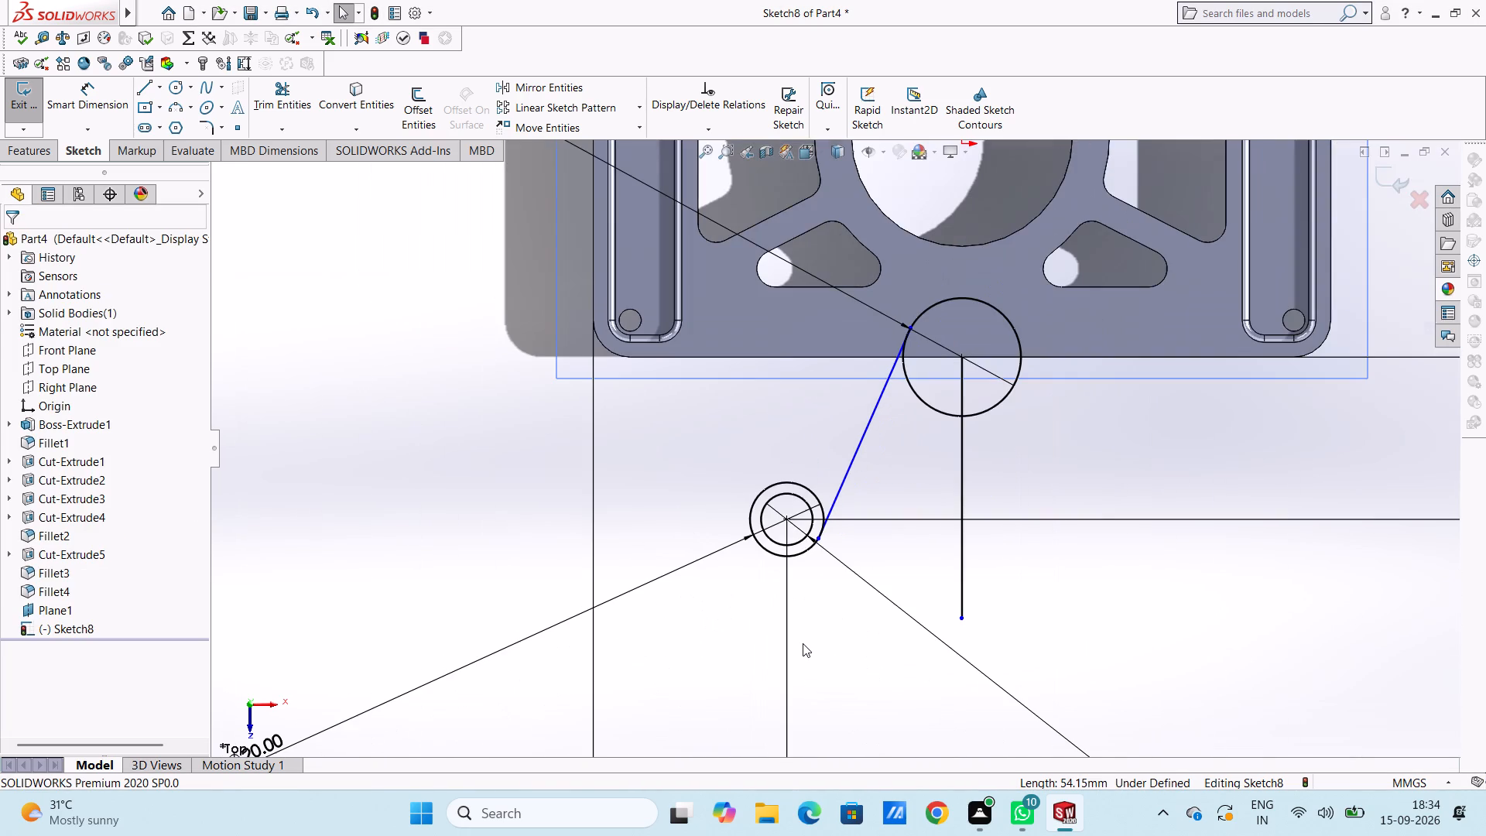
{"action": "scroll", "coordinate": [826, 568], "scroll_direction": "down", "scroll_amount": 4}
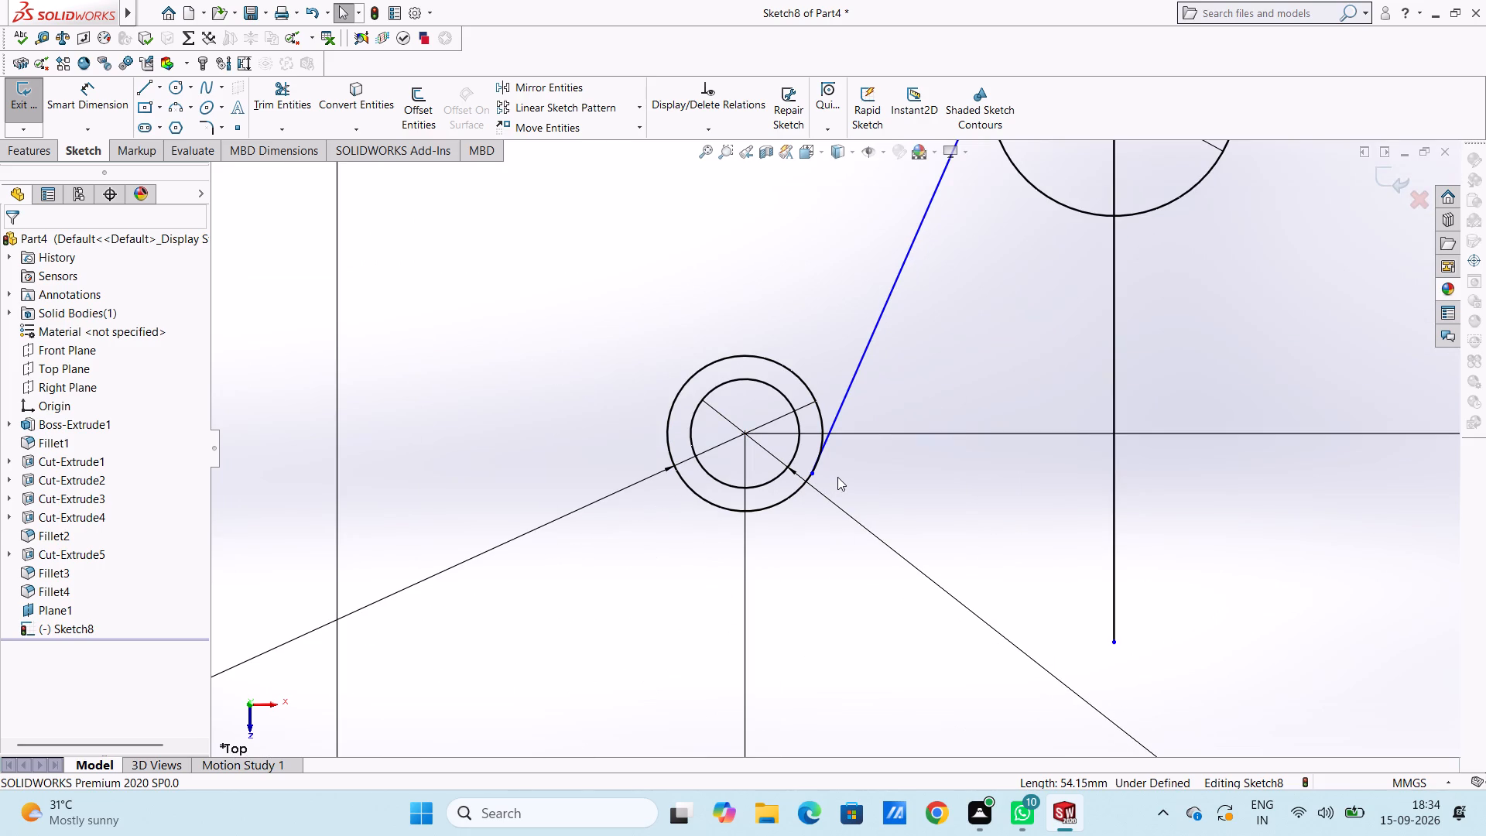
{"action": "scroll", "coordinate": [837, 477], "scroll_direction": "up", "scroll_amount": 2}
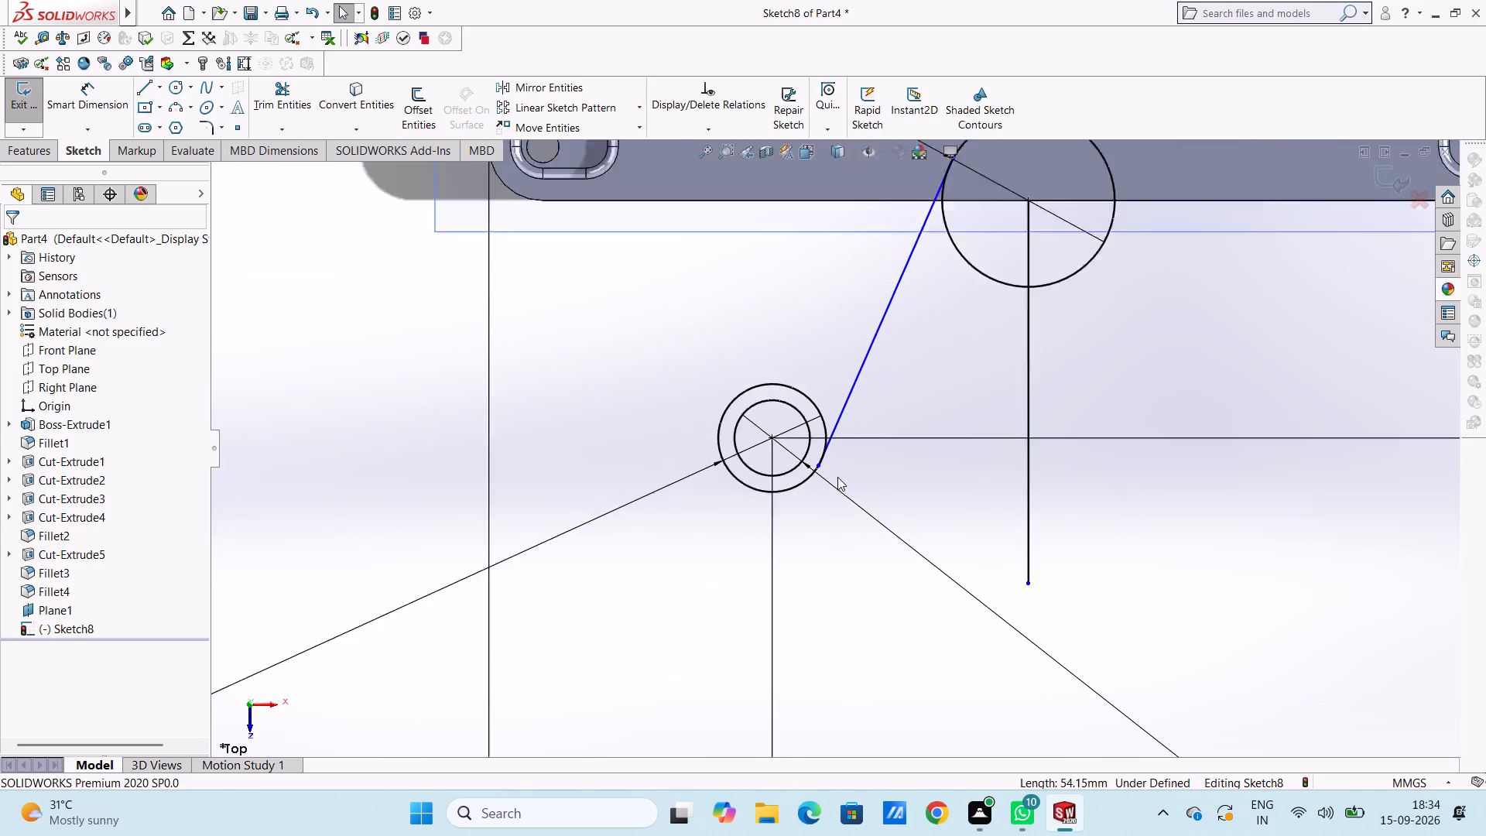
{"action": "scroll", "coordinate": [837, 477], "scroll_direction": "up", "scroll_amount": 3}
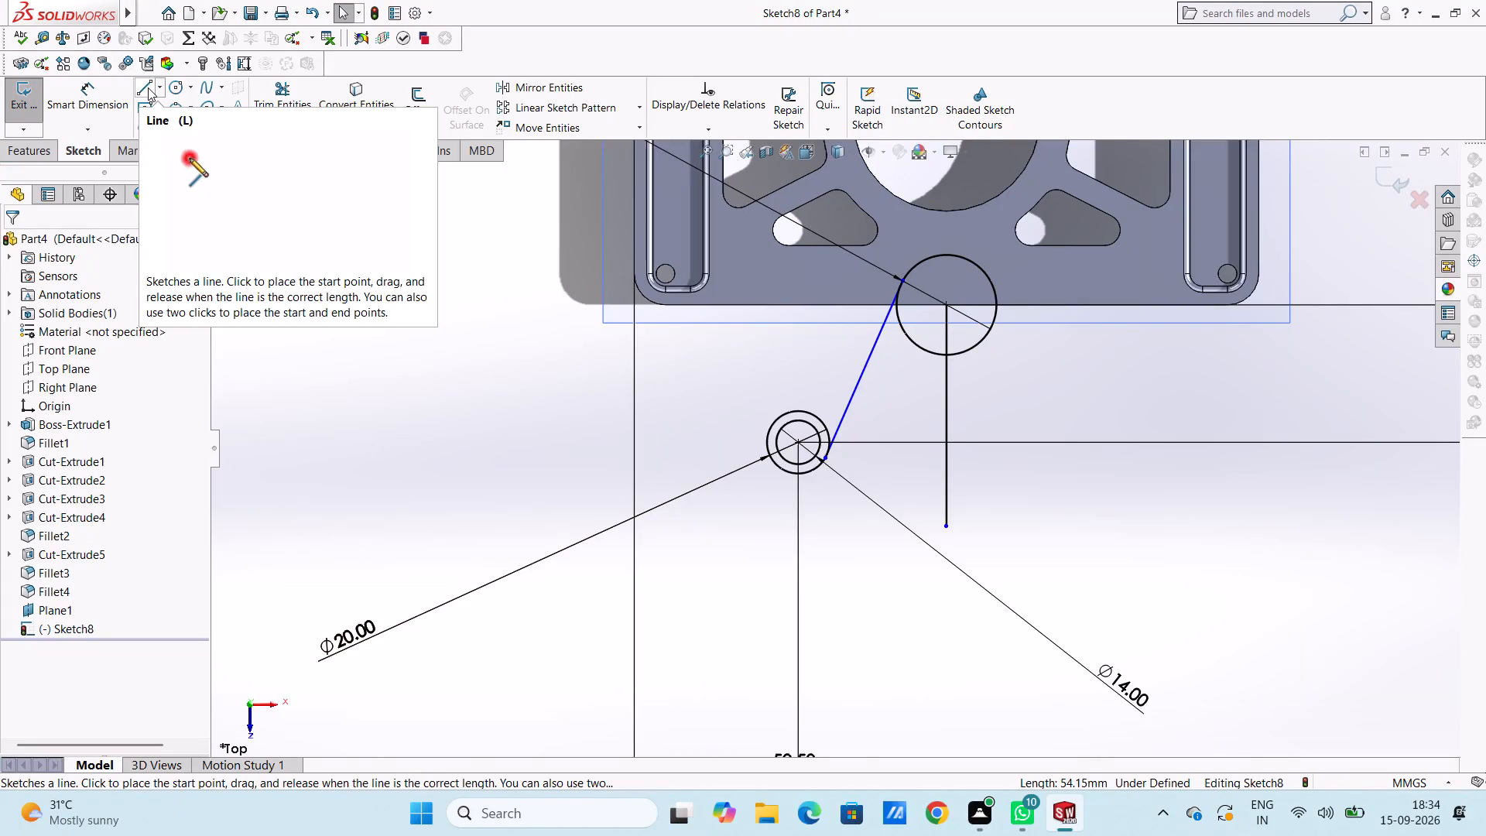
Sketch a line about 56 mm long from the base's front edge near its left corner to the left side of the 20 mm circle.
{"action": "left_click", "coordinate": [148, 87]}
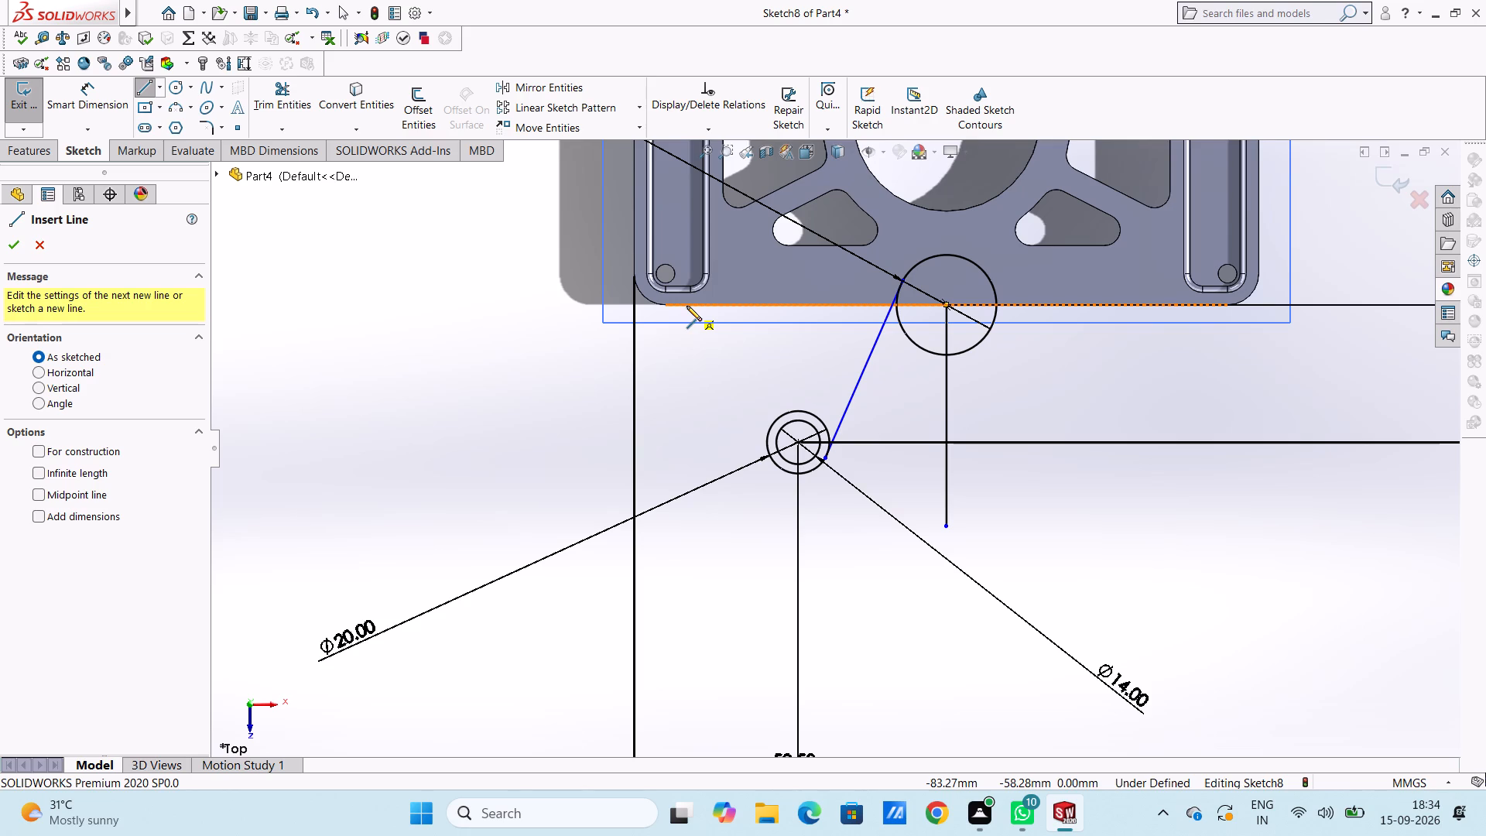
{"action": "left_click", "coordinate": [683, 307]}
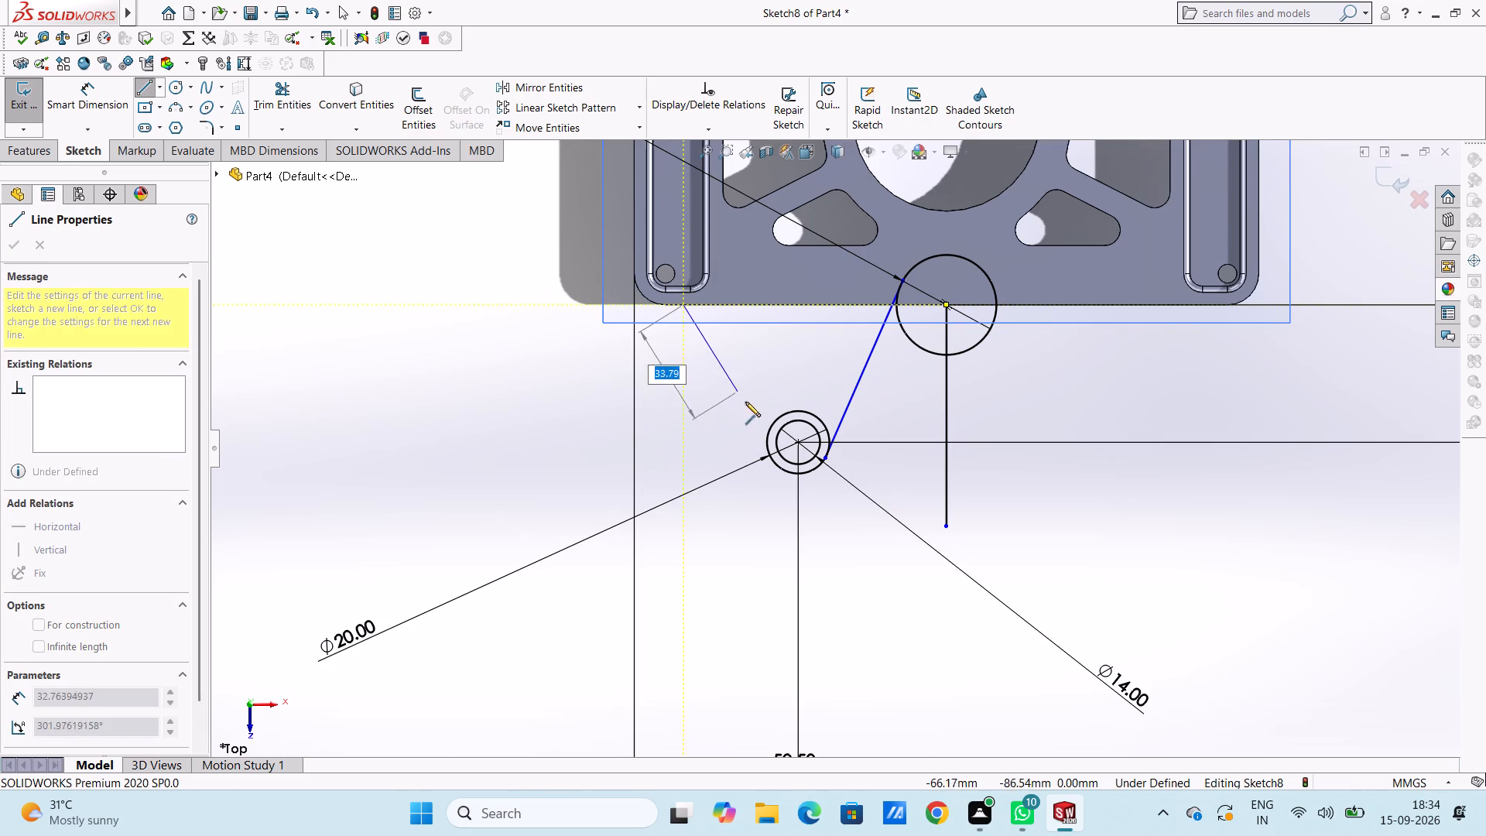
{"action": "left_click", "coordinate": [771, 459]}
{"action": "key", "text": "Escape"}
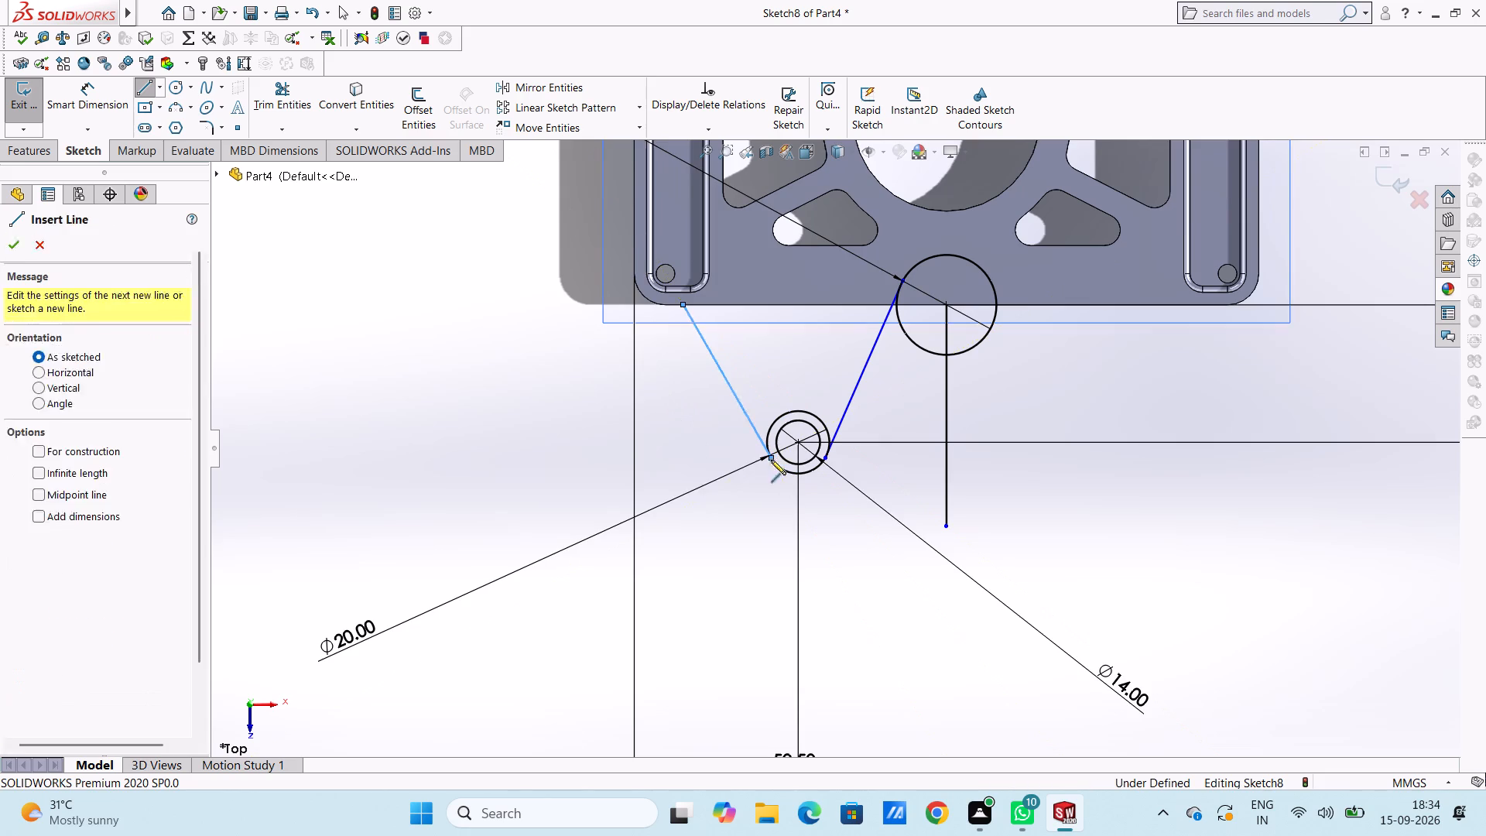
{"action": "key", "text": "Escape"}
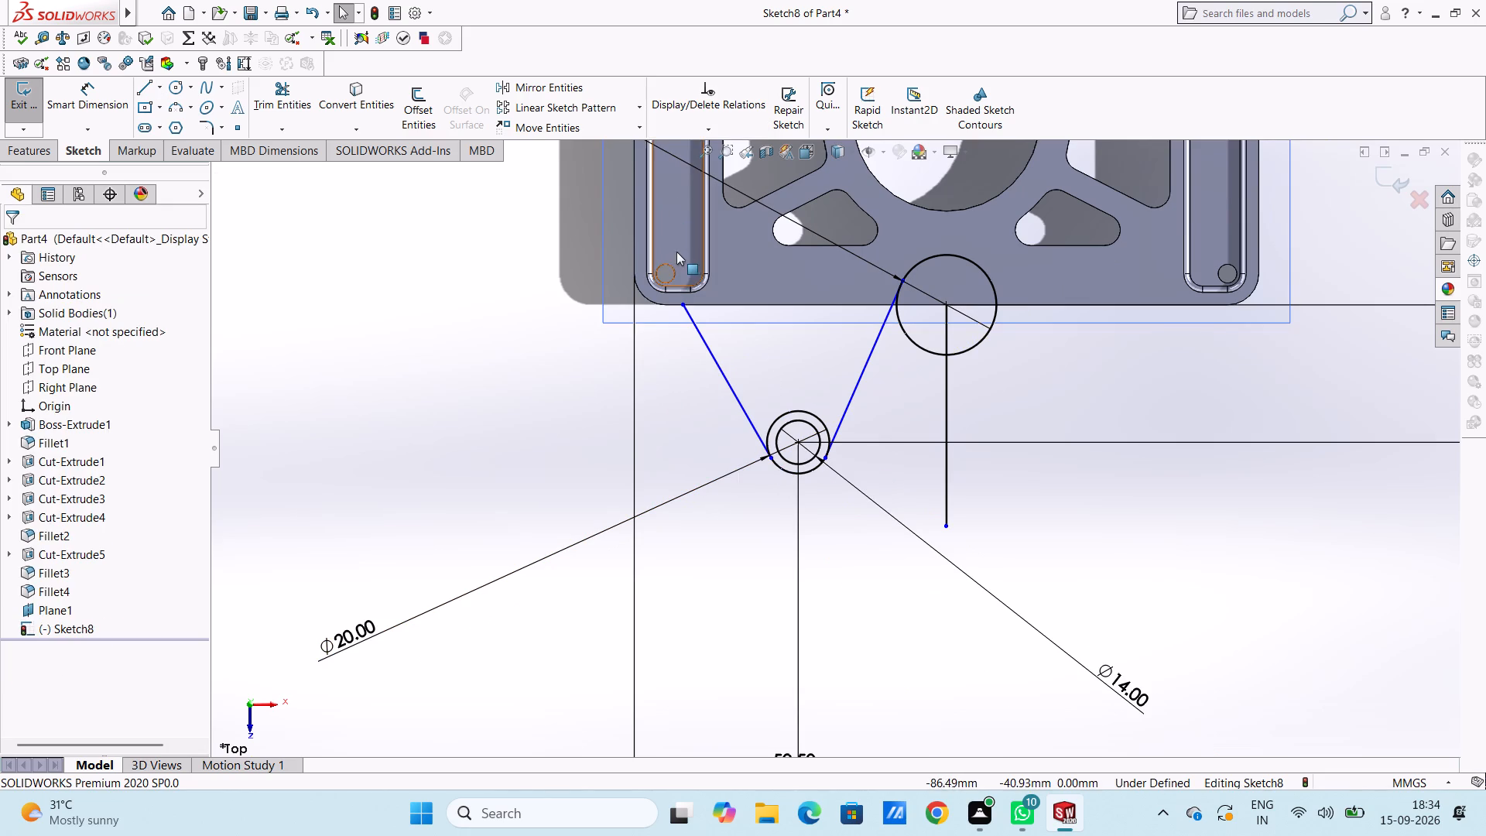
Sketch a 5 mm radius three-point arc from the end of the base's left front corner rounding to the left angled line.
{"action": "scroll", "coordinate": [689, 249], "scroll_direction": "down", "scroll_amount": 3}
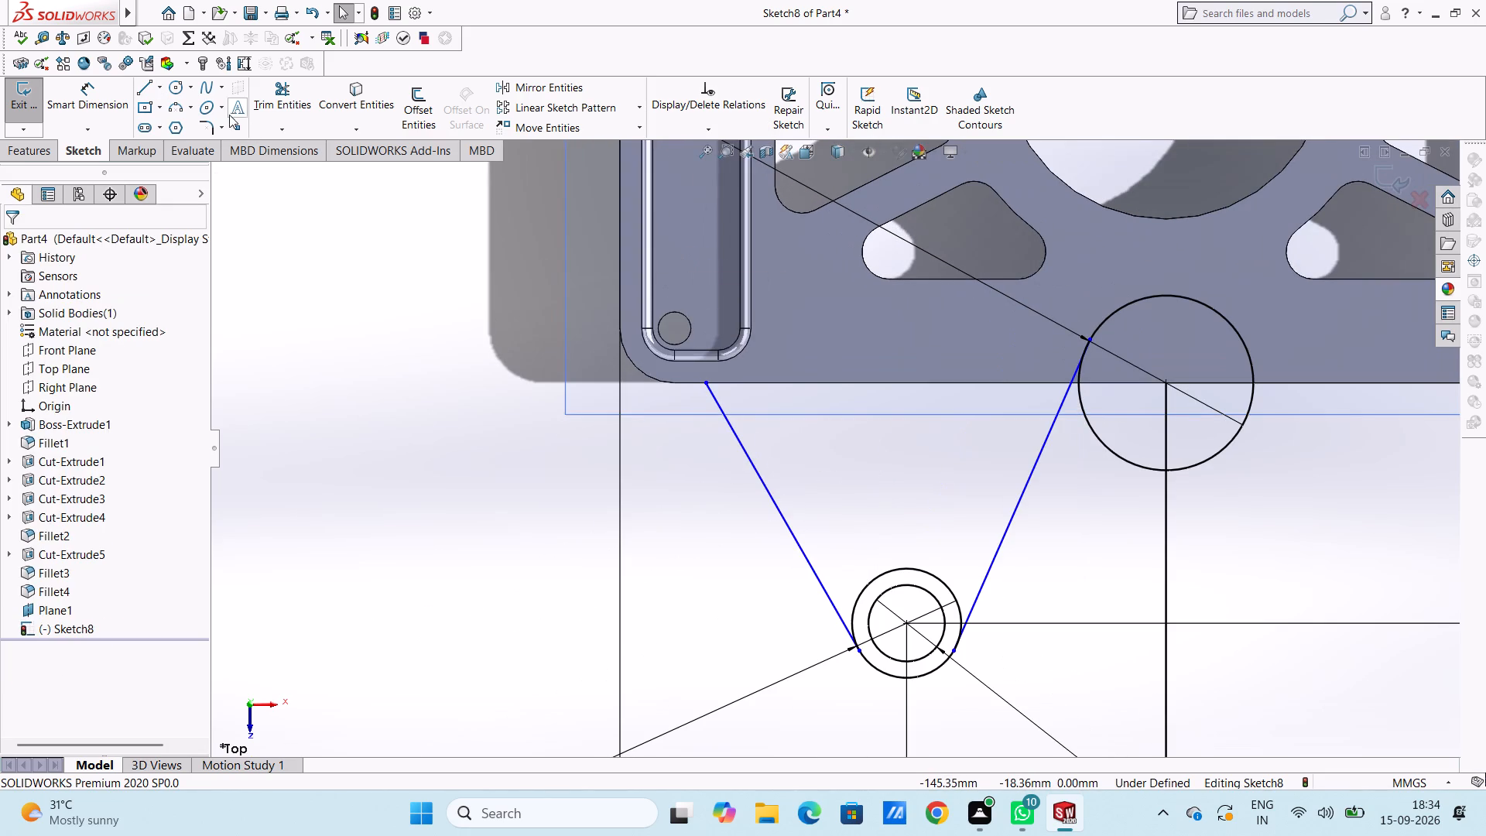
{"action": "left_click", "coordinate": [168, 106]}
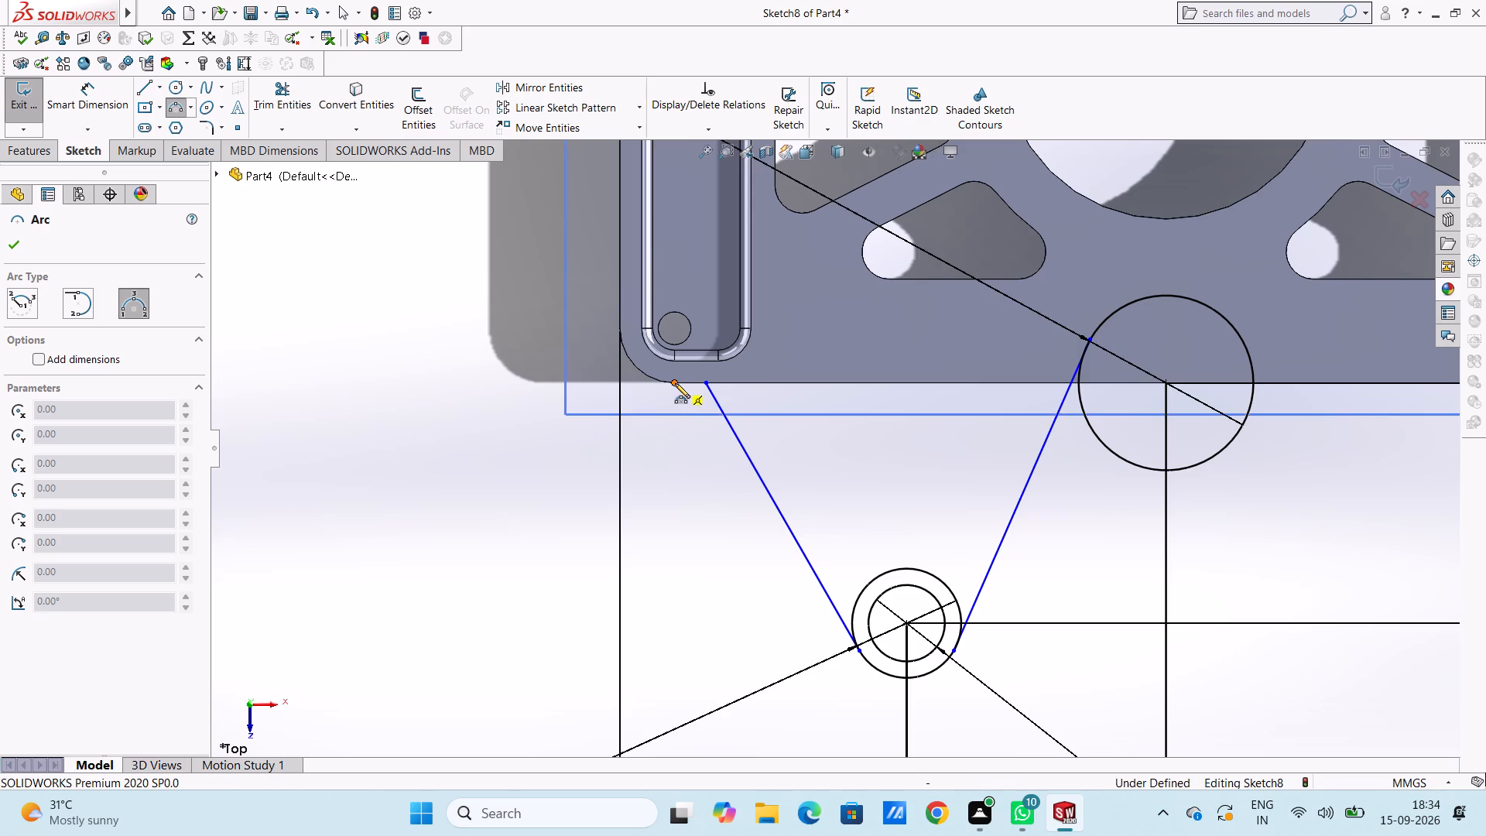
{"action": "left_click", "coordinate": [675, 383]}
{"action": "left_click", "coordinate": [719, 410]}
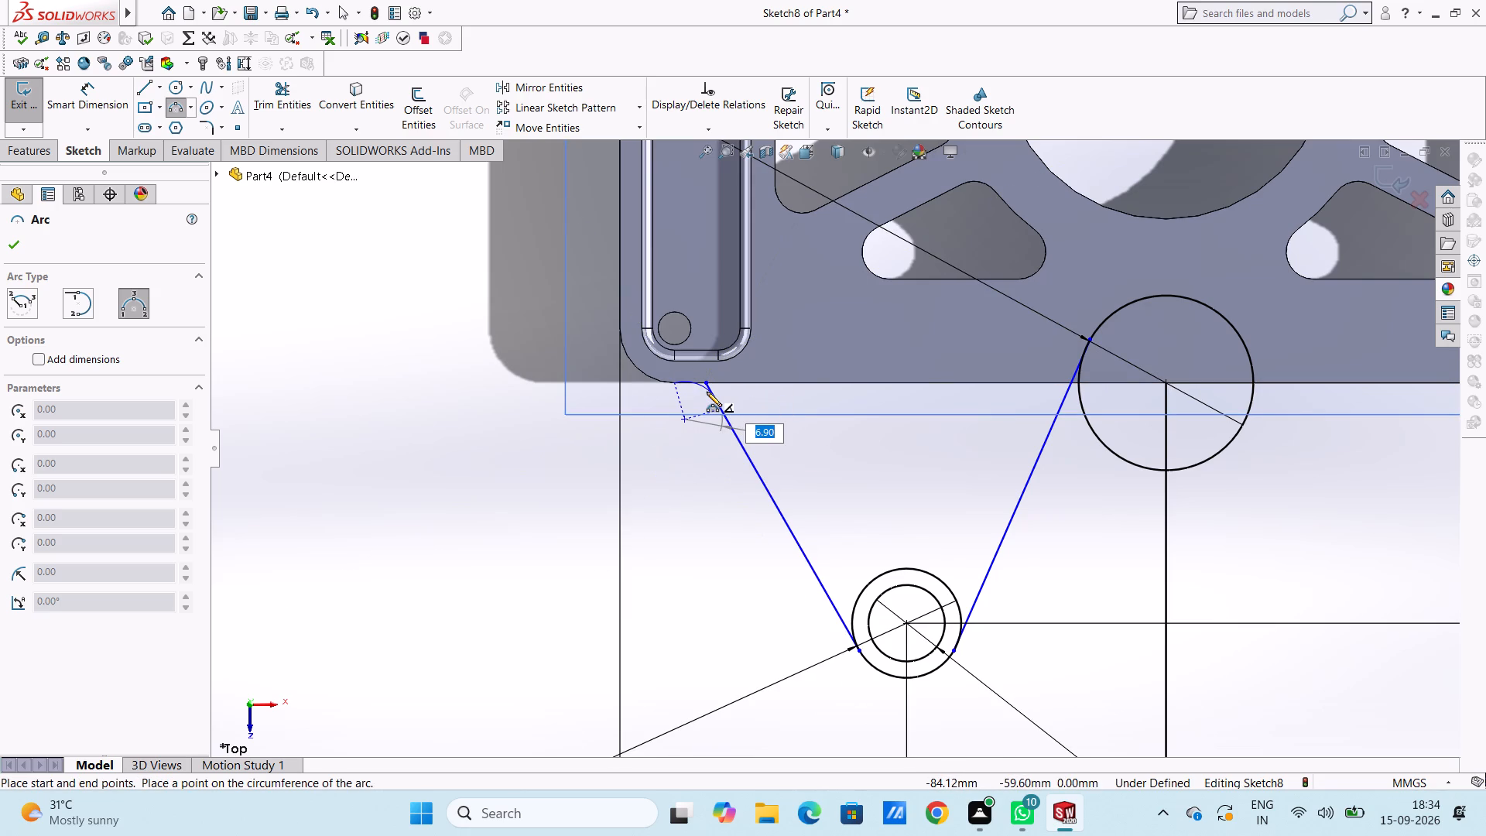
{"action": "key", "text": "5"}
{"action": "key", "text": "Return"}
{"action": "key", "text": "Escape"}
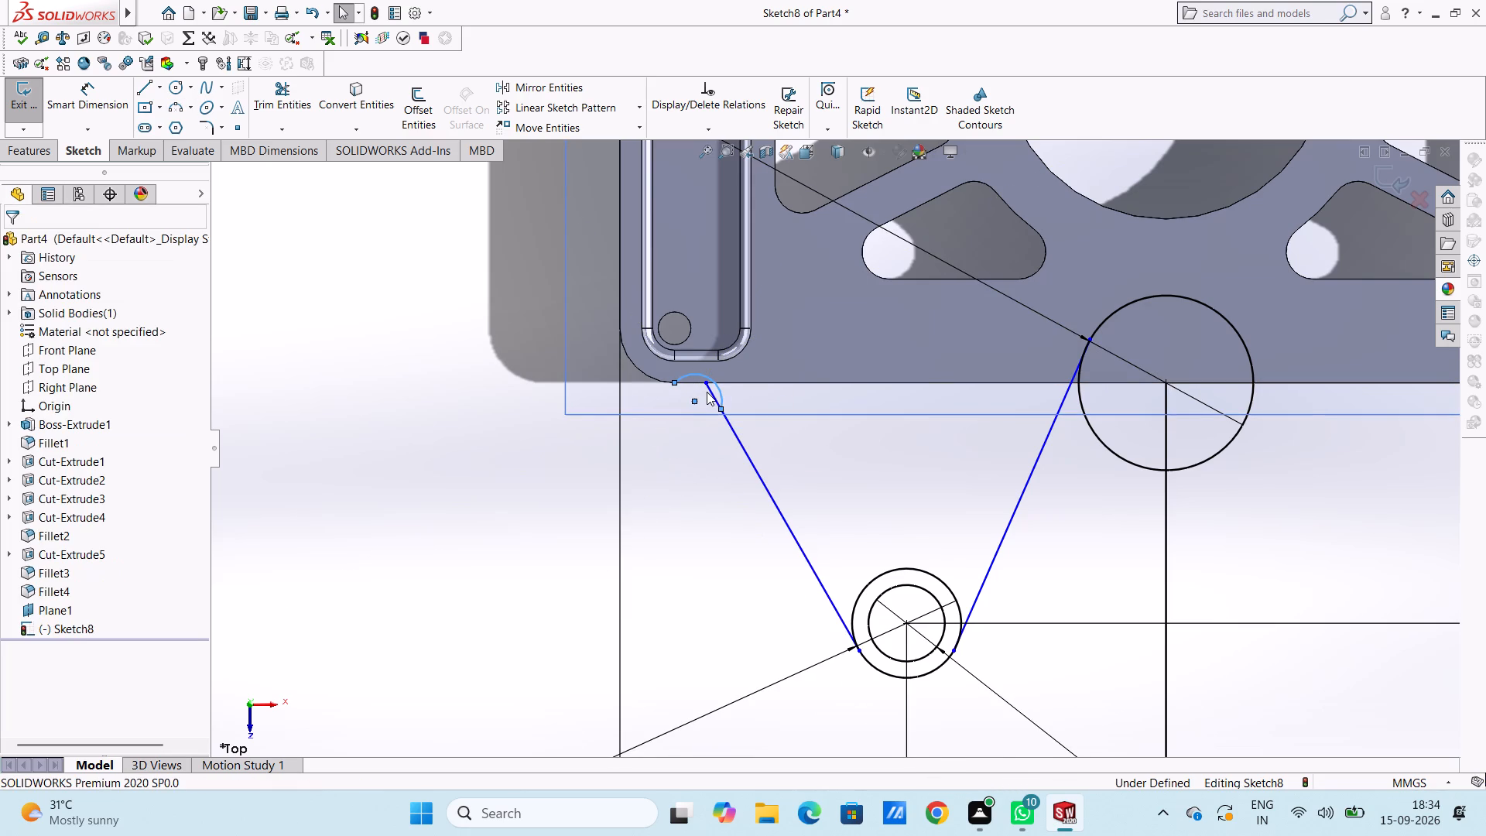
{"action": "key", "text": "Escape"}
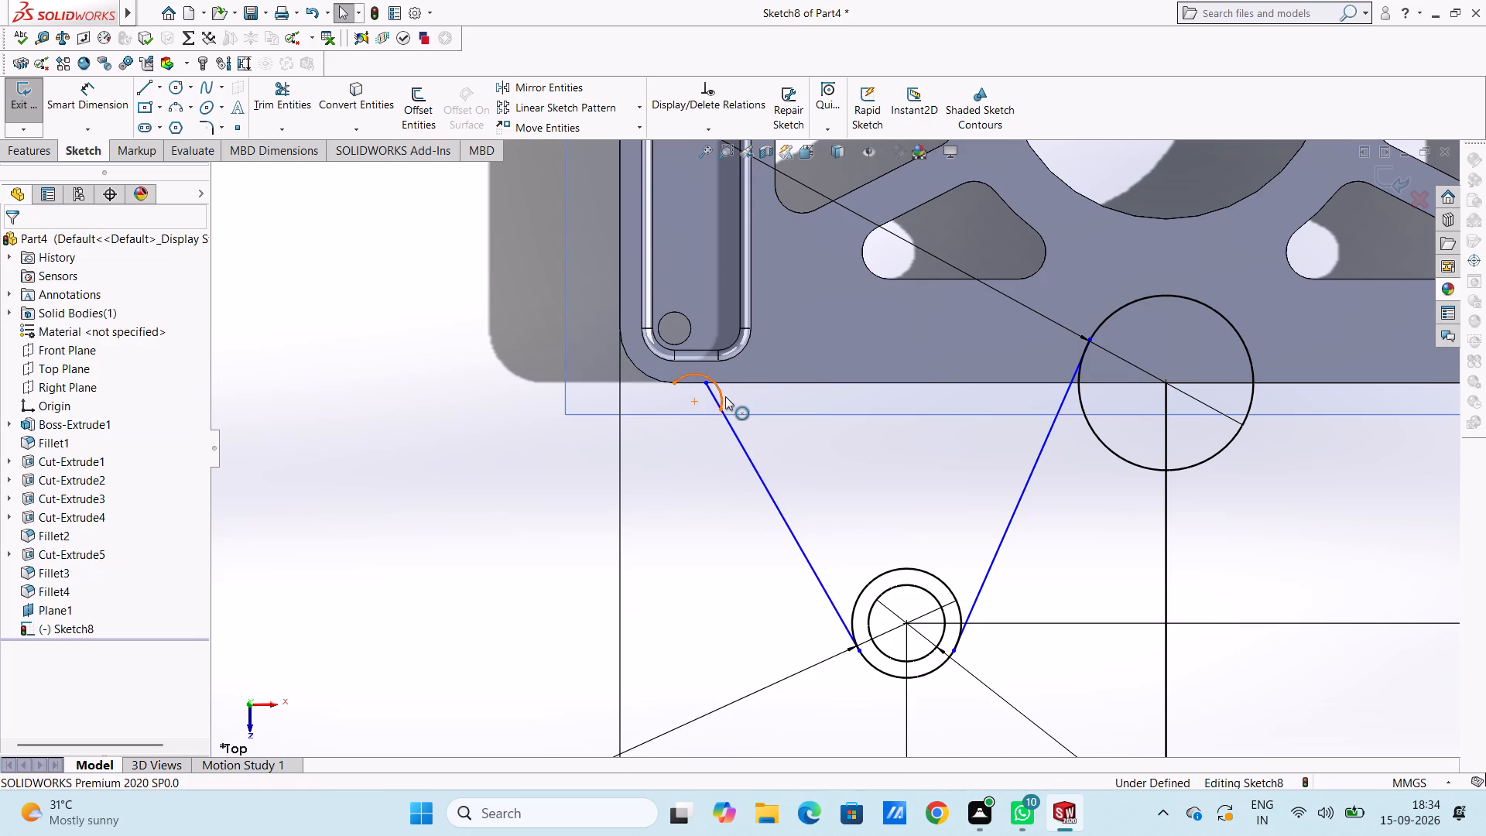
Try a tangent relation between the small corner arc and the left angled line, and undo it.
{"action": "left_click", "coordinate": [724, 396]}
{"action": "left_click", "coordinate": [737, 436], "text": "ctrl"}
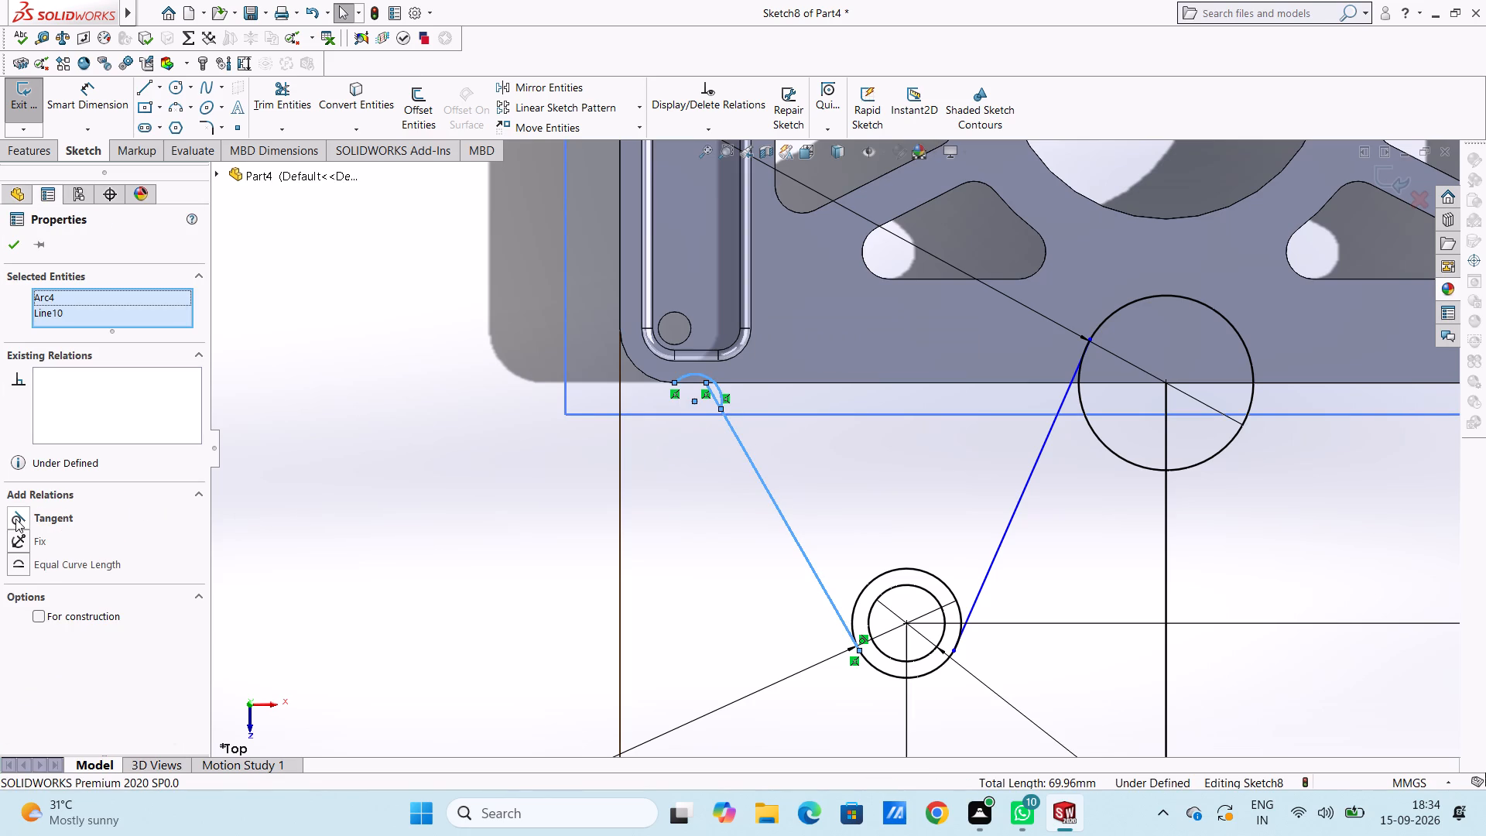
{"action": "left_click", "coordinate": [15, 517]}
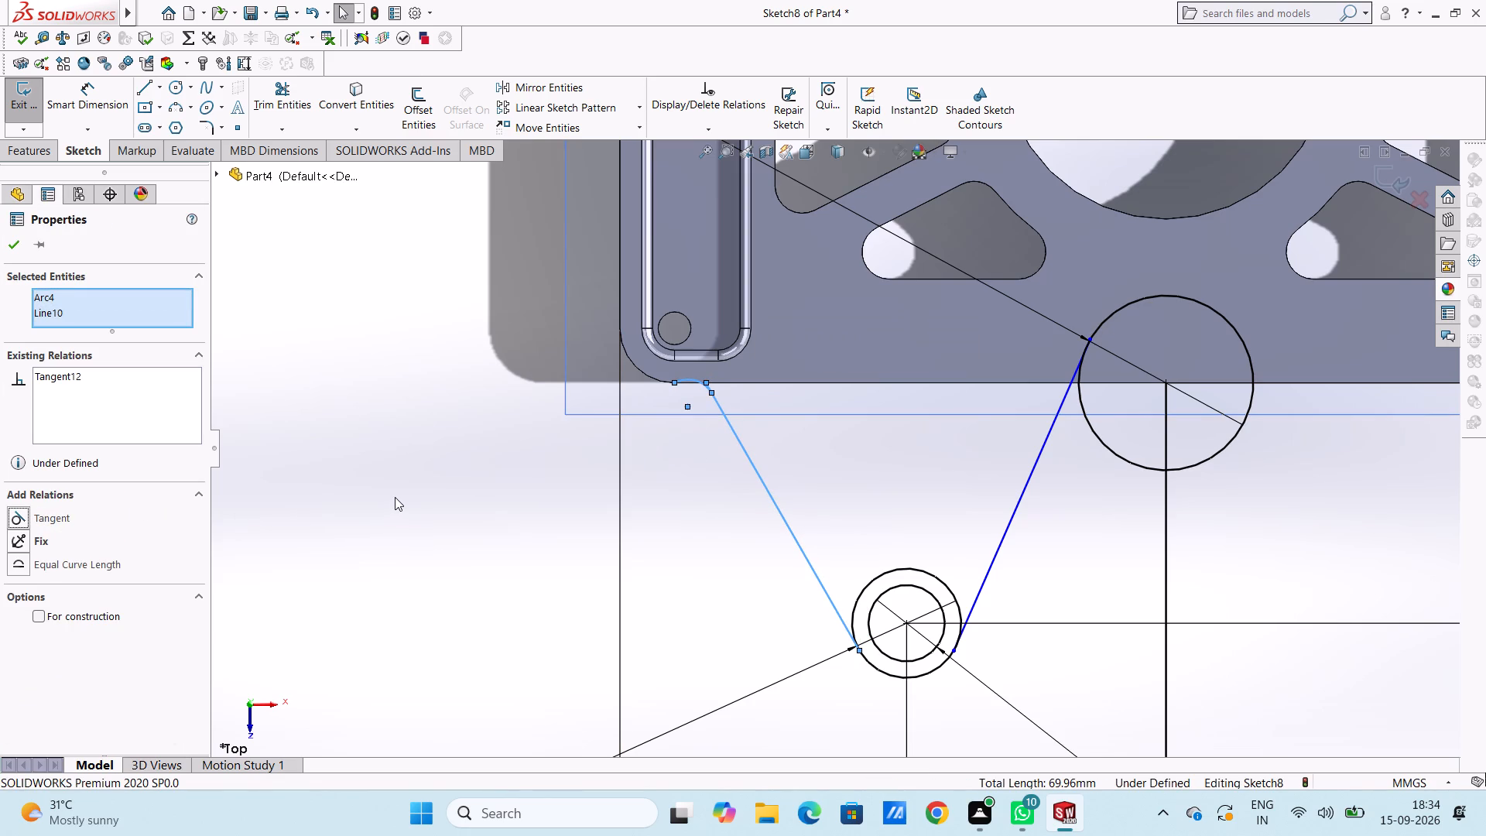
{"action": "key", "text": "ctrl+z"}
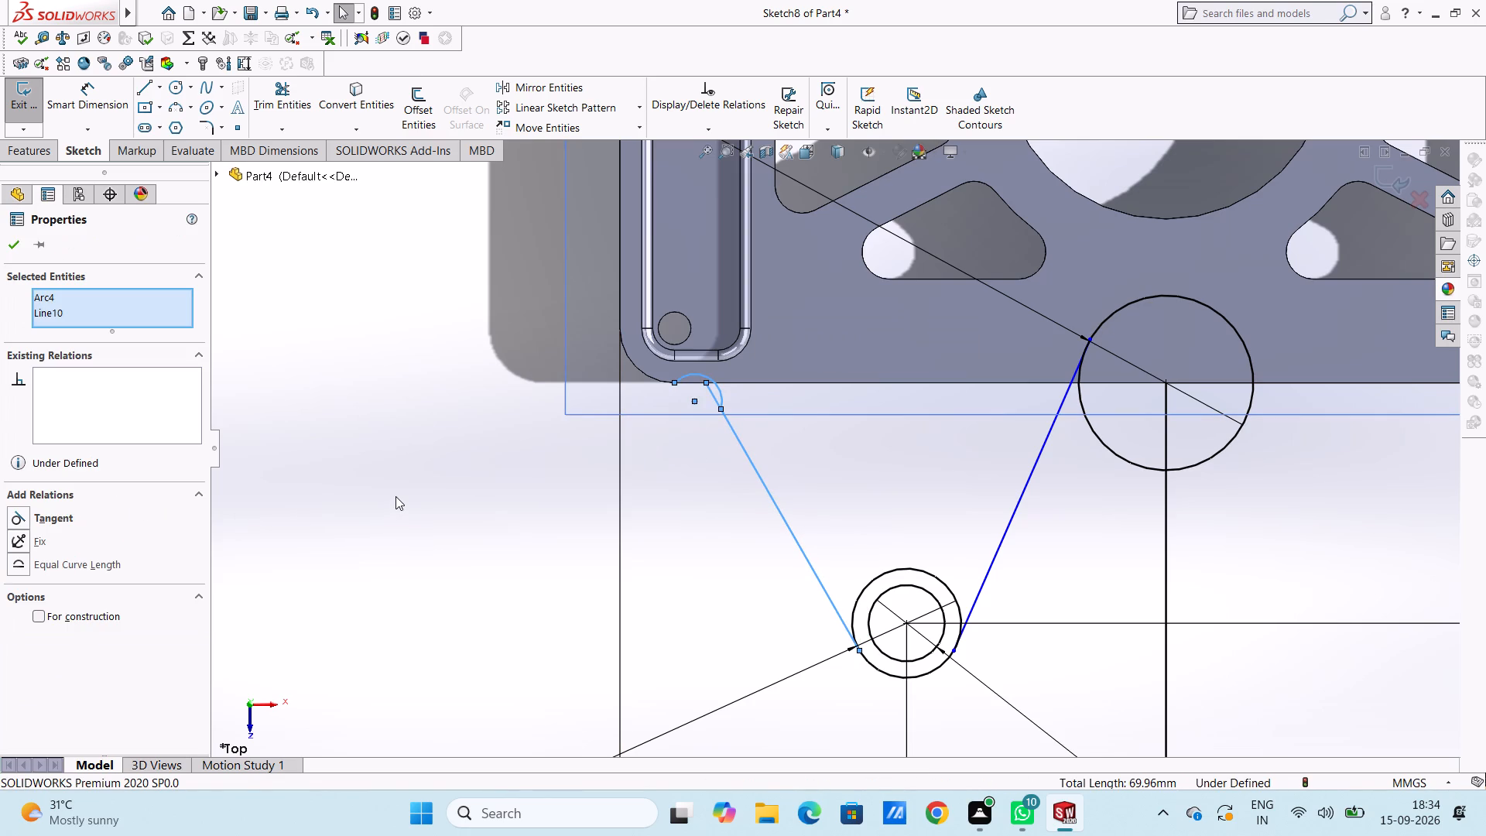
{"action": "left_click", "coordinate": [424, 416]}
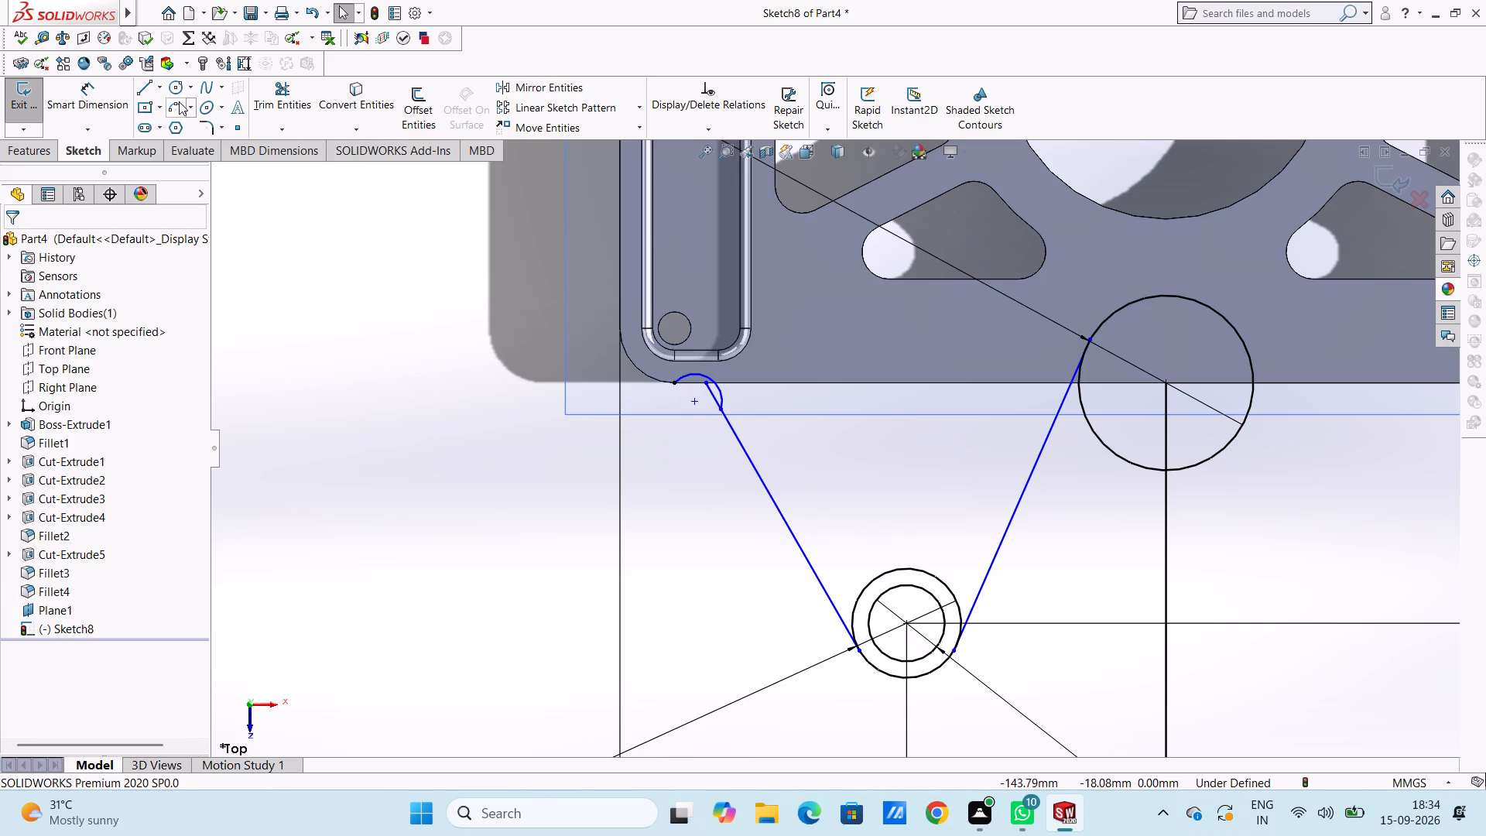
Dimension the radius of the small arc at the base's left front corner as 5 mm.
{"action": "left_click", "coordinate": [70, 91]}
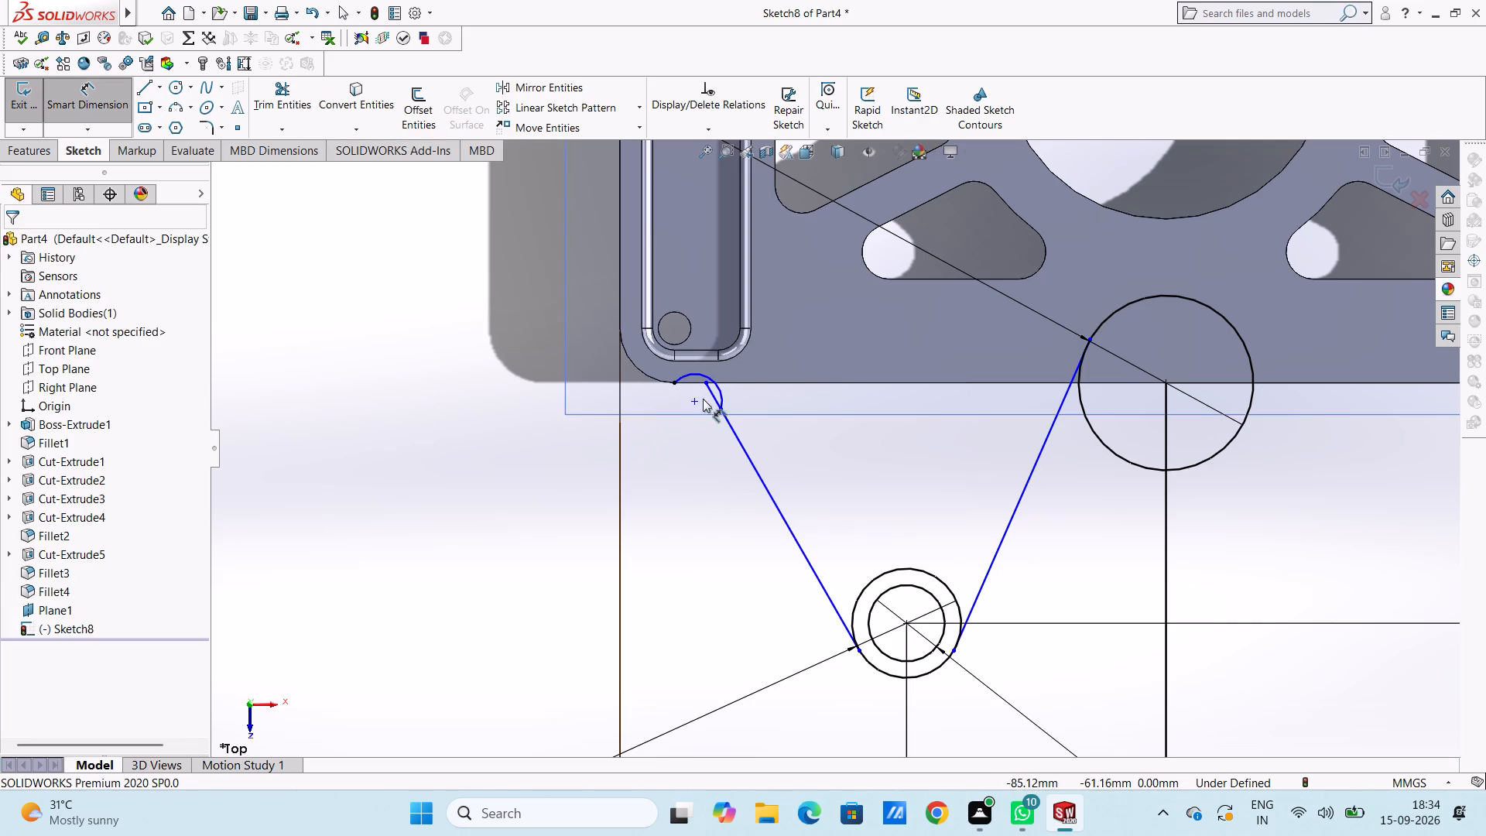
{"action": "left_click", "coordinate": [719, 392]}
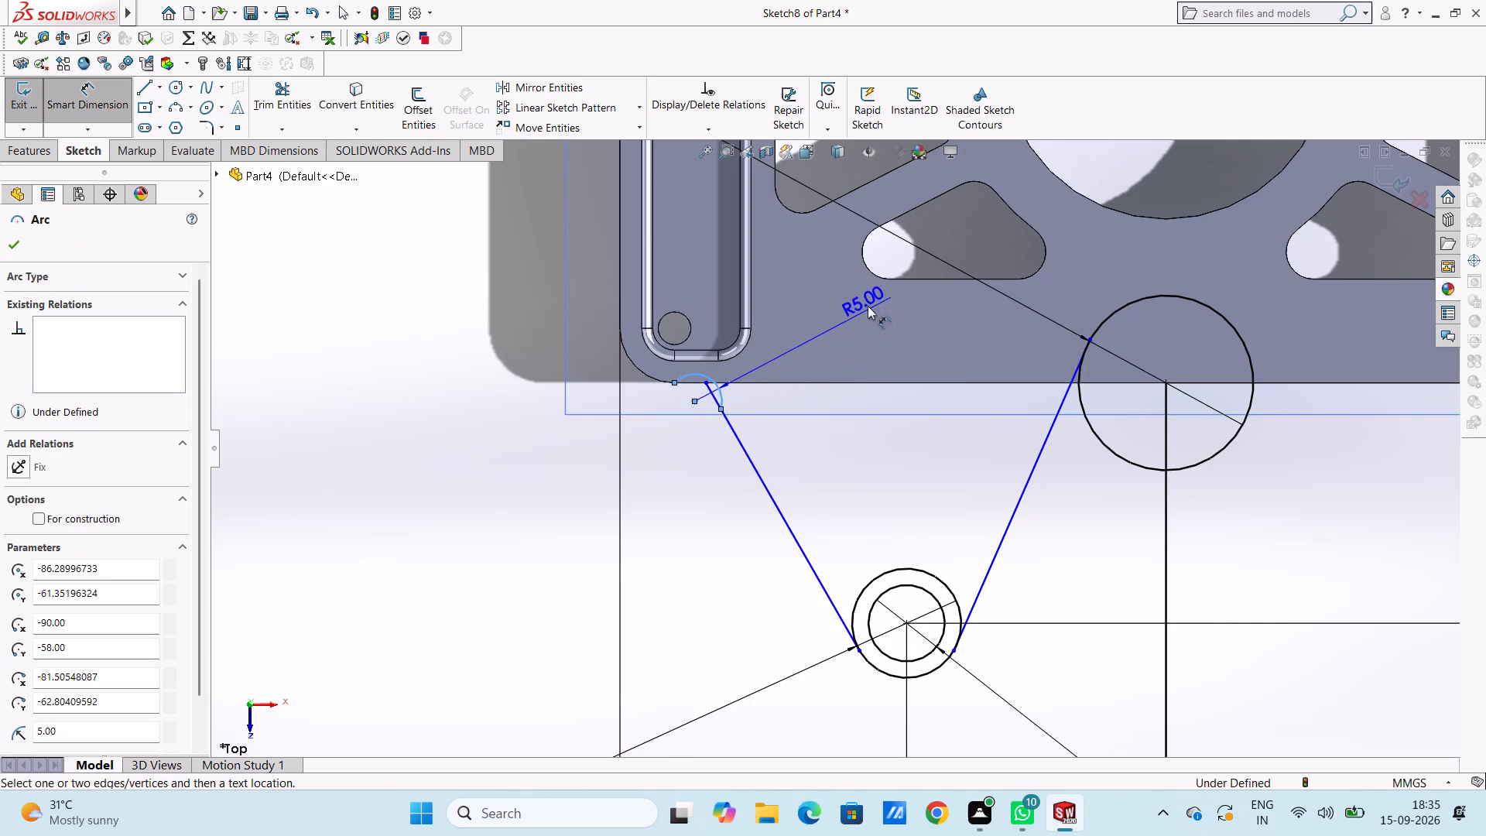
{"action": "left_click", "coordinate": [936, 228]}
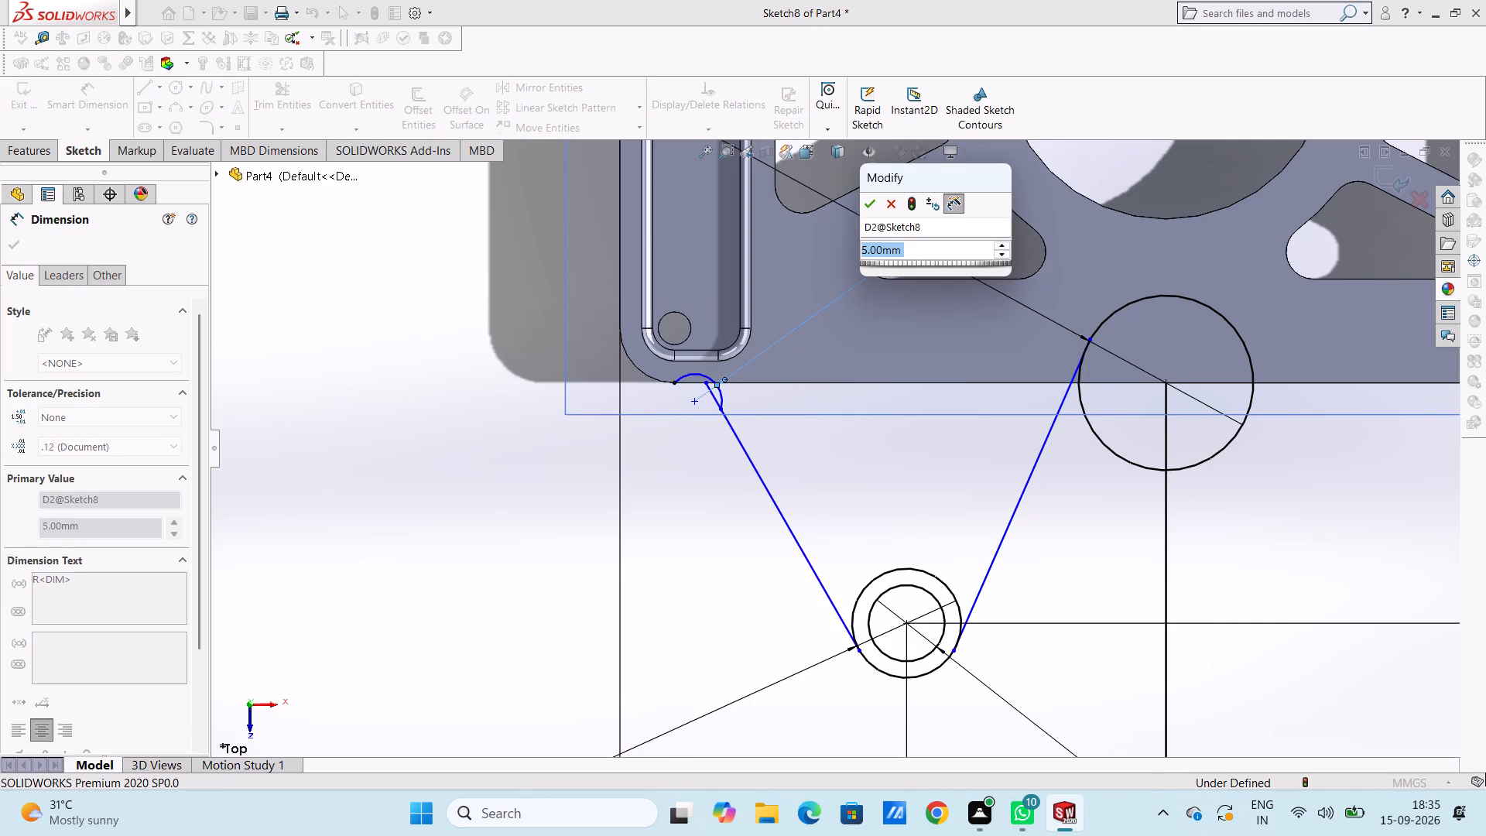
{"action": "key", "text": "Return"}
{"action": "left_click", "coordinate": [623, 476]}
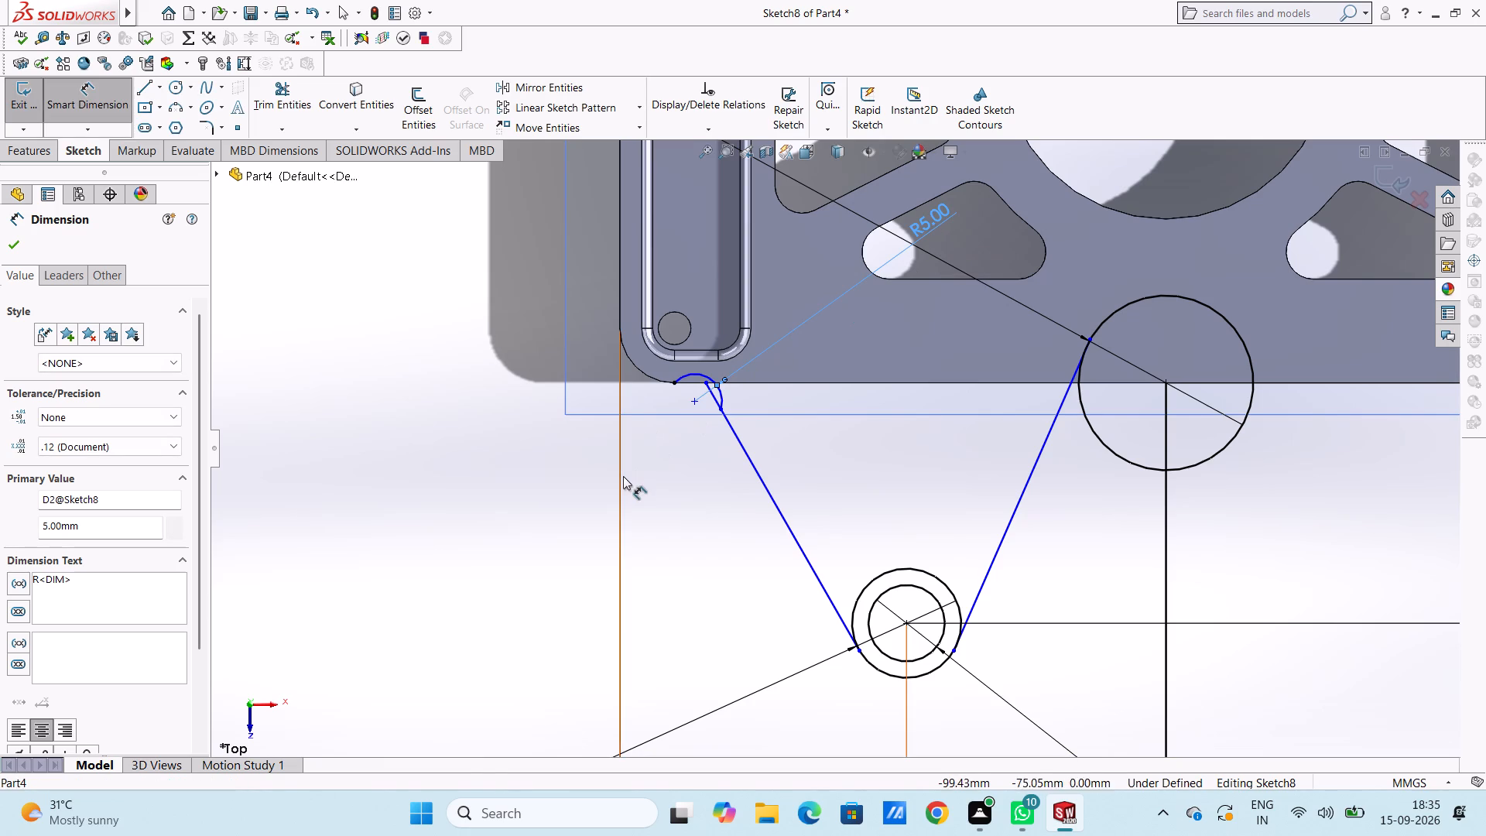
{"action": "key", "text": "Escape"}
{"action": "key", "text": "Escape"}
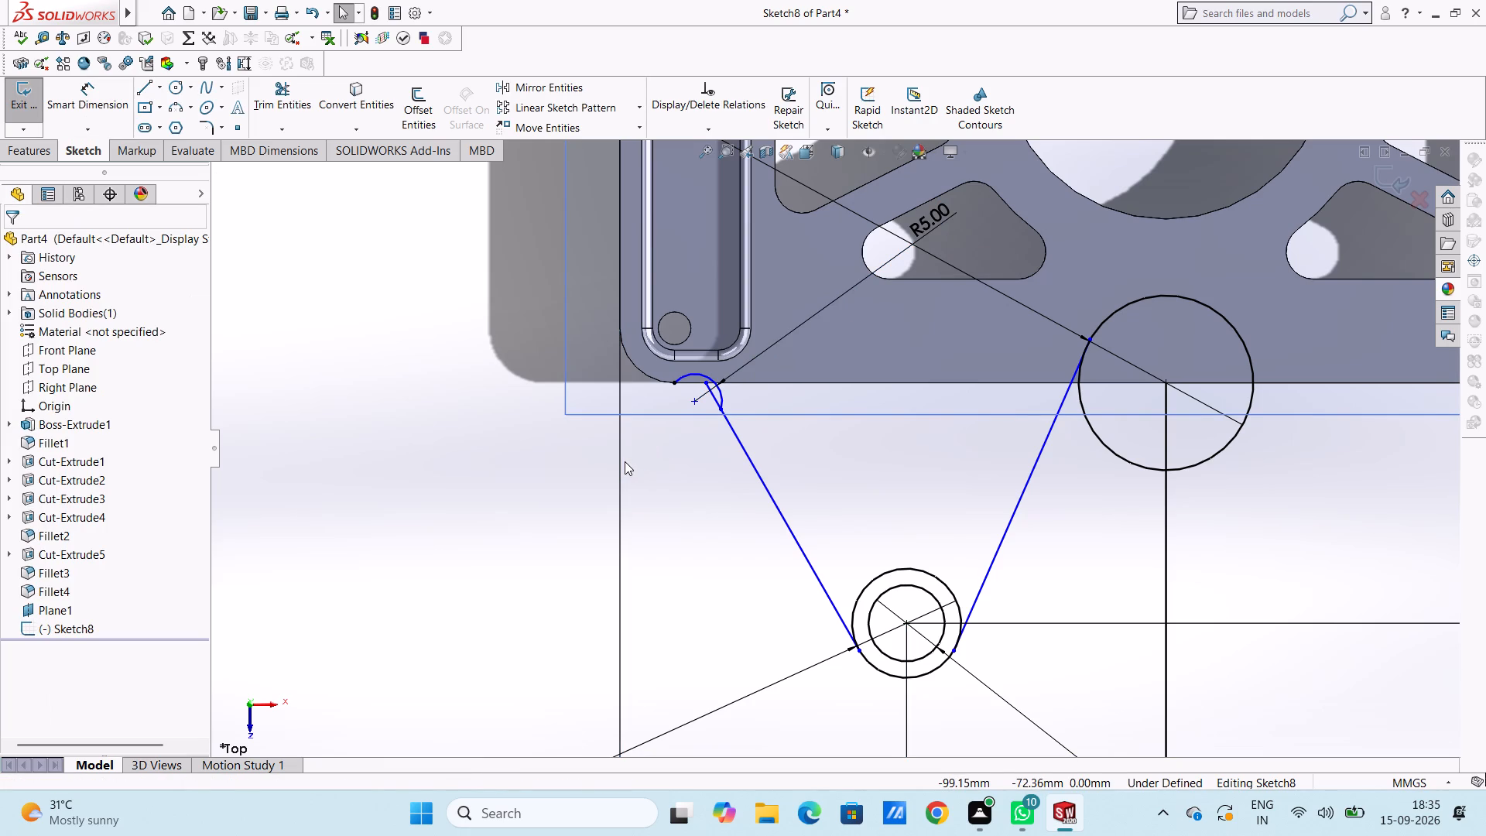
Make the 5 mm corner arc tangent to the left angled line.
{"action": "left_click", "coordinate": [724, 389]}
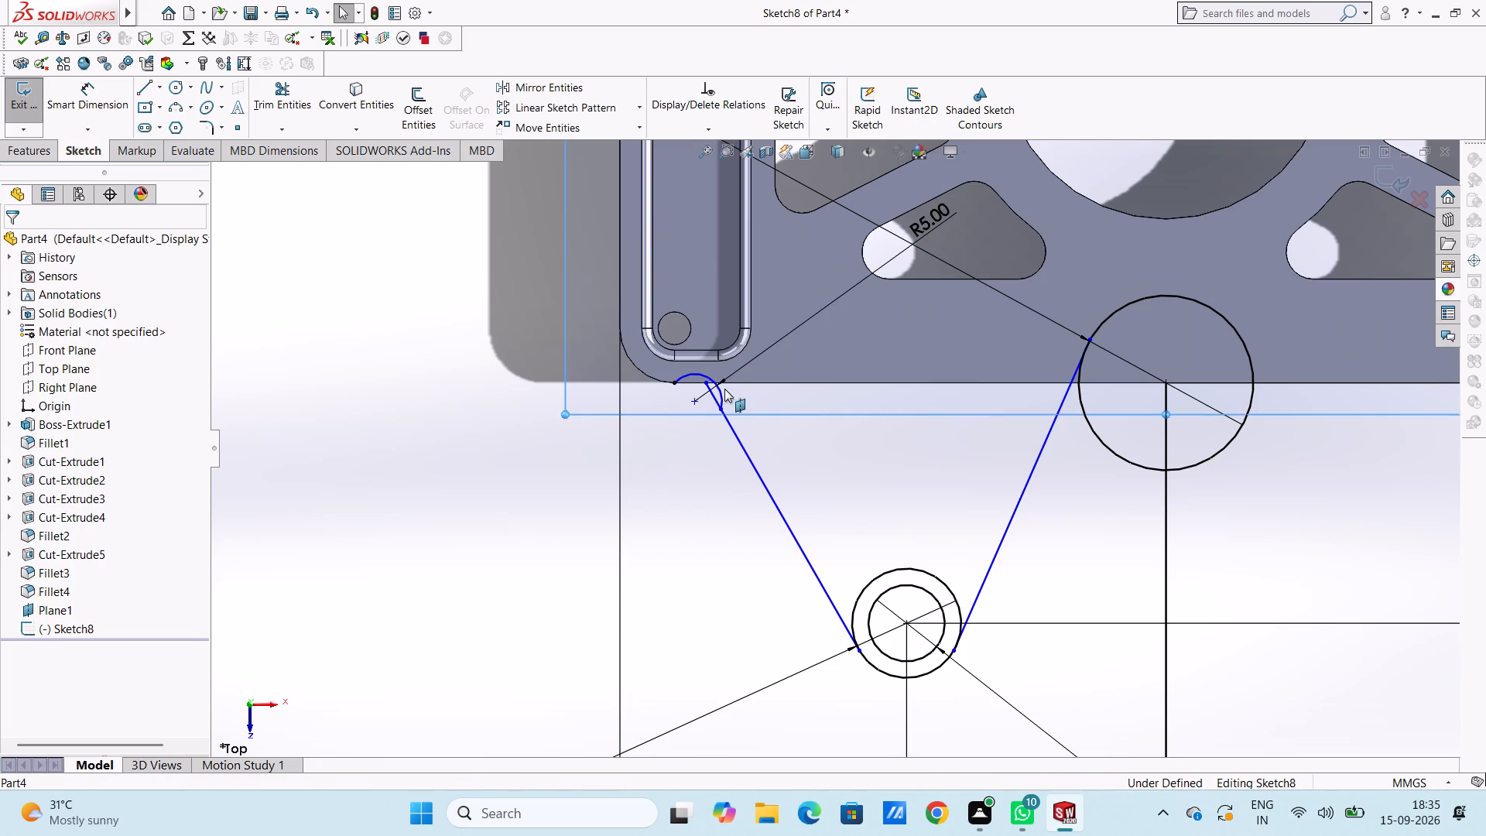
{"action": "left_click", "coordinate": [725, 398]}
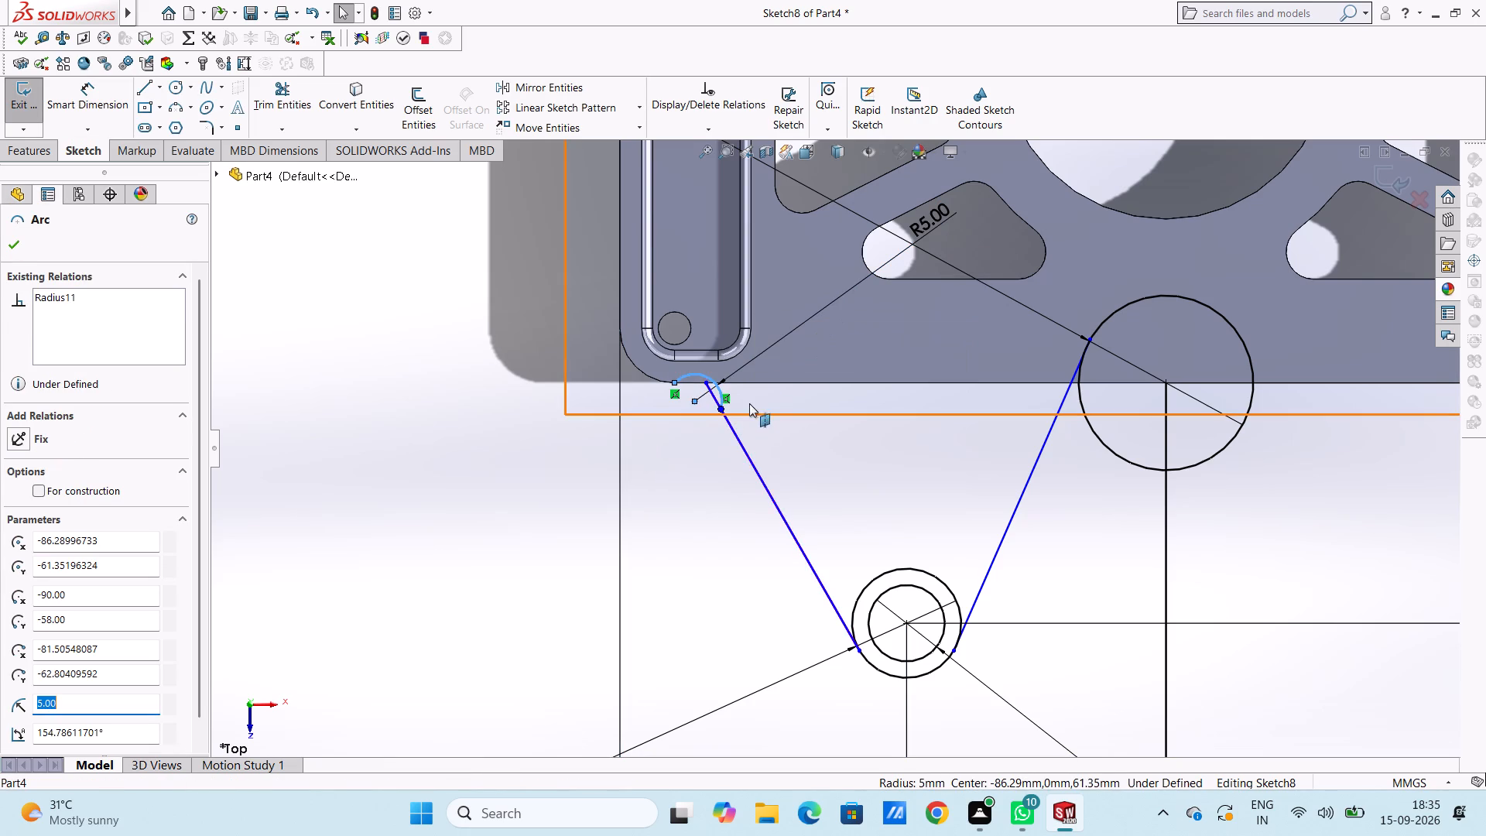
{"action": "left_click", "coordinate": [737, 435], "text": "ctrl"}
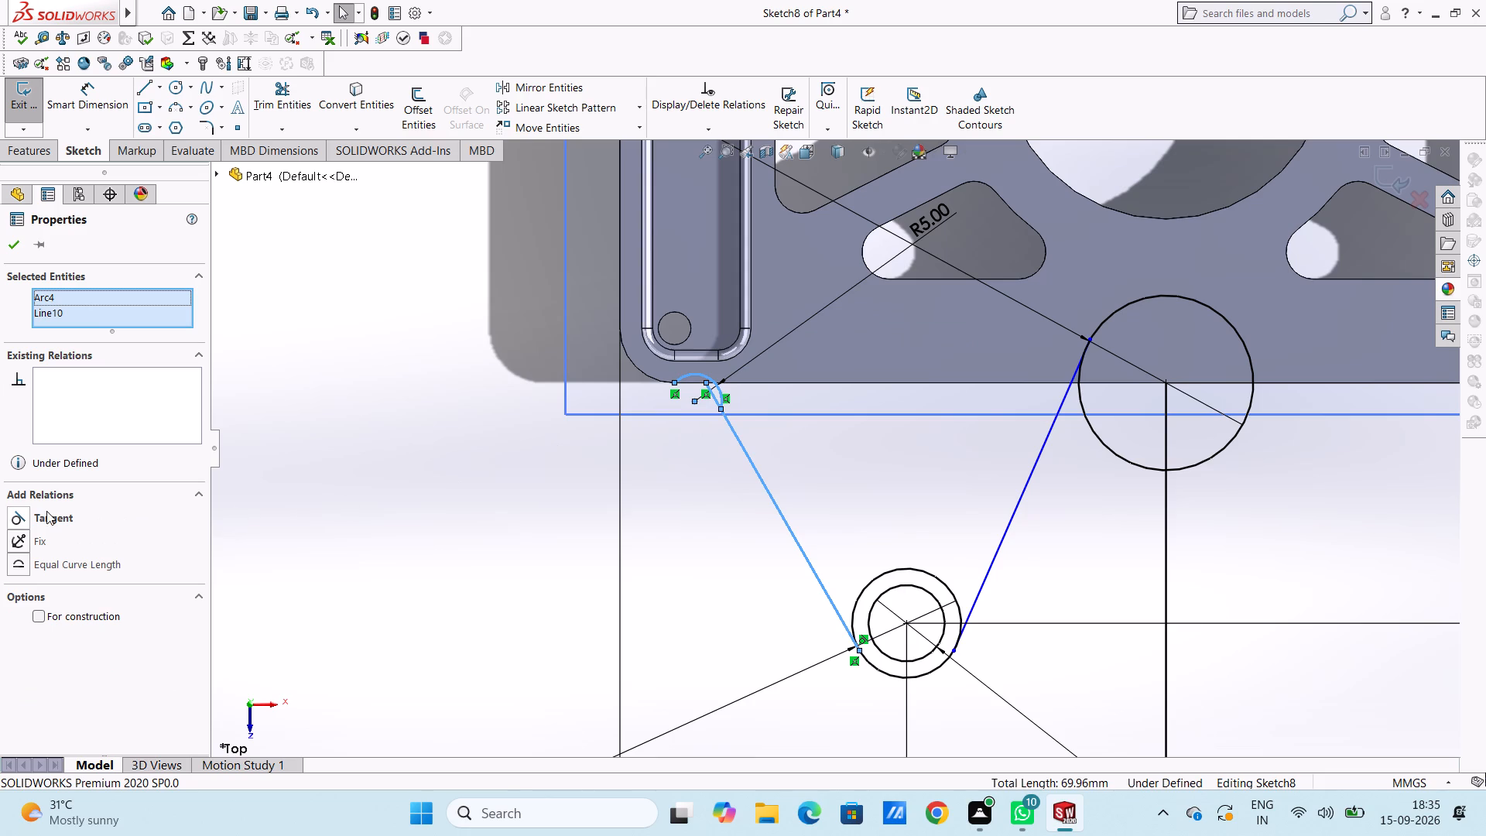
{"action": "left_click", "coordinate": [18, 516]}
{"action": "left_click", "coordinate": [416, 471]}
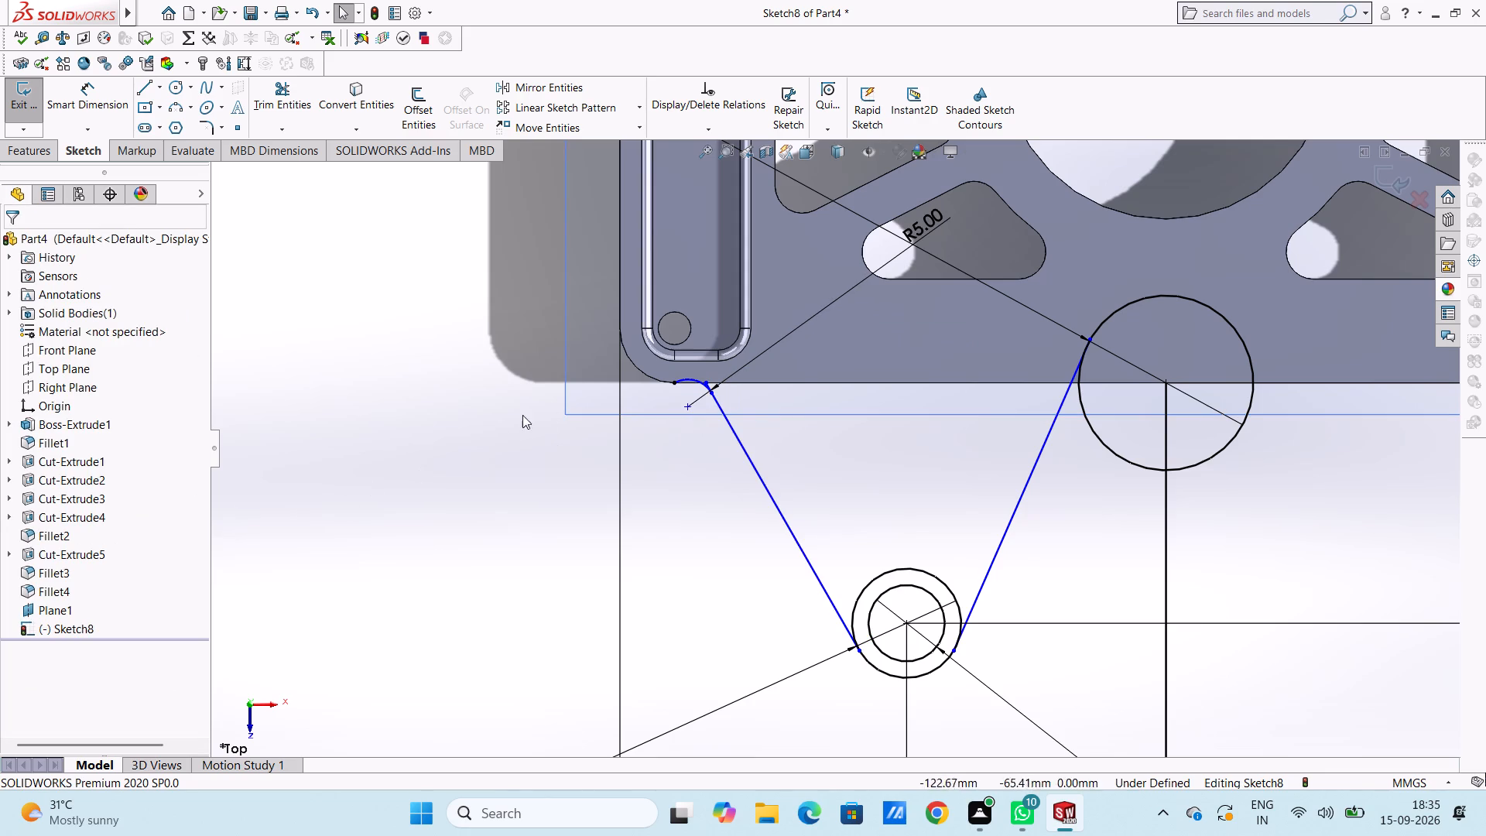
Make the 5 mm corner arc tangent to the base's front edge.
{"action": "scroll", "coordinate": [704, 379], "scroll_direction": "down", "scroll_amount": 6}
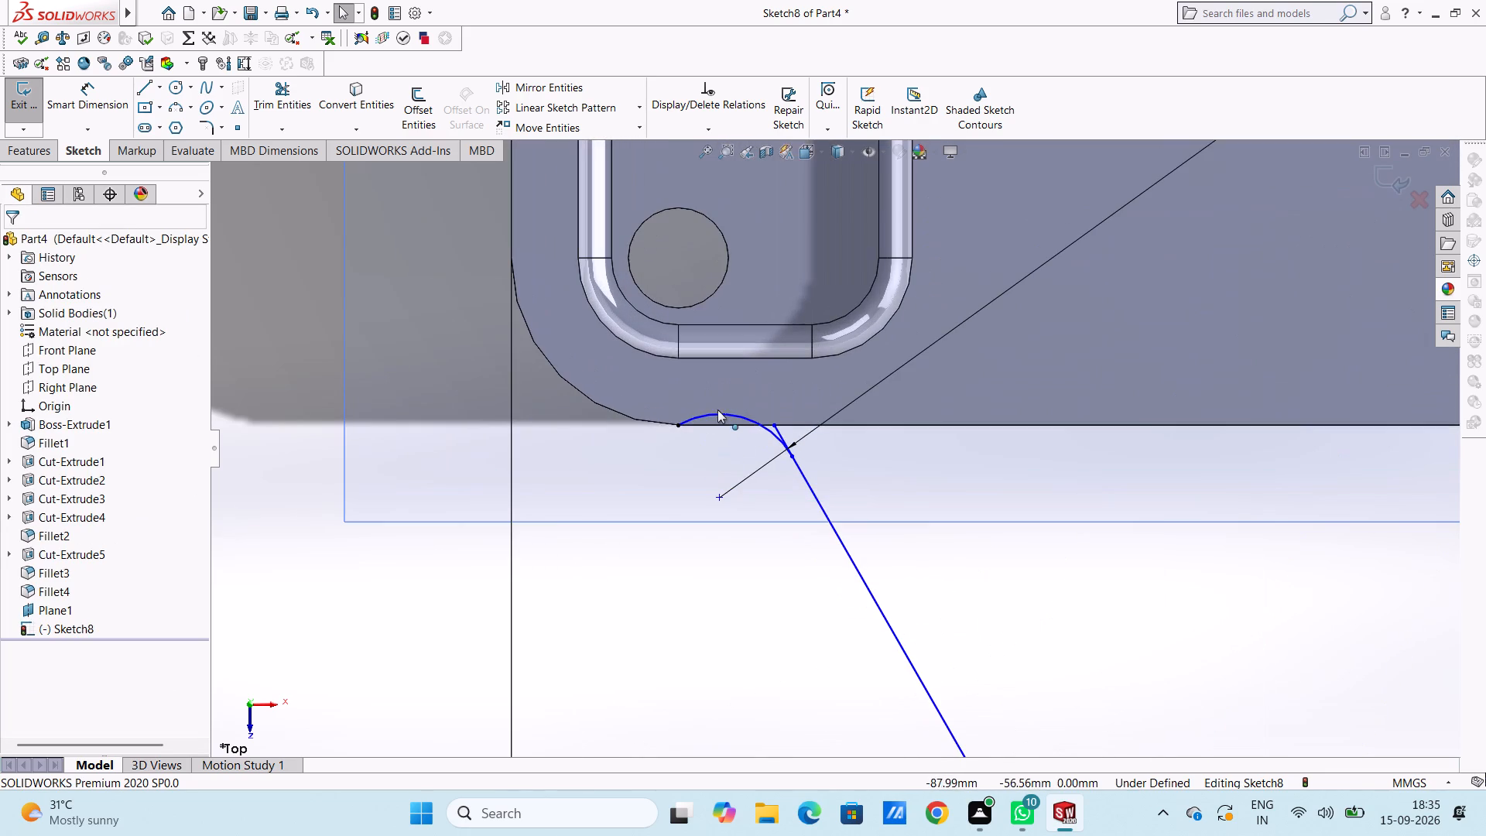
{"action": "left_click", "coordinate": [717, 411]}
{"action": "left_click", "coordinate": [719, 428], "text": "ctrl"}
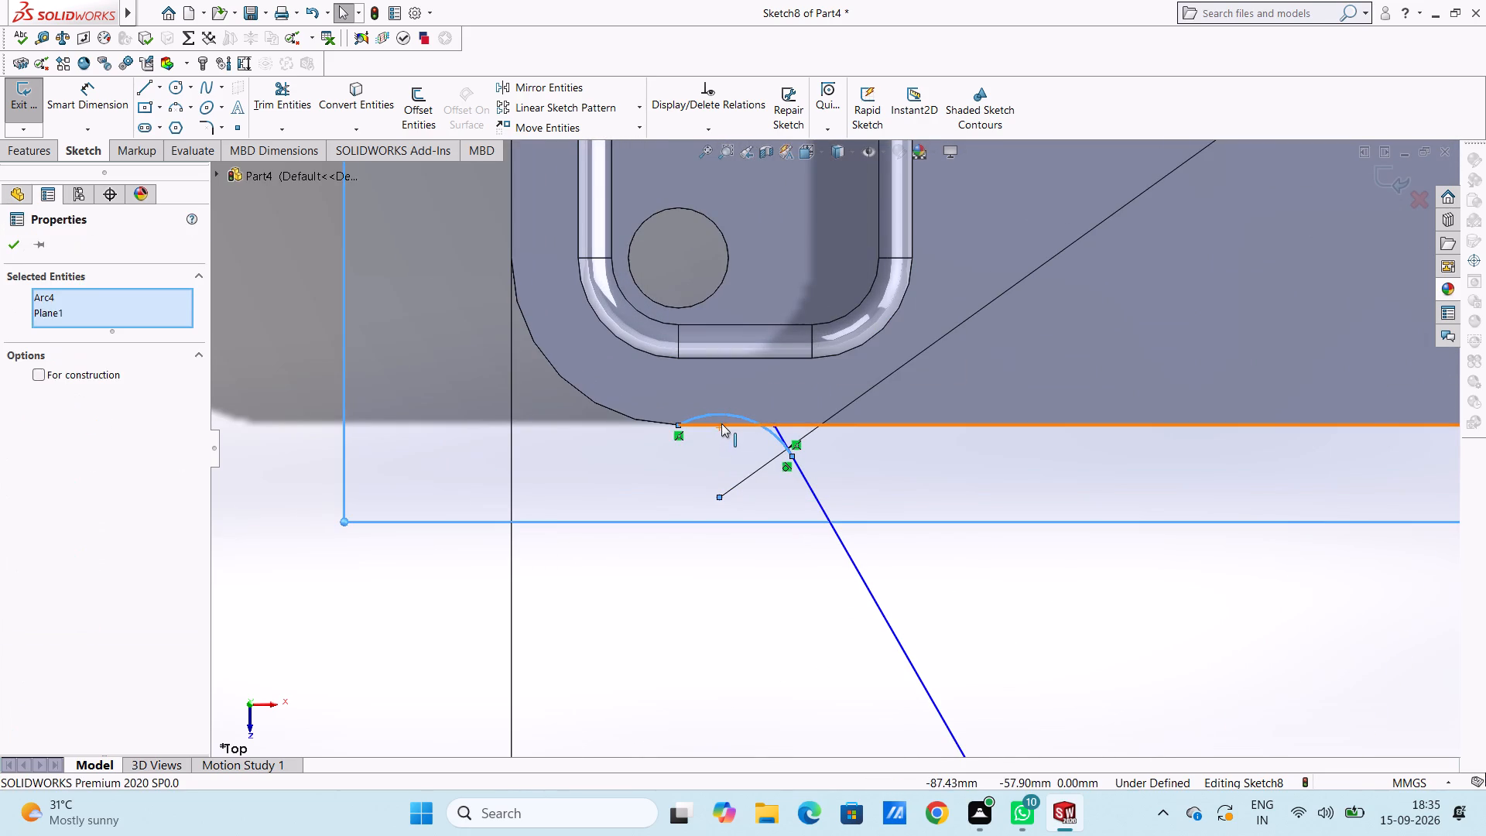
{"action": "left_click", "coordinate": [721, 423], "text": "ctrl"}
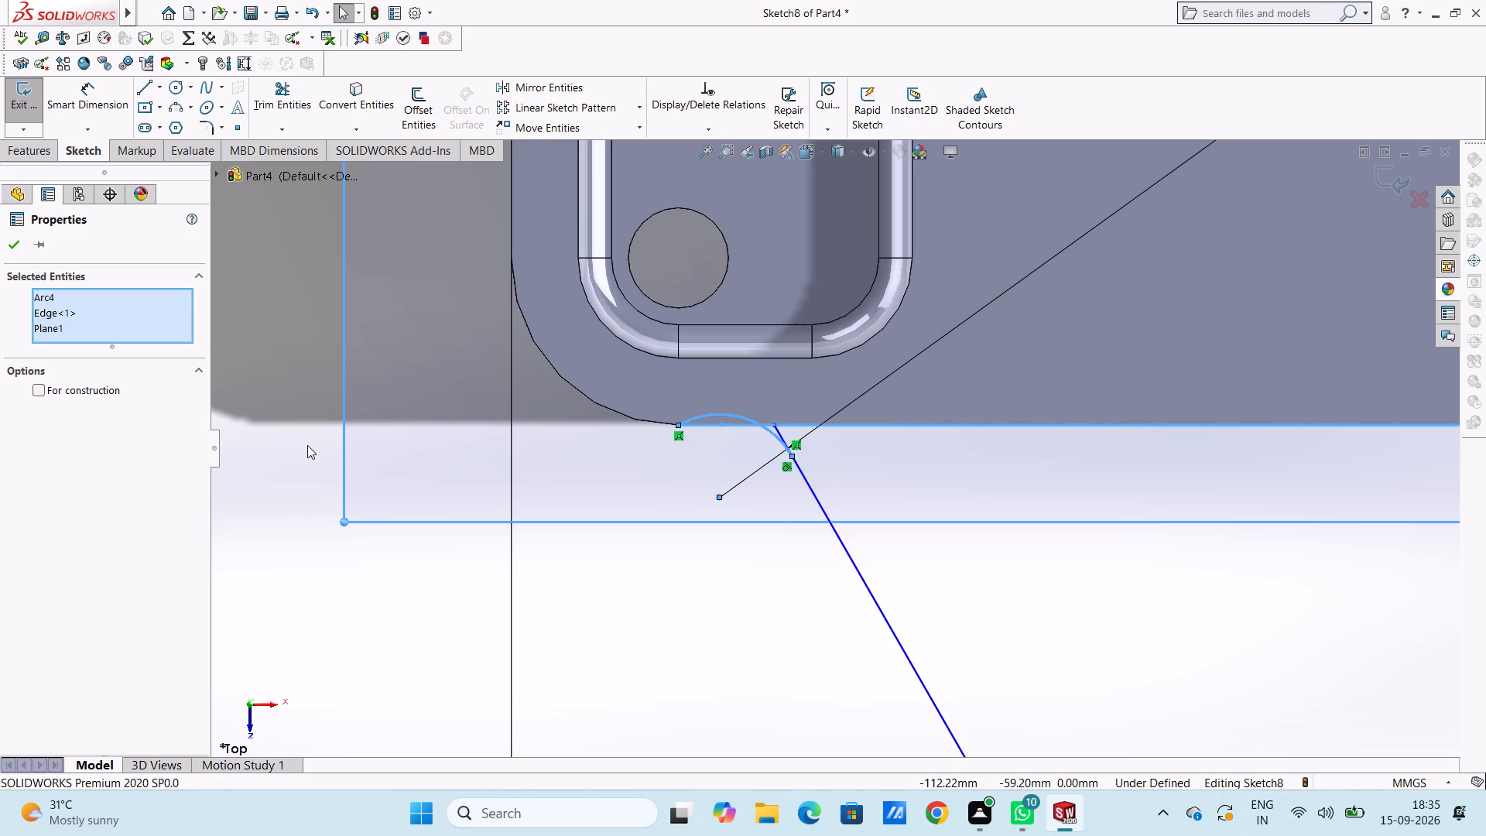
{"action": "key", "text": "Escape"}
{"action": "left_click", "coordinate": [711, 415]}
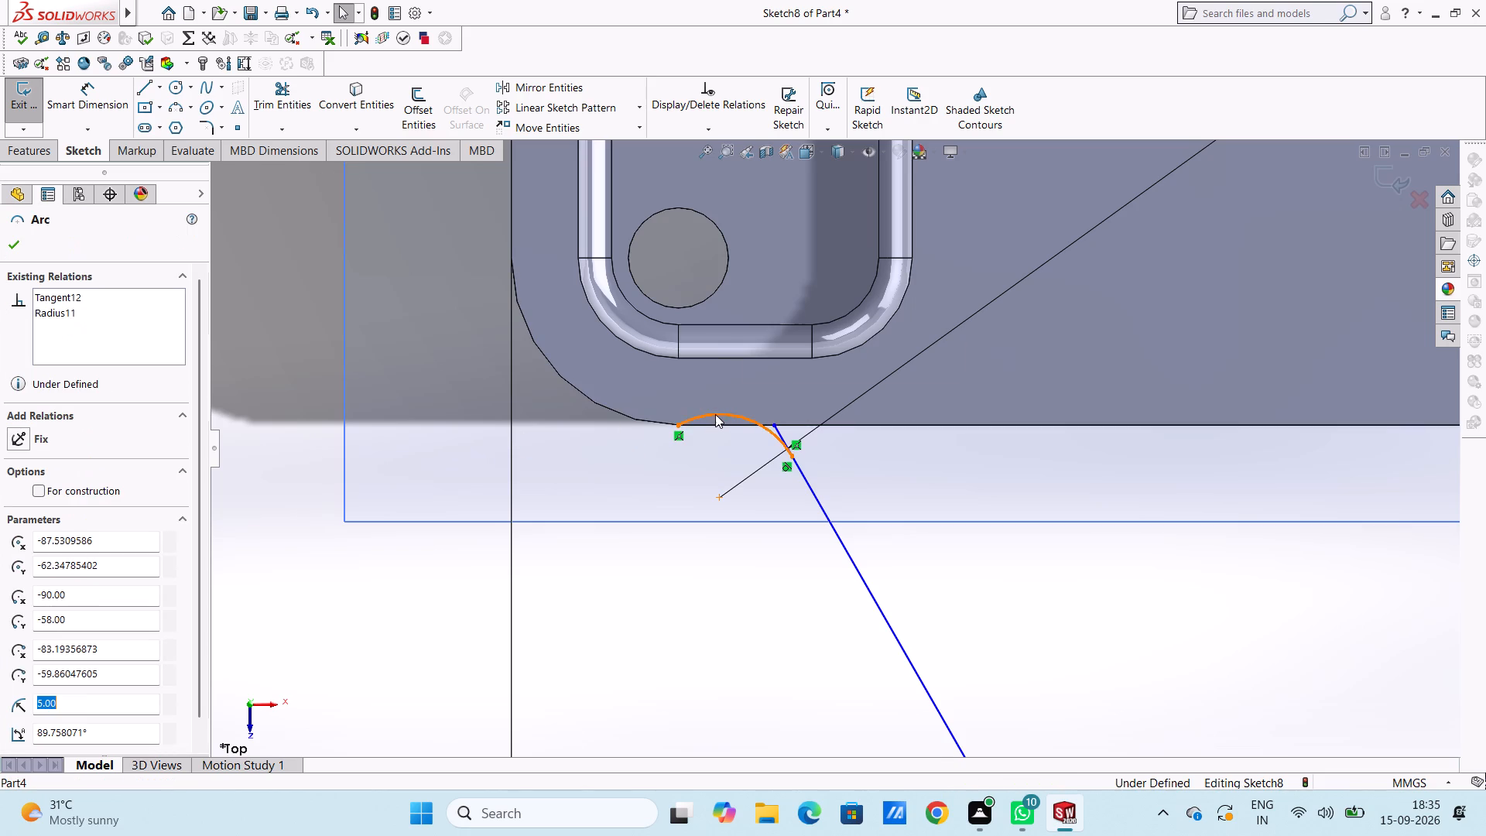
{"action": "left_click", "coordinate": [737, 423], "text": "ctrl"}
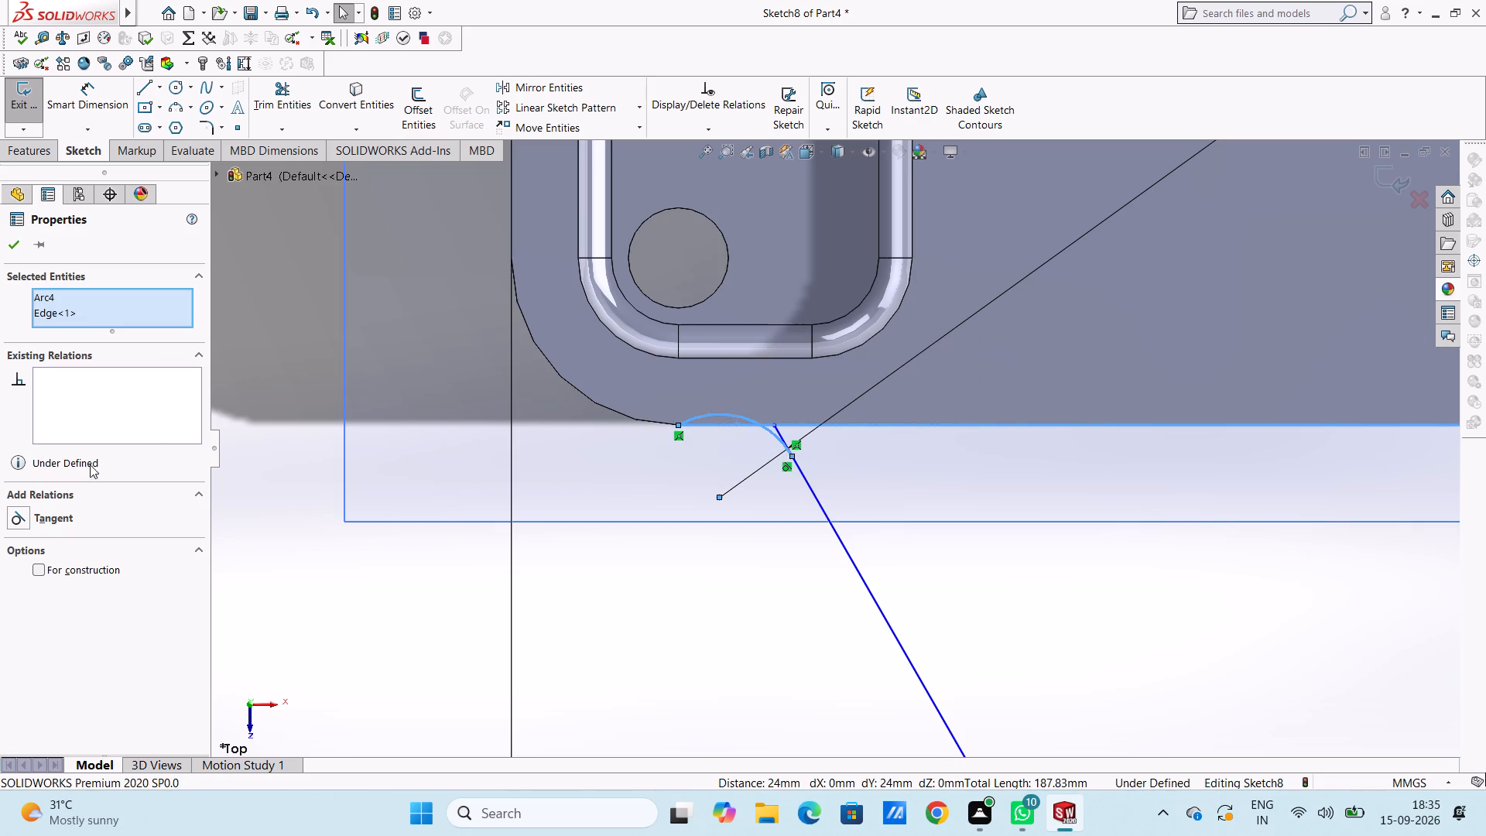
{"action": "left_click", "coordinate": [19, 516]}
{"action": "left_click", "coordinate": [275, 437]}
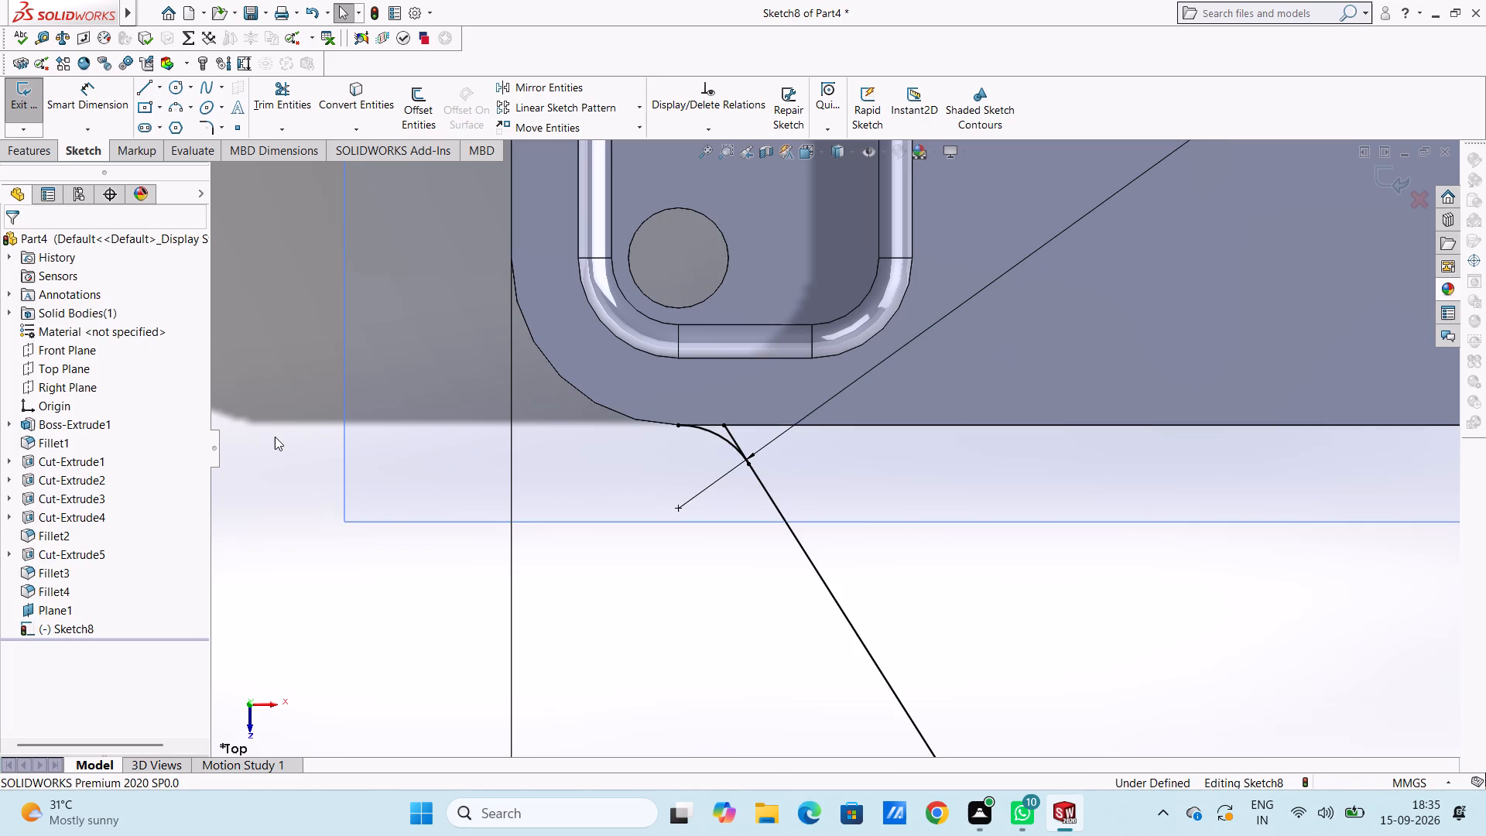
Trim the short end of the left angled line that extends past the 5 mm arc to the base's front edge.
{"action": "left_click", "coordinate": [302, 106]}
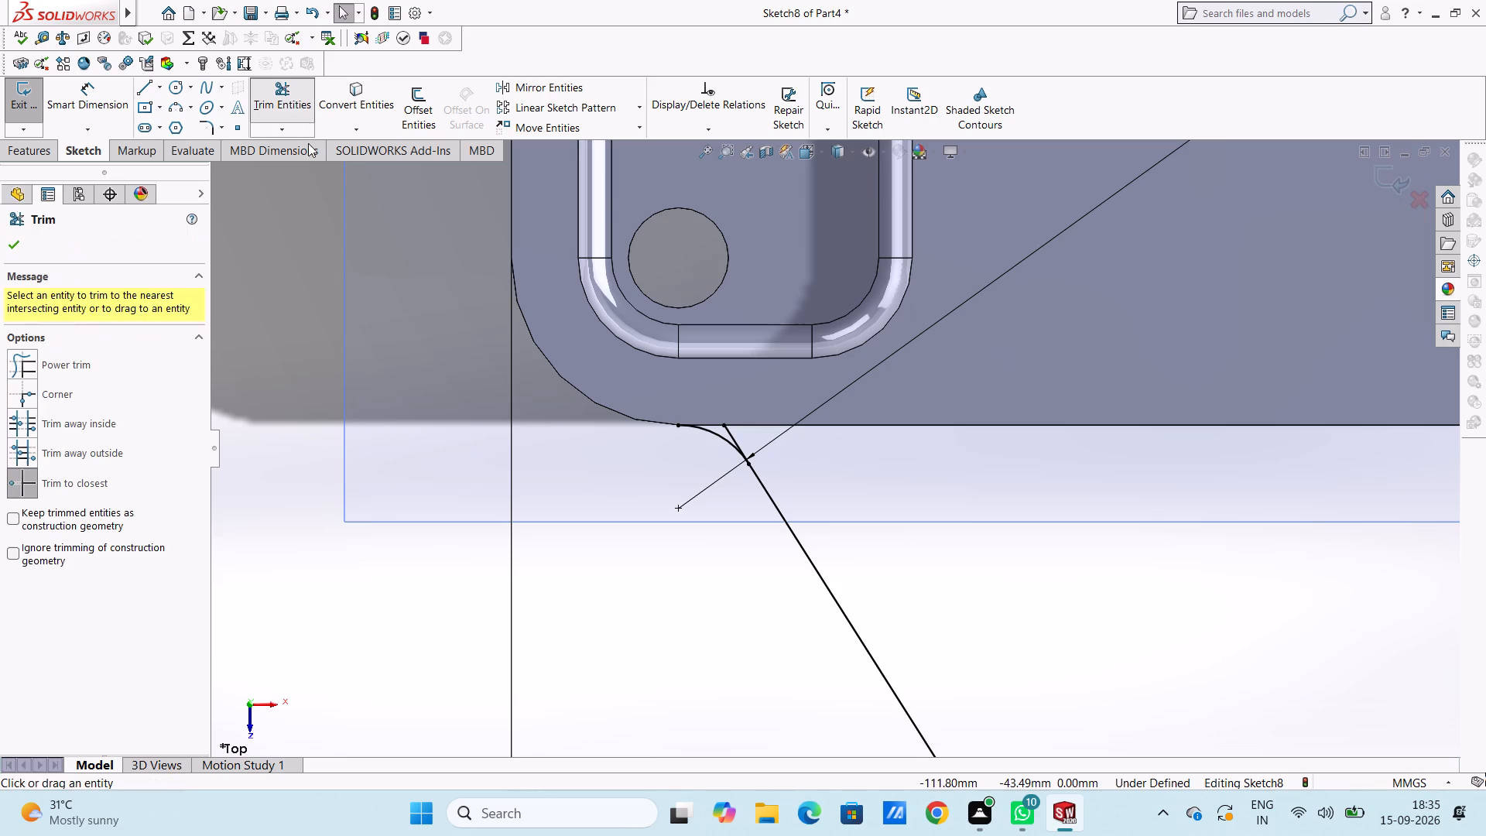
{"action": "left_click", "coordinate": [728, 432]}
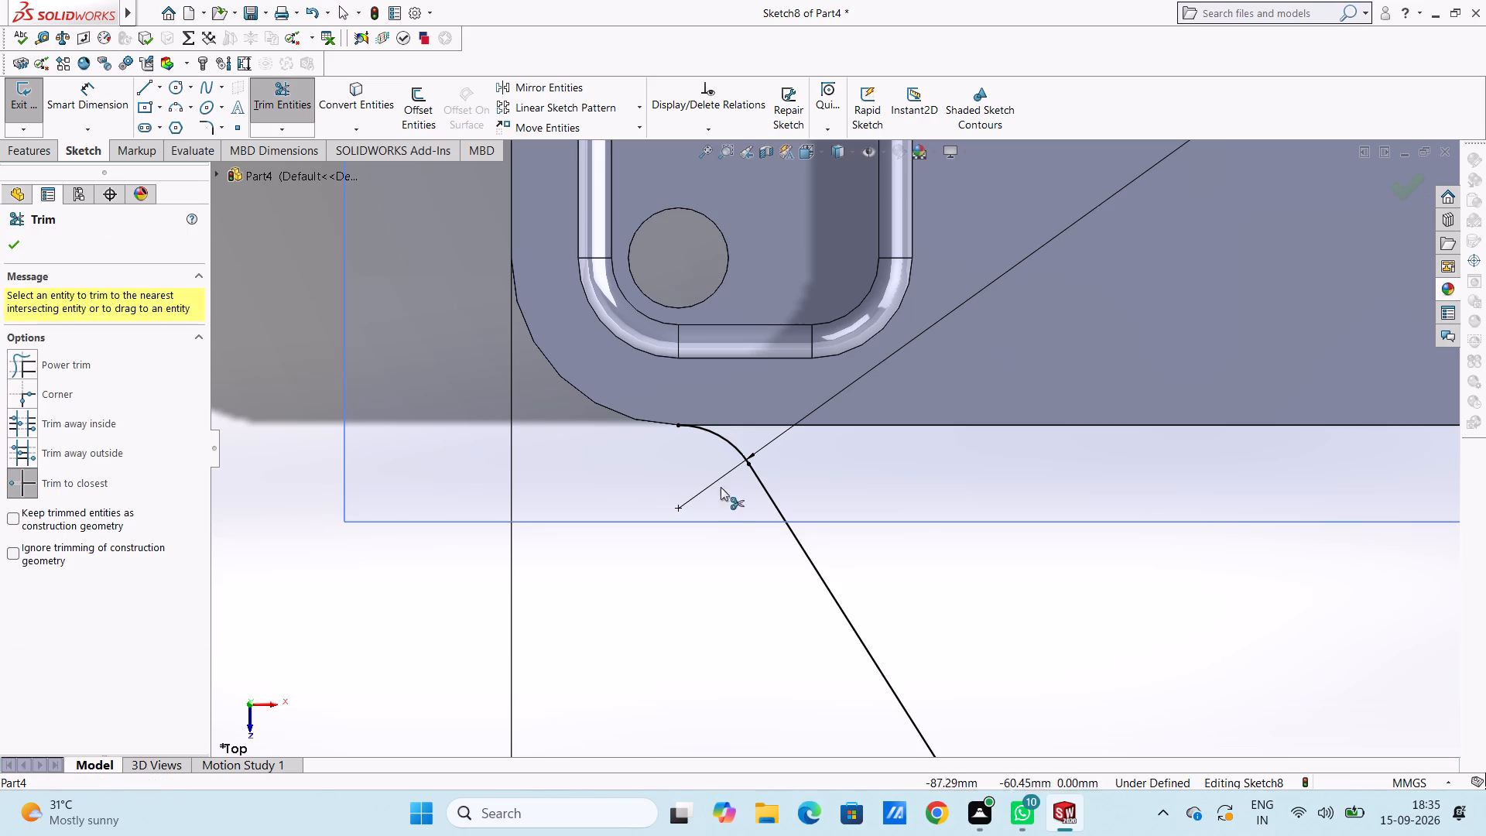
{"action": "key", "text": "Escape"}
{"action": "key", "text": "Escape"}
Make the right angled line tangent to the 32 mm circle on the base's front edge.
{"action": "scroll", "coordinate": [710, 561], "scroll_direction": "down", "scroll_amount": 3}
{"action": "scroll", "coordinate": [710, 561], "scroll_direction": "up", "scroll_amount": 5}
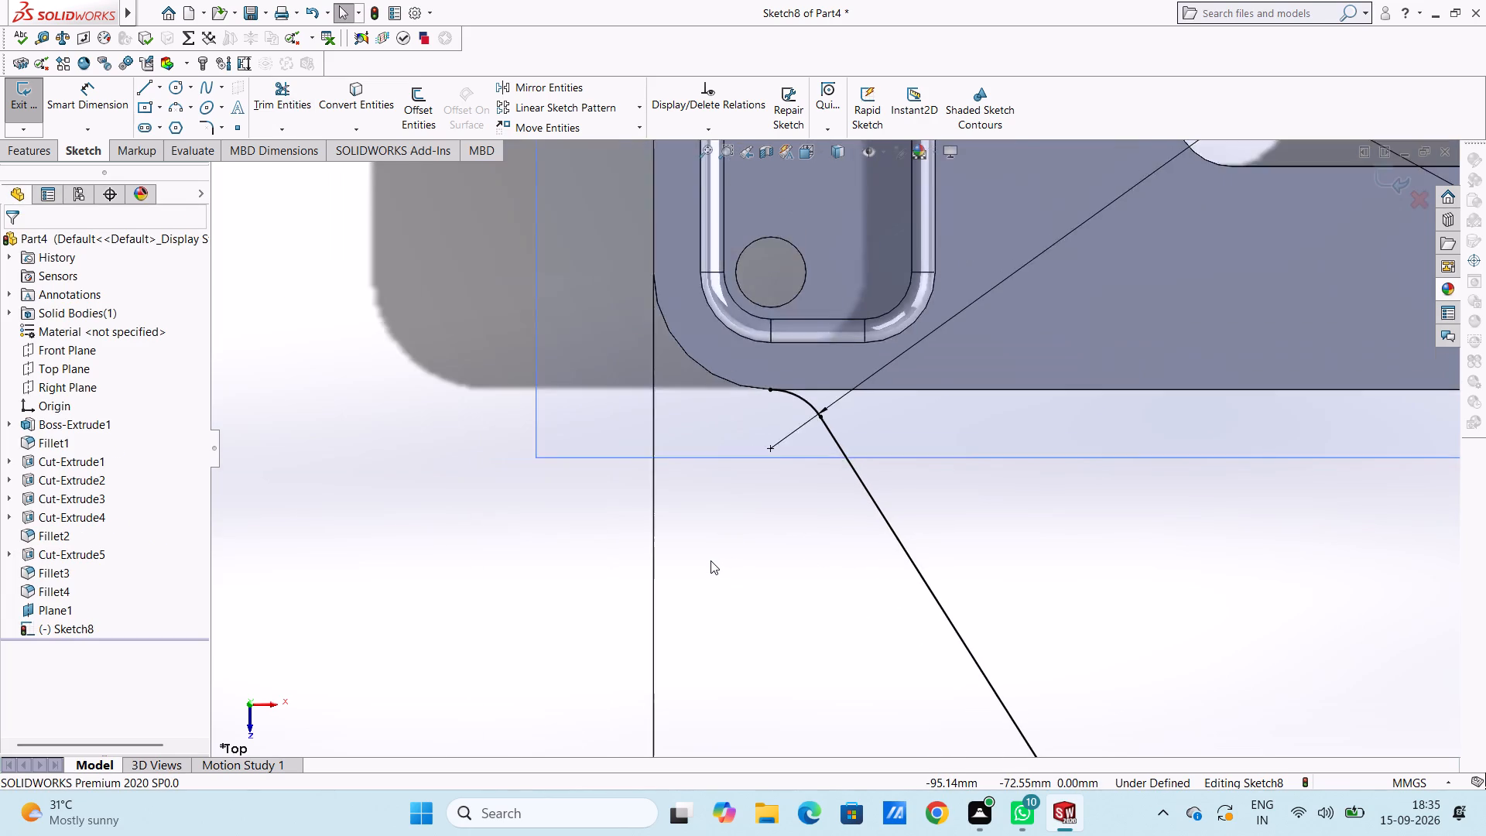
{"action": "scroll", "coordinate": [710, 560], "scroll_direction": "up", "scroll_amount": 9}
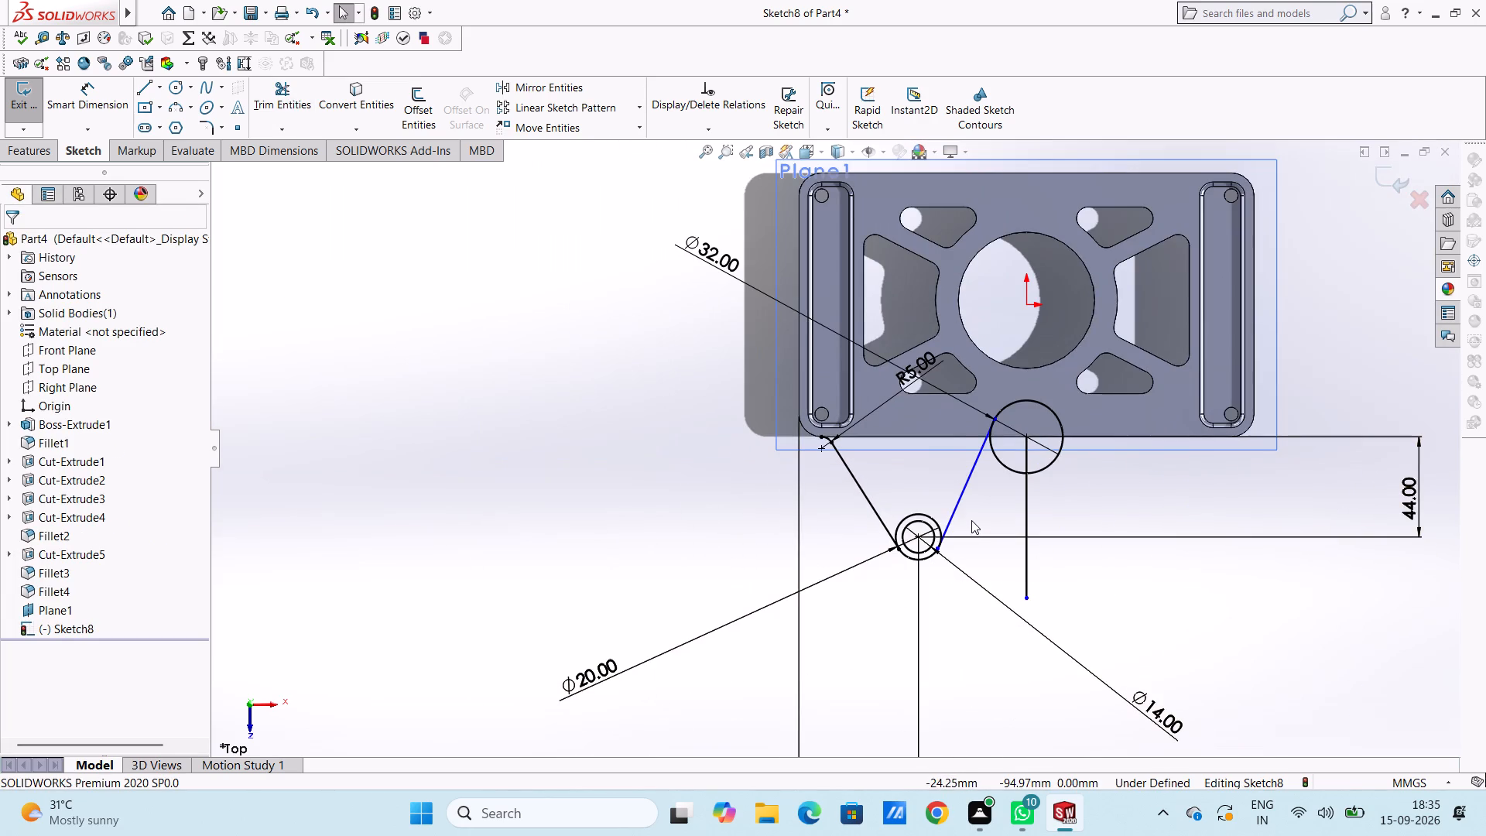
{"action": "scroll", "coordinate": [972, 520], "scroll_direction": "down", "scroll_amount": 2}
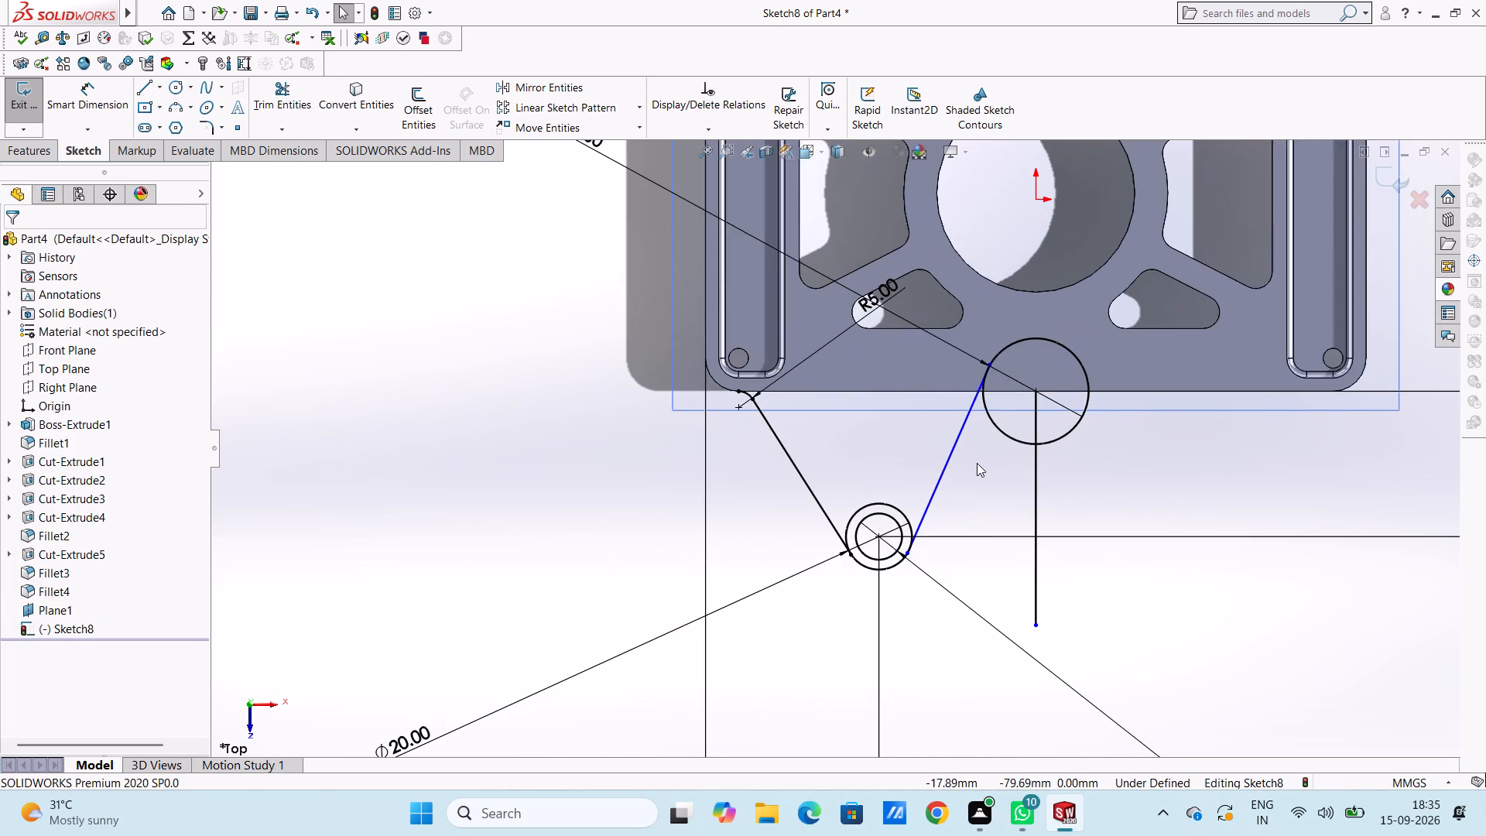
{"action": "left_click", "coordinate": [954, 454]}
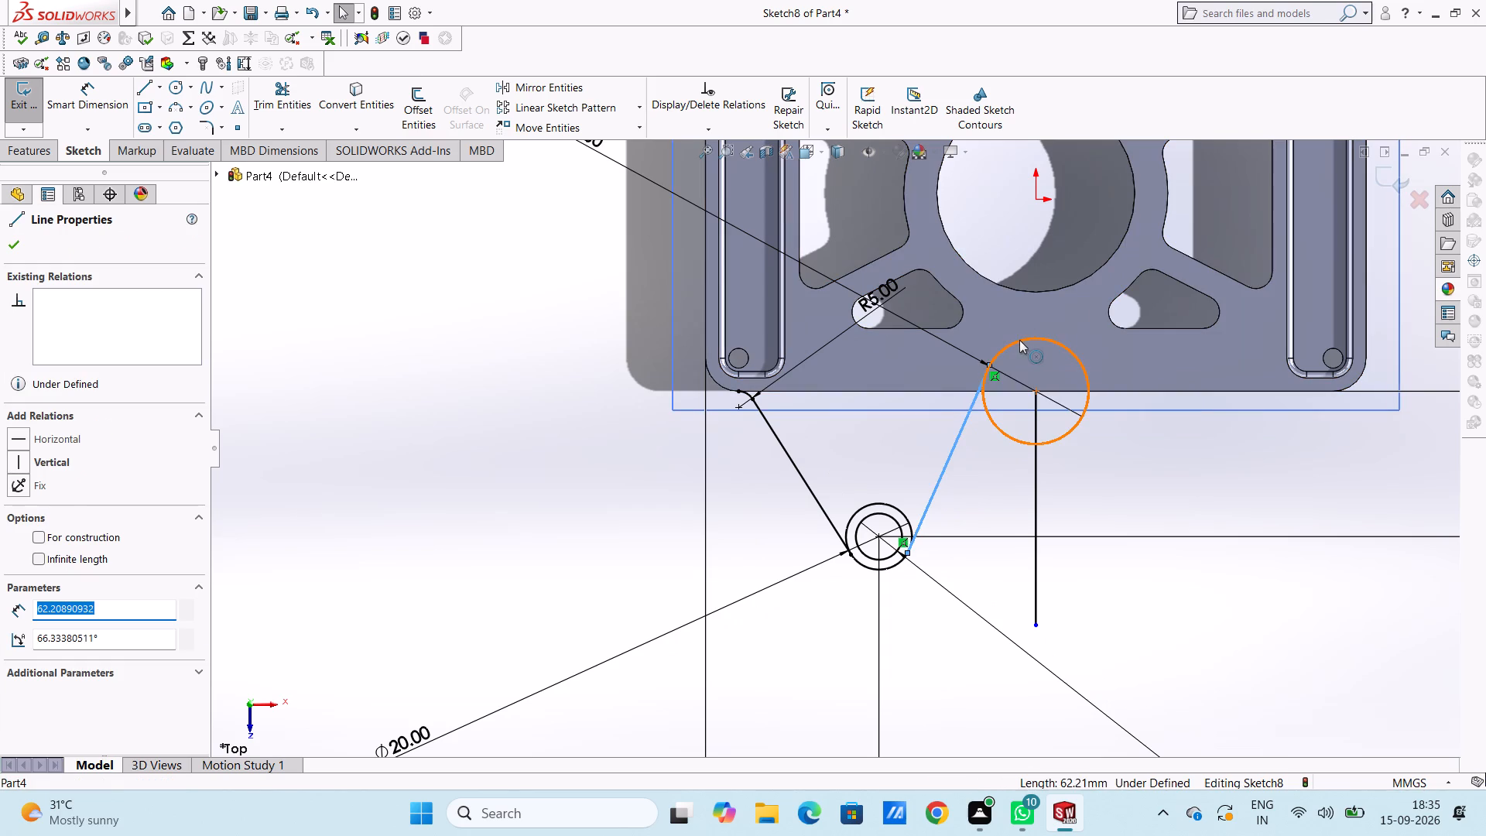
{"action": "left_click", "coordinate": [1019, 340], "text": "ctrl"}
{"action": "left_click", "coordinate": [15, 516]}
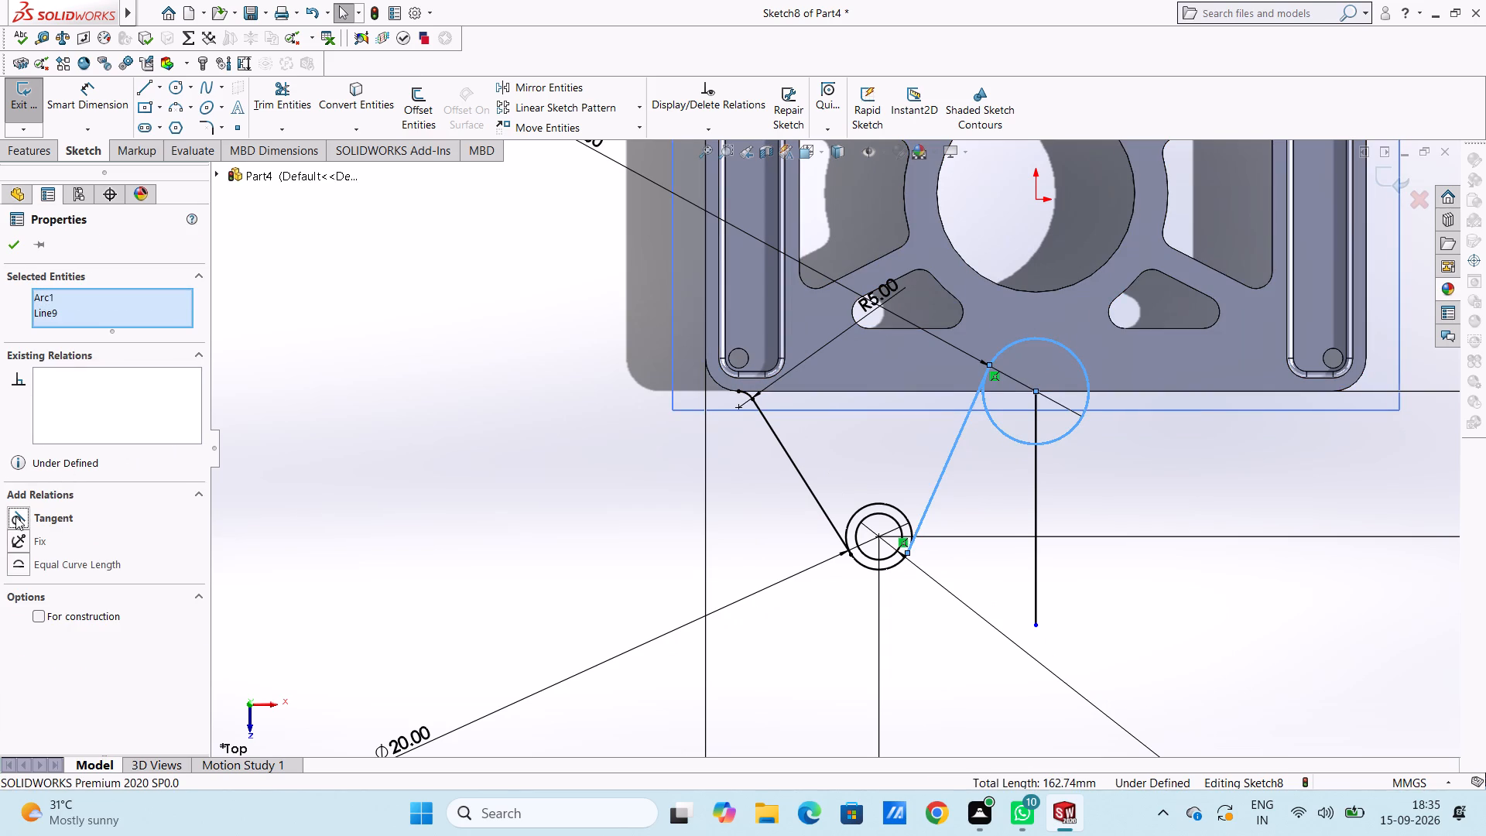
{"action": "left_click", "coordinate": [393, 494]}
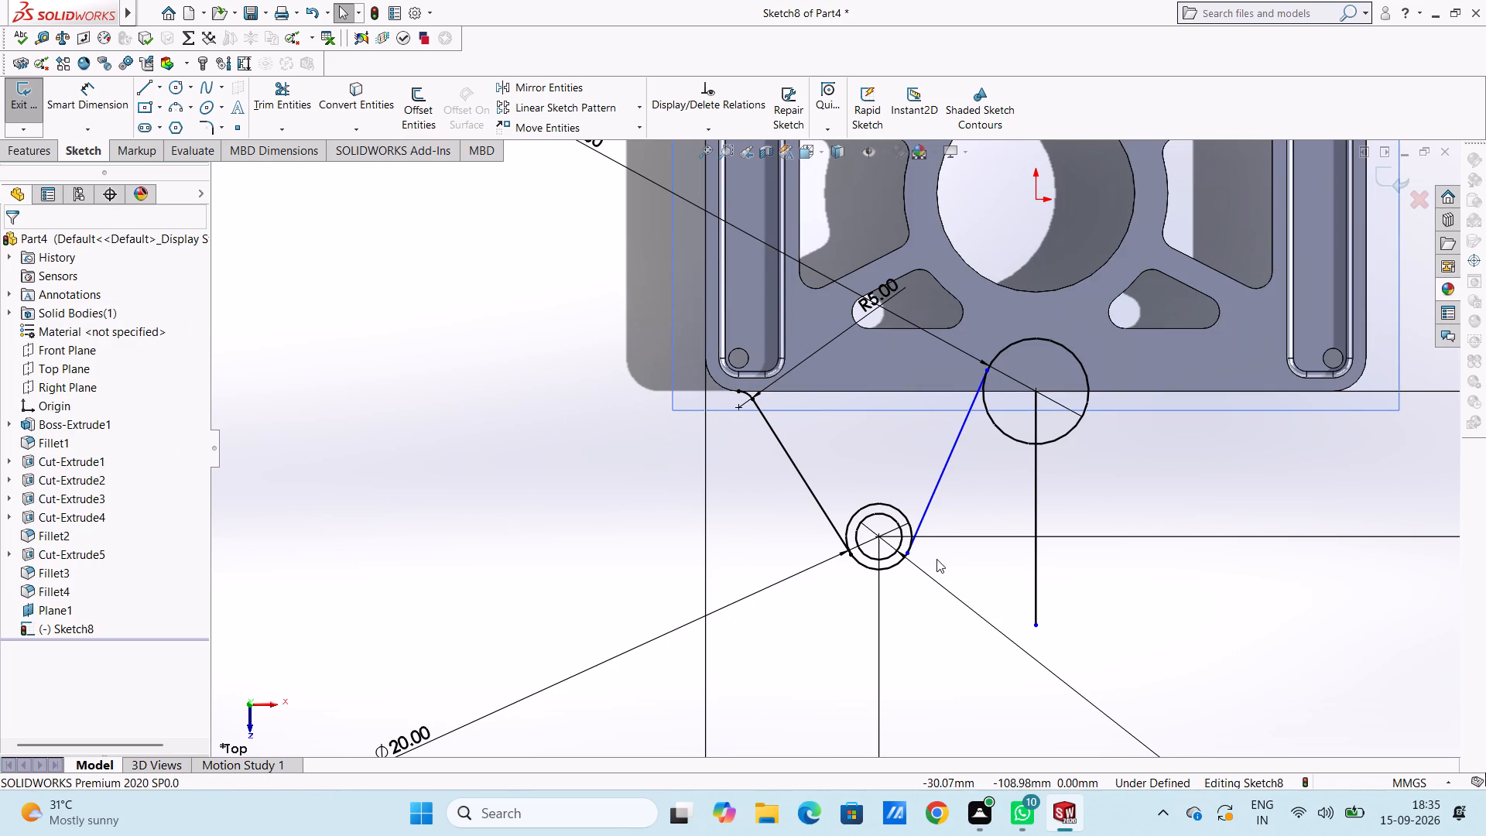
Make the right angled line tangent to the 20 mm outer concentric circle.
{"action": "scroll", "coordinate": [938, 557], "scroll_direction": "down", "scroll_amount": 4}
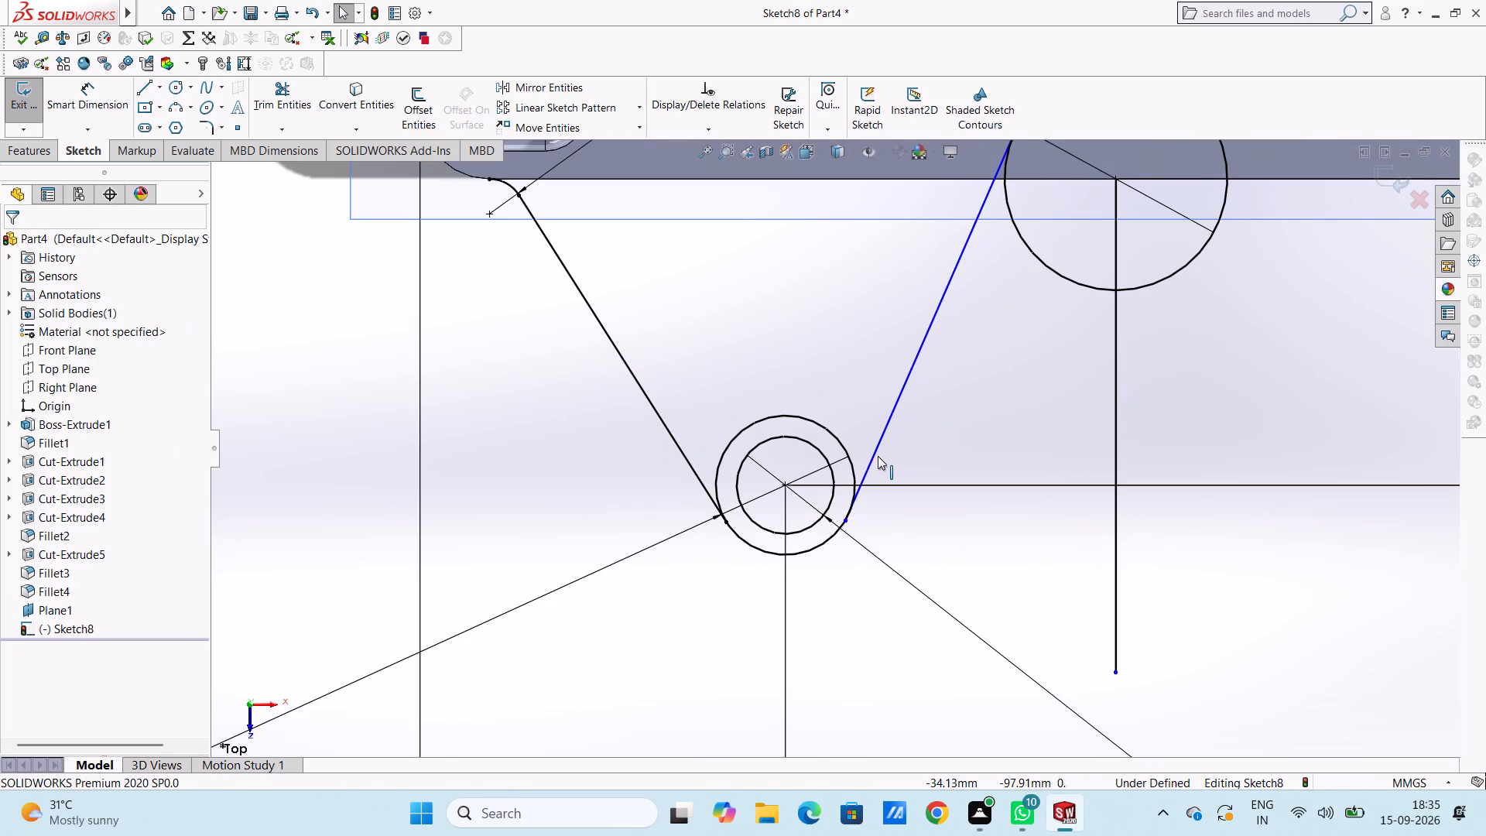
{"action": "left_click", "coordinate": [876, 454]}
{"action": "left_click", "coordinate": [837, 437], "text": "ctrl"}
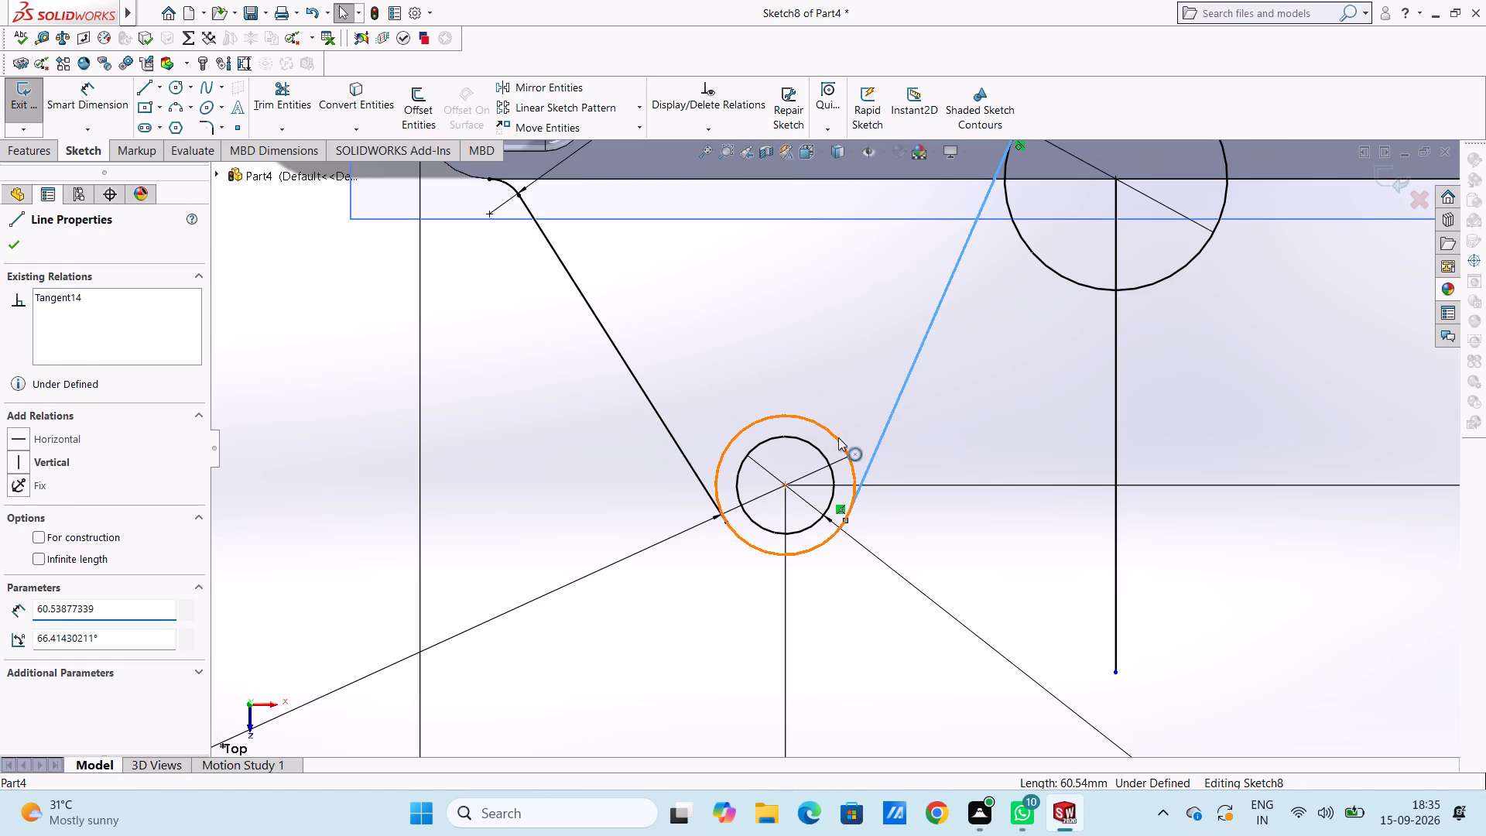
{"action": "left_click", "coordinate": [9, 514]}
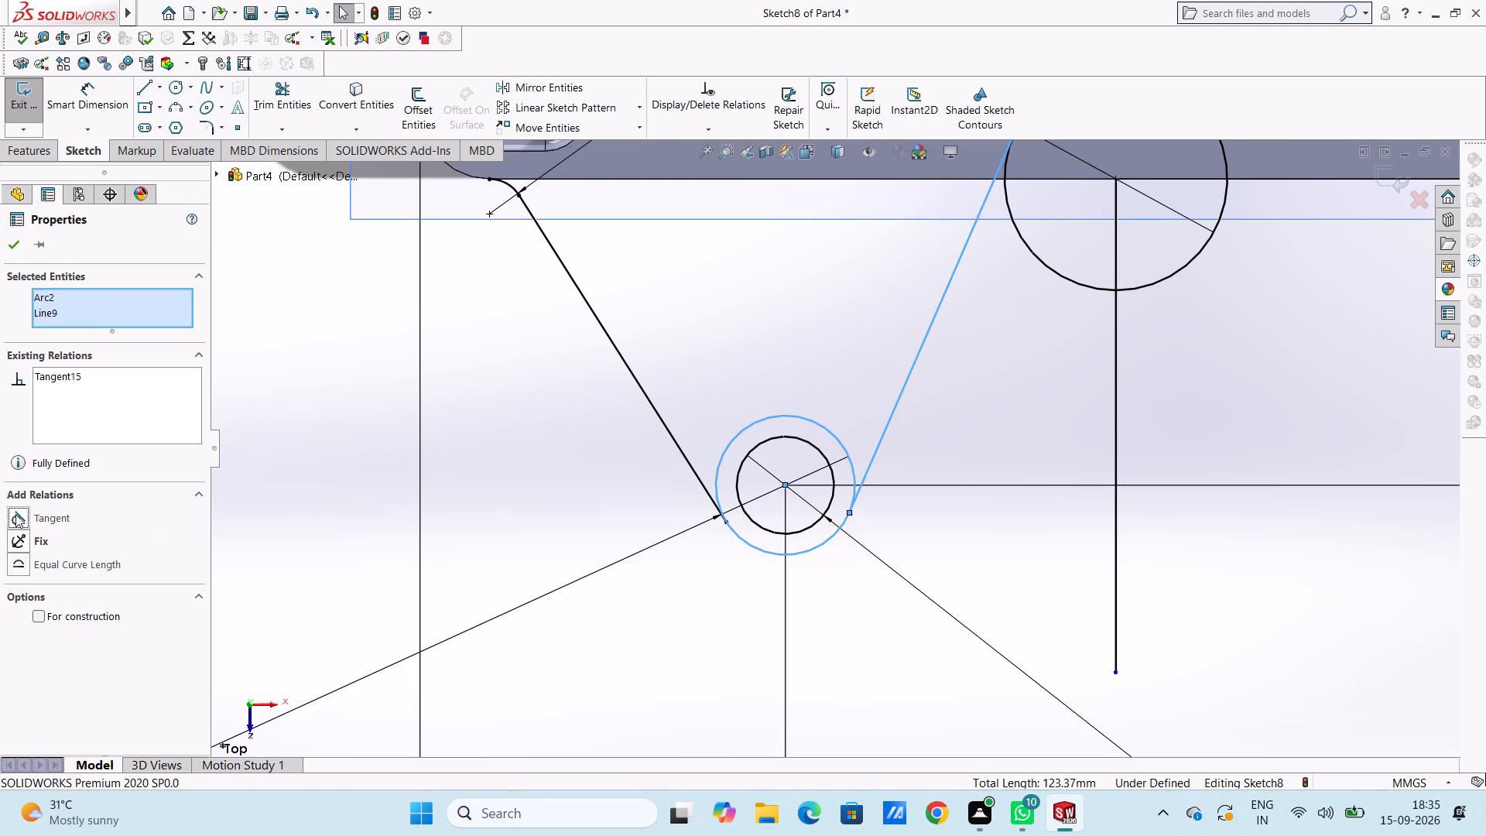
{"action": "left_click", "coordinate": [207, 505]}
{"action": "left_click", "coordinate": [238, 505]}
Trim away the part of the 20 mm circle between the two angled lines on the side facing the base.
{"action": "scroll", "coordinate": [316, 505], "scroll_direction": "down", "scroll_amount": 3}
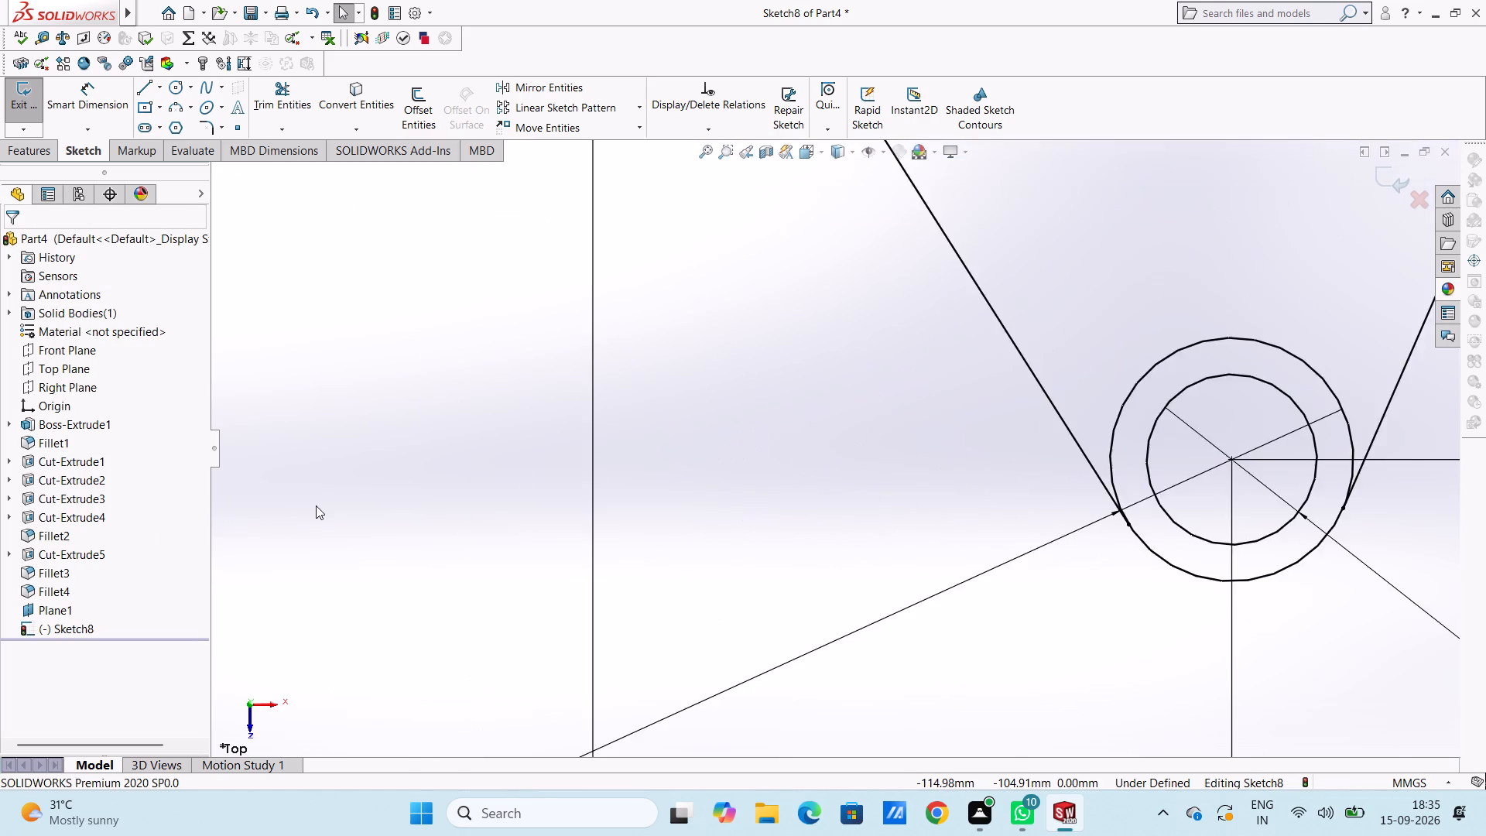
{"action": "scroll", "coordinate": [316, 505], "scroll_direction": "up", "scroll_amount": 8}
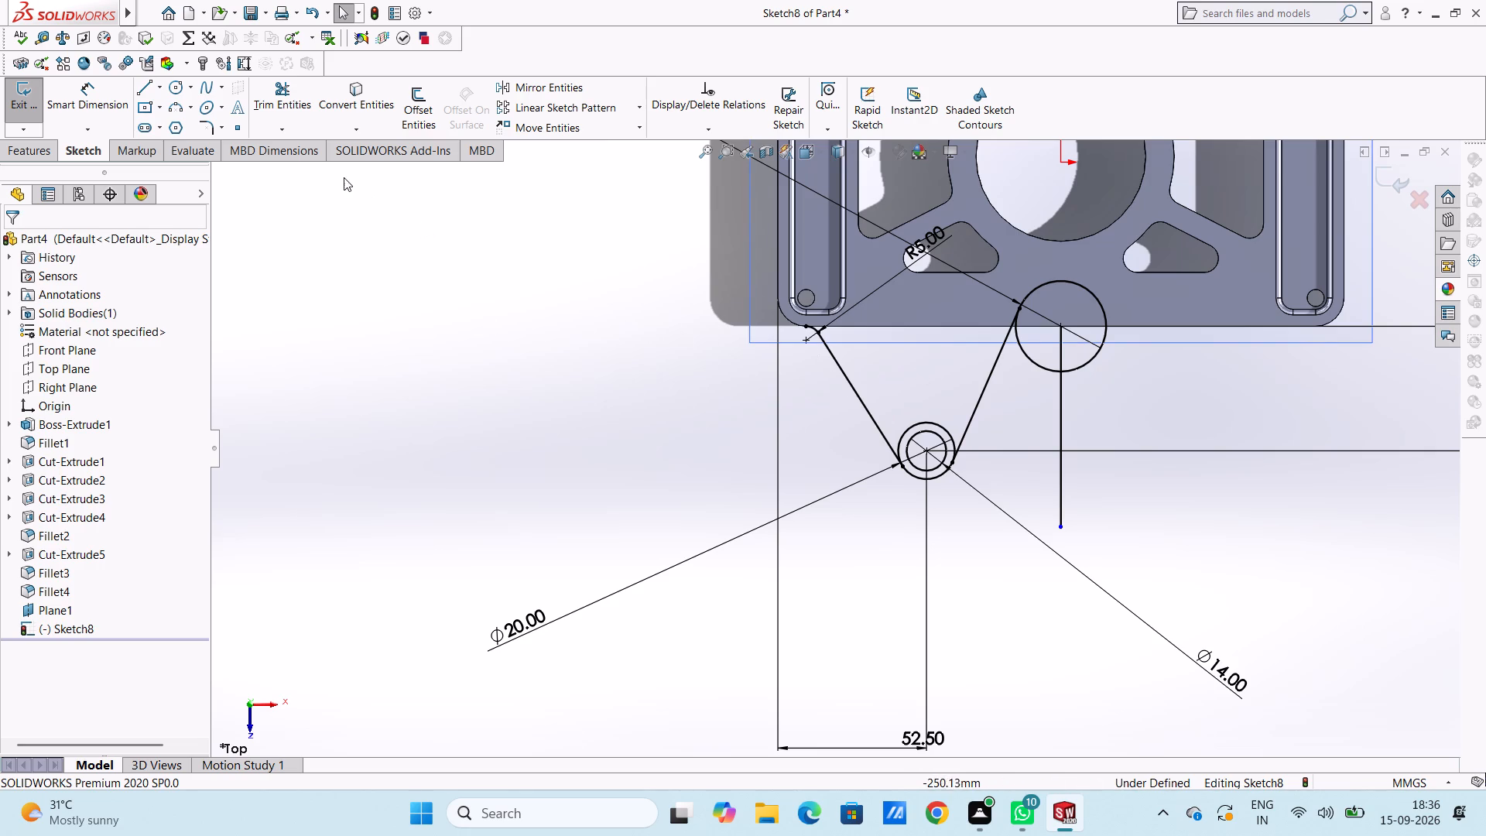
{"action": "left_click", "coordinate": [295, 106]}
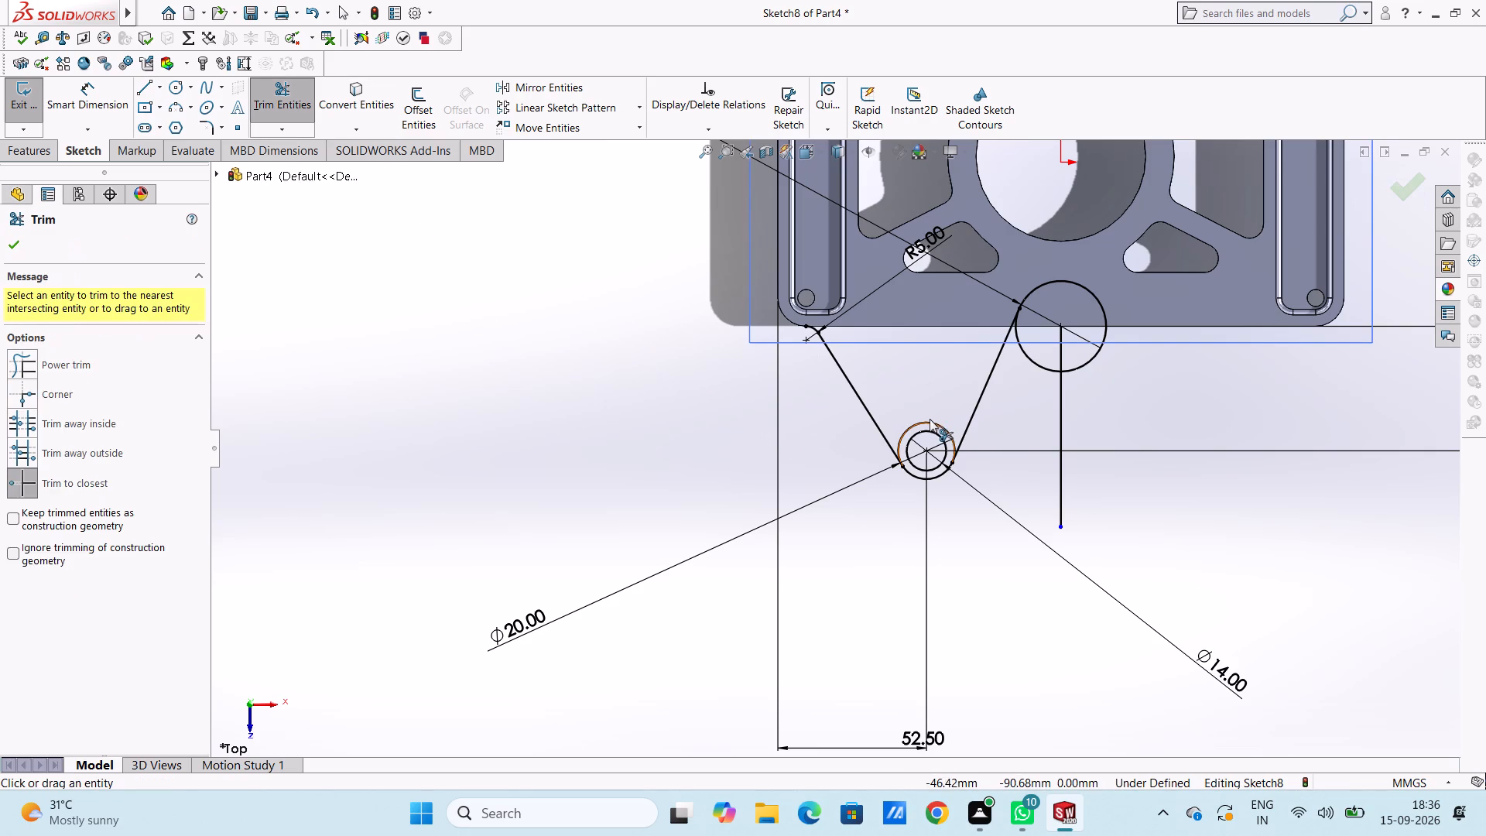
{"action": "left_click", "coordinate": [932, 418]}
{"action": "left_click", "coordinate": [936, 424]}
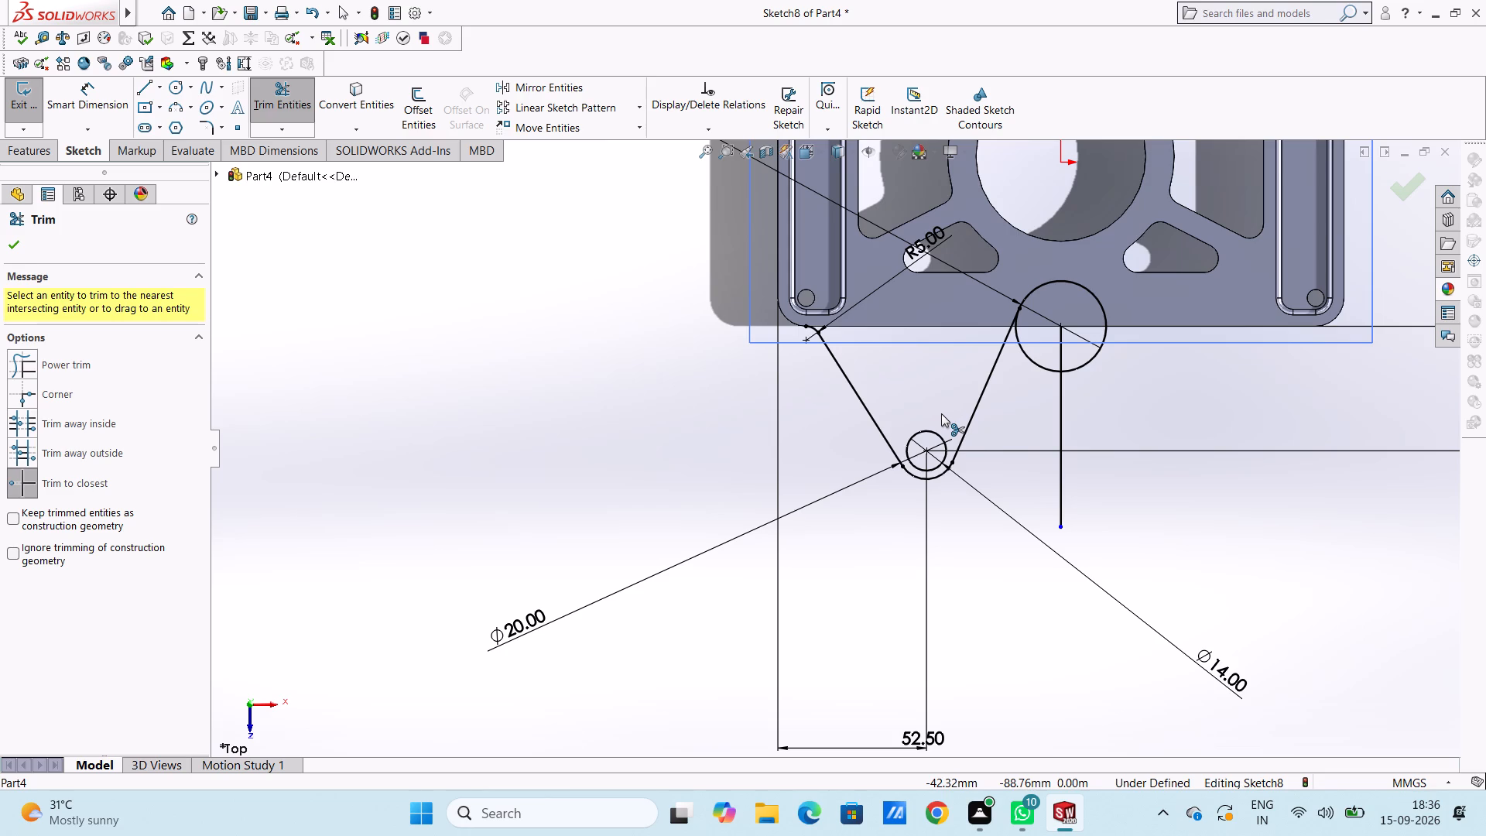
{"action": "key", "text": "Escape"}
{"action": "key", "text": "Escape"}
{"action": "key", "text": "Escape"}
{"action": "key", "text": "Escape"}
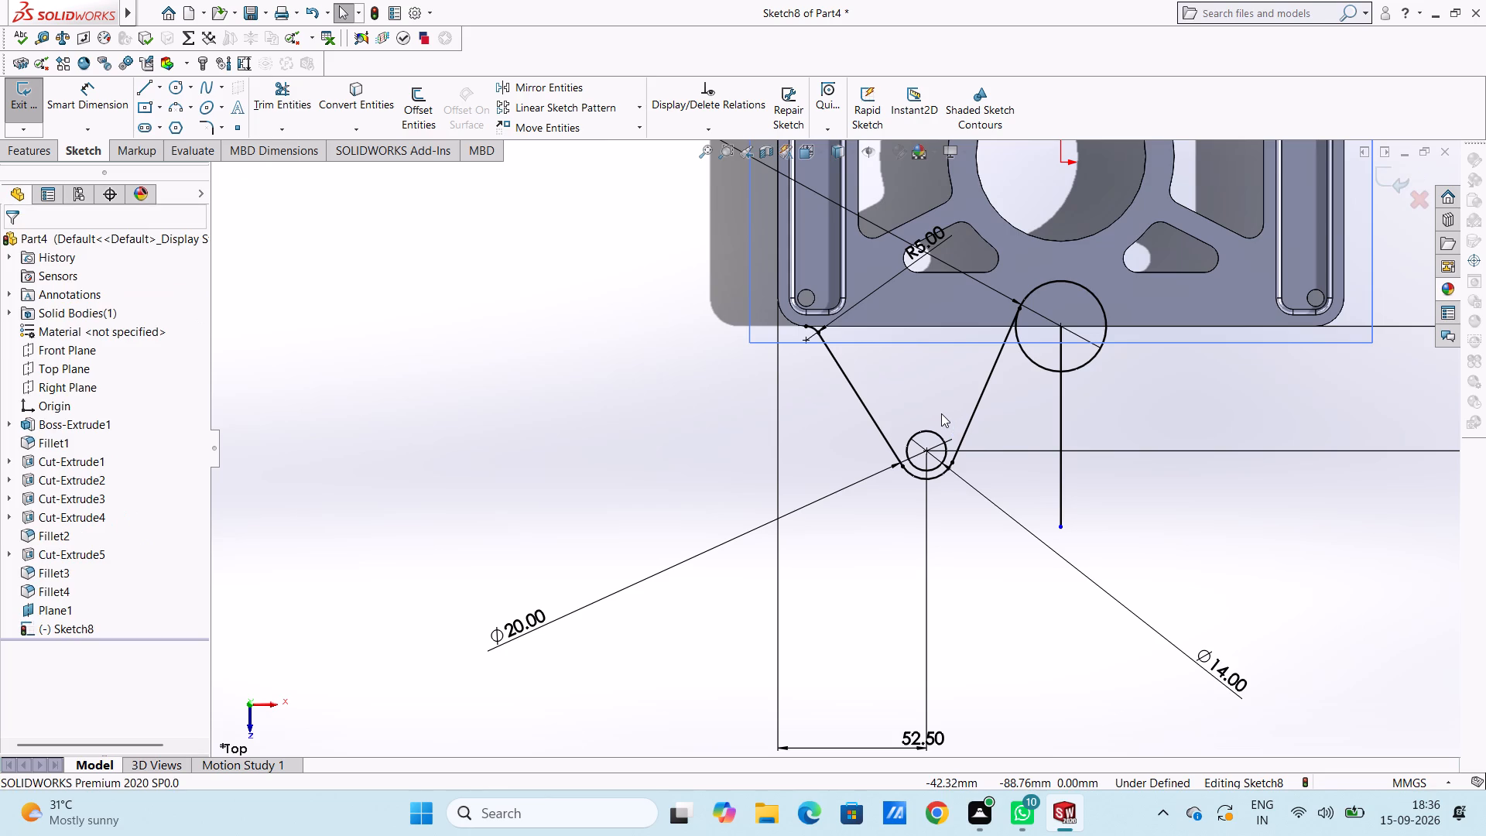
Mirror the 5 mm arc, both angled lines, the 14 mm circle and the 20 mm arc about the vertical centre line.
{"action": "left_click", "coordinate": [586, 87]}
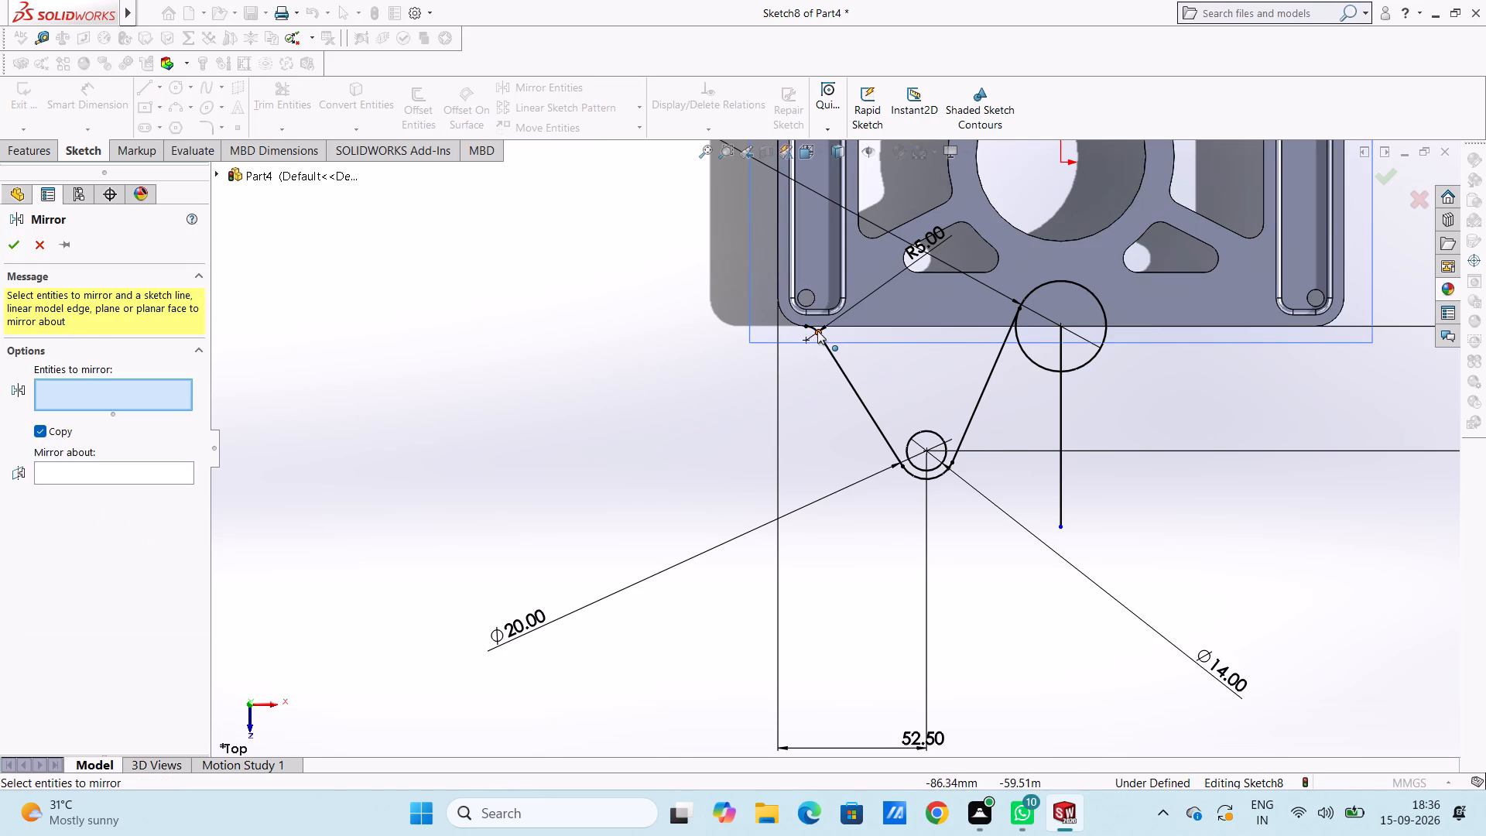
{"action": "left_click", "coordinate": [812, 327]}
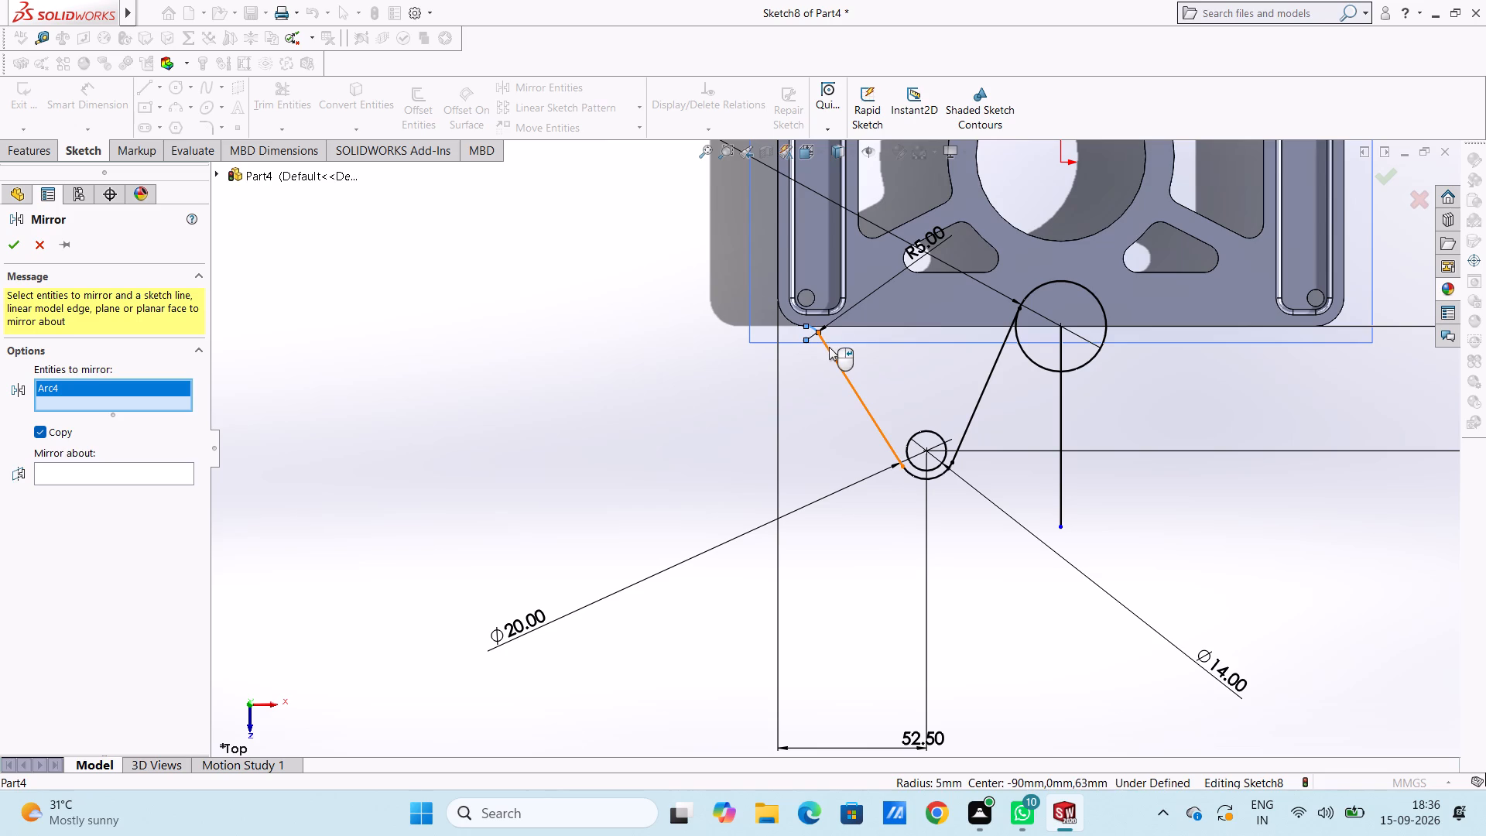
{"action": "left_click", "coordinate": [829, 347]}
{"action": "left_click", "coordinate": [912, 438]}
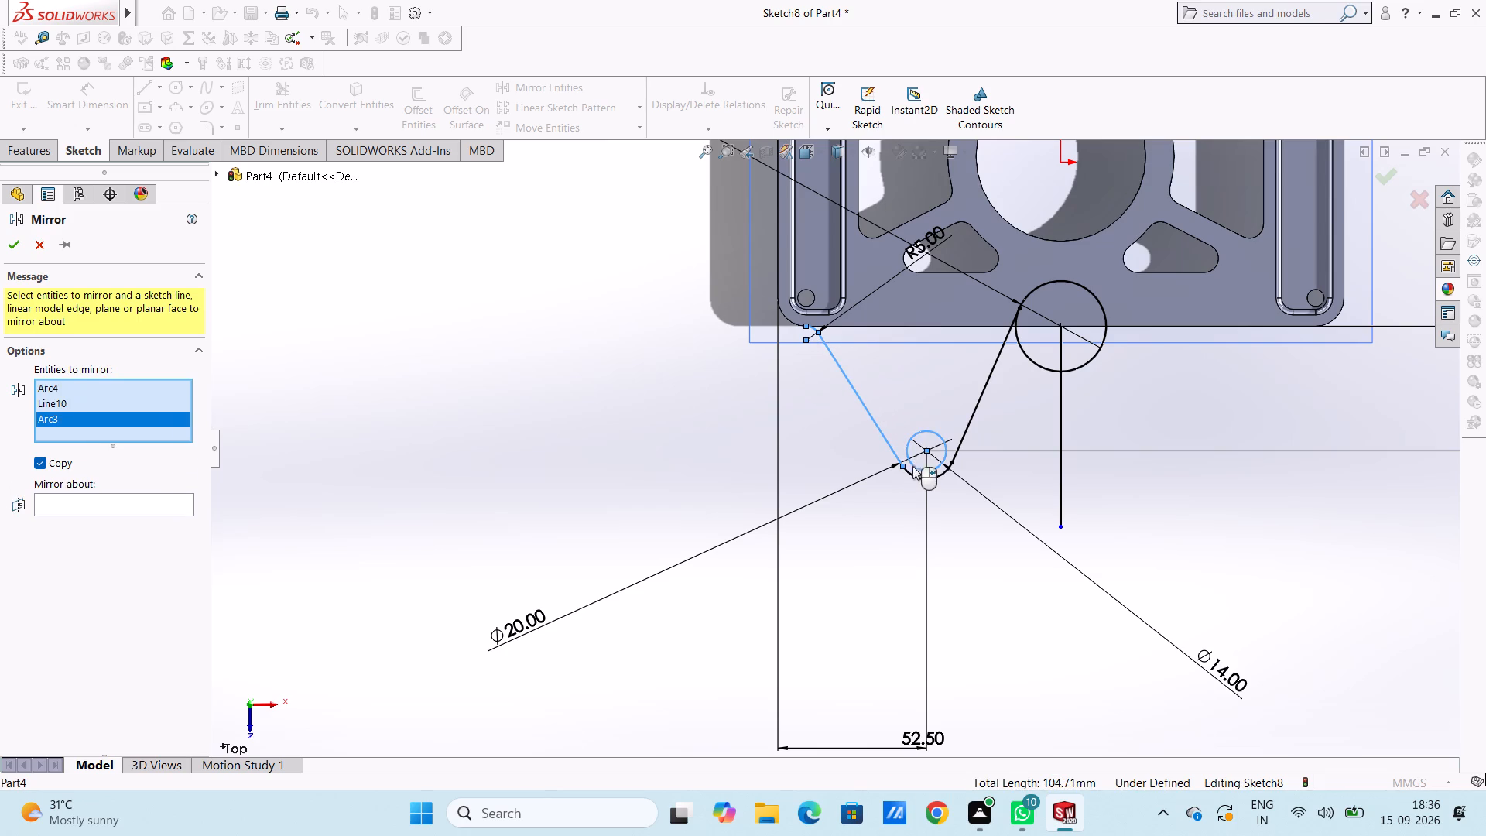
{"action": "left_click", "coordinate": [914, 472]}
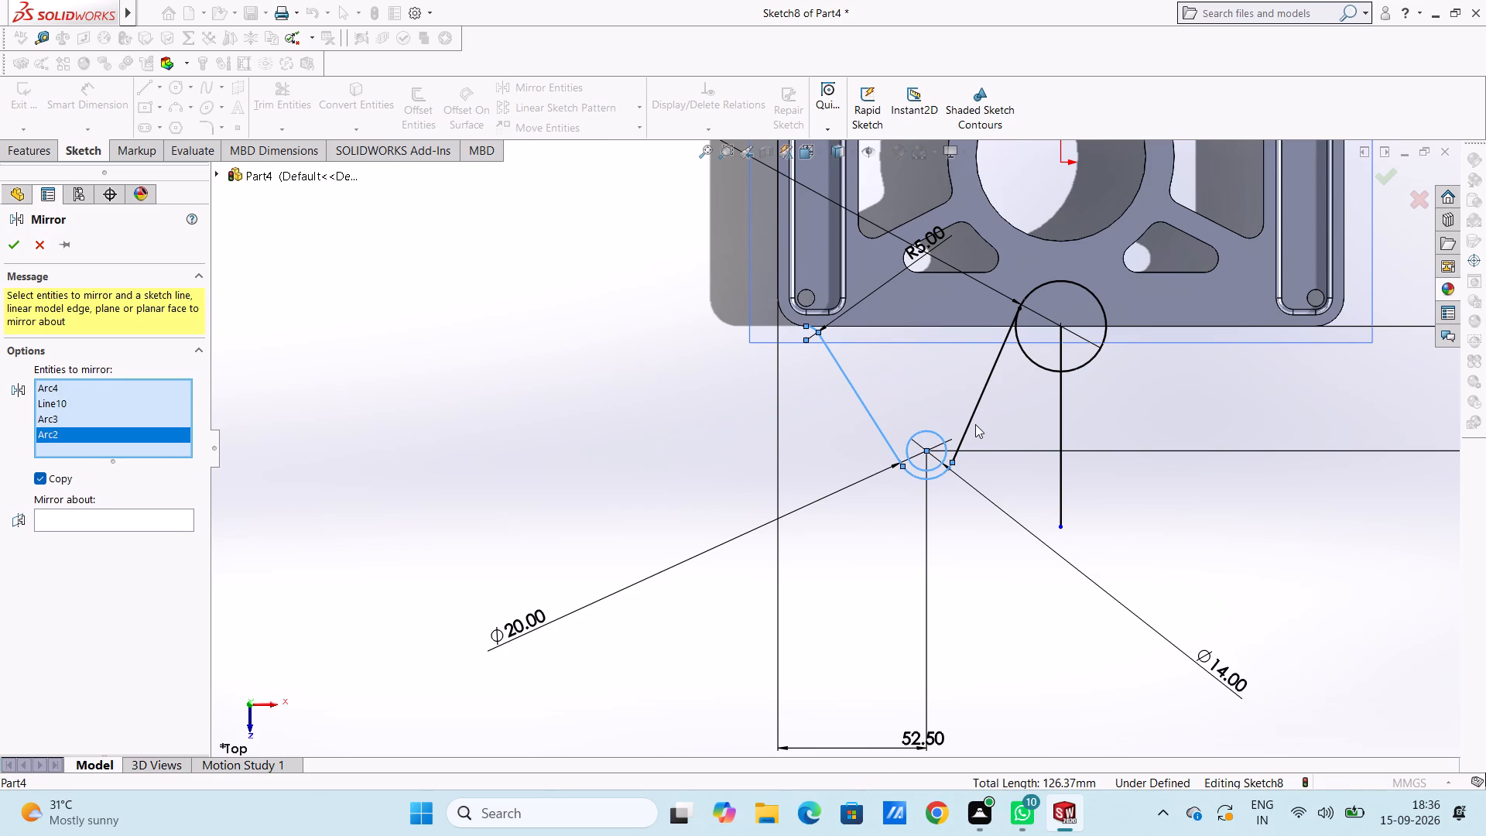
{"action": "left_click", "coordinate": [974, 420]}
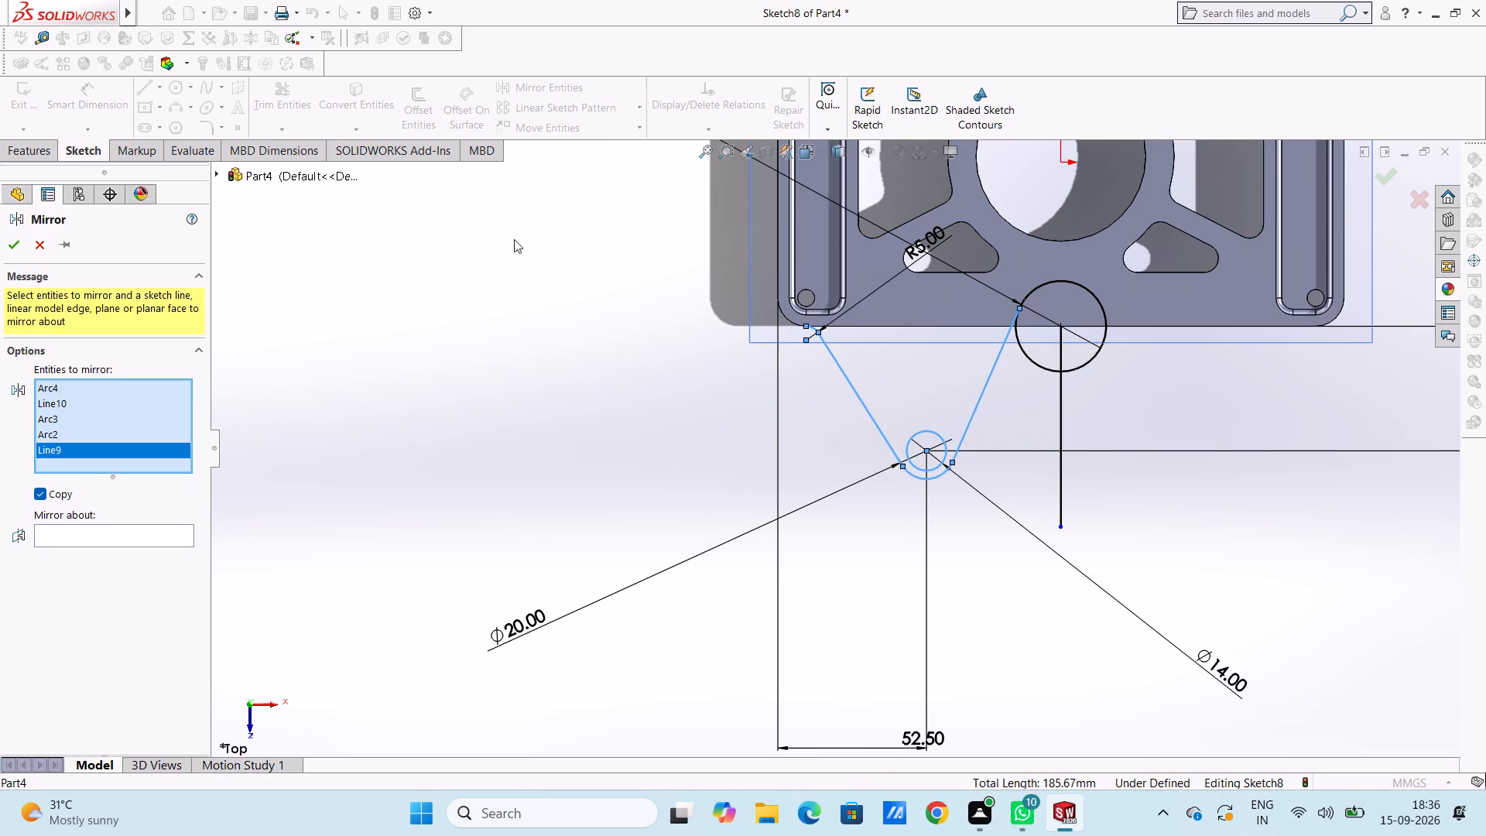
{"action": "left_click", "coordinate": [122, 530]}
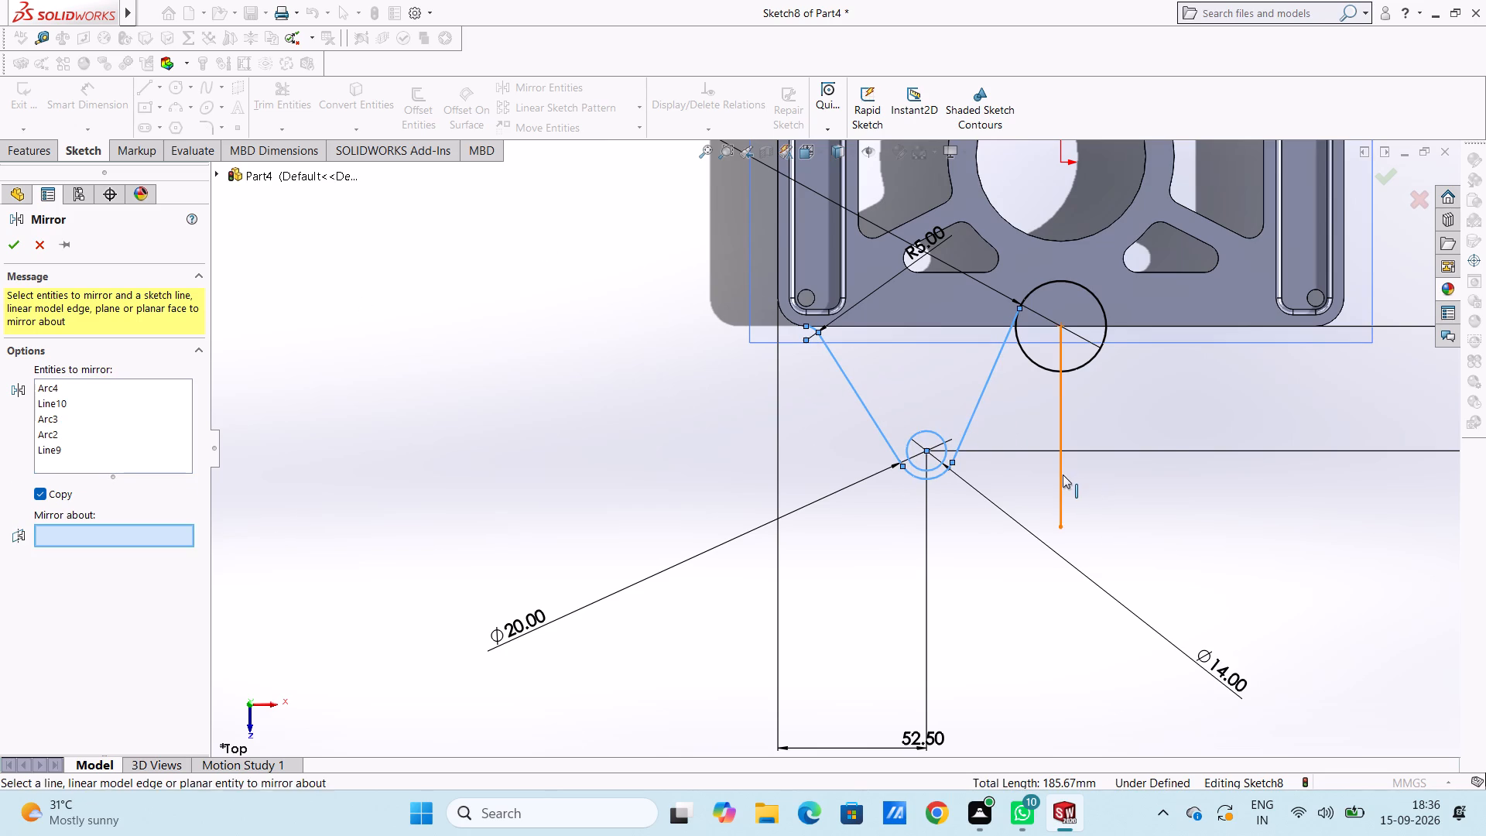
{"action": "left_click", "coordinate": [1063, 475]}
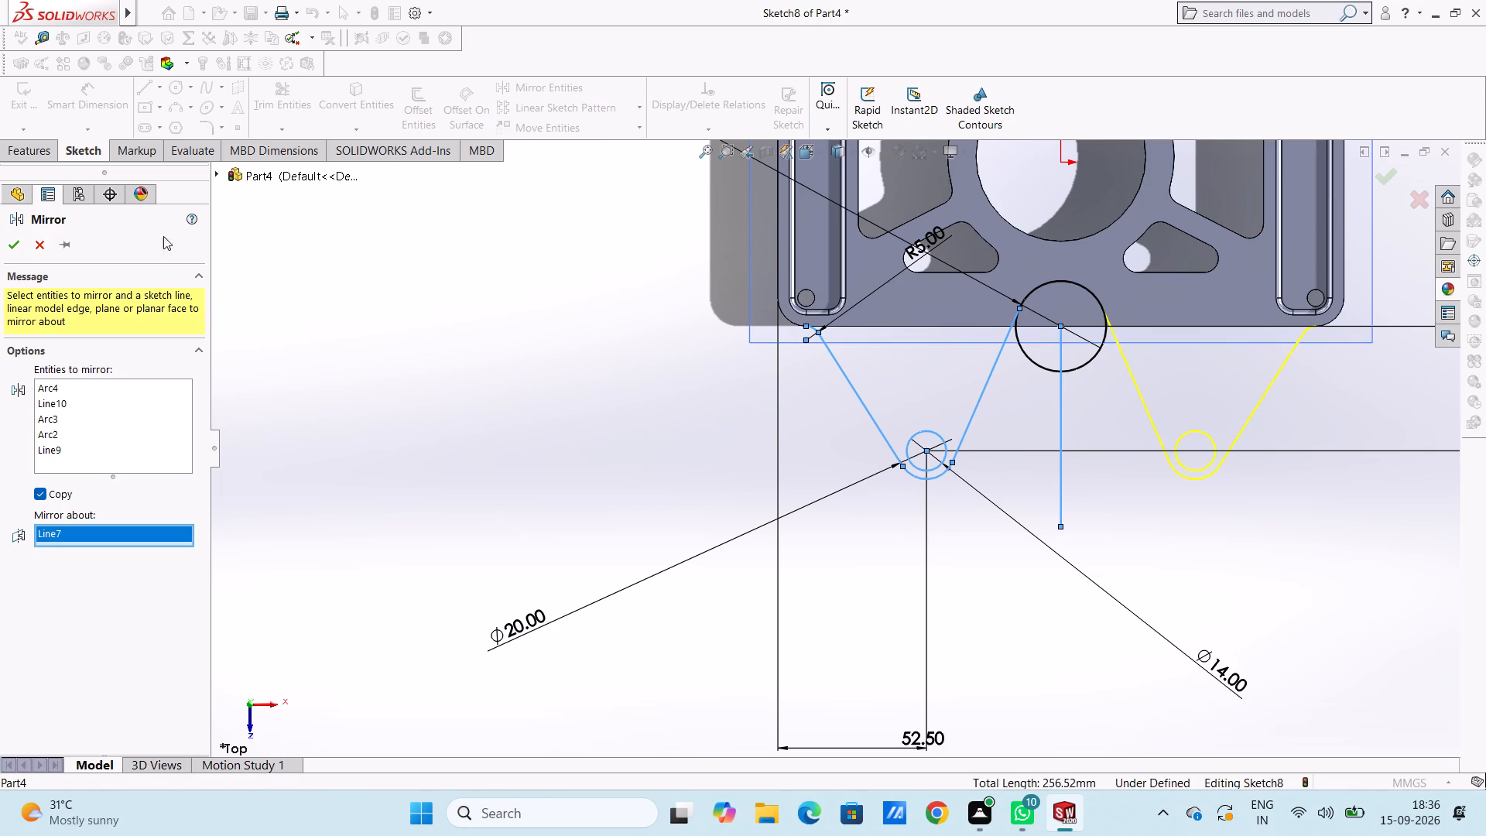
{"action": "left_click", "coordinate": [12, 245]}
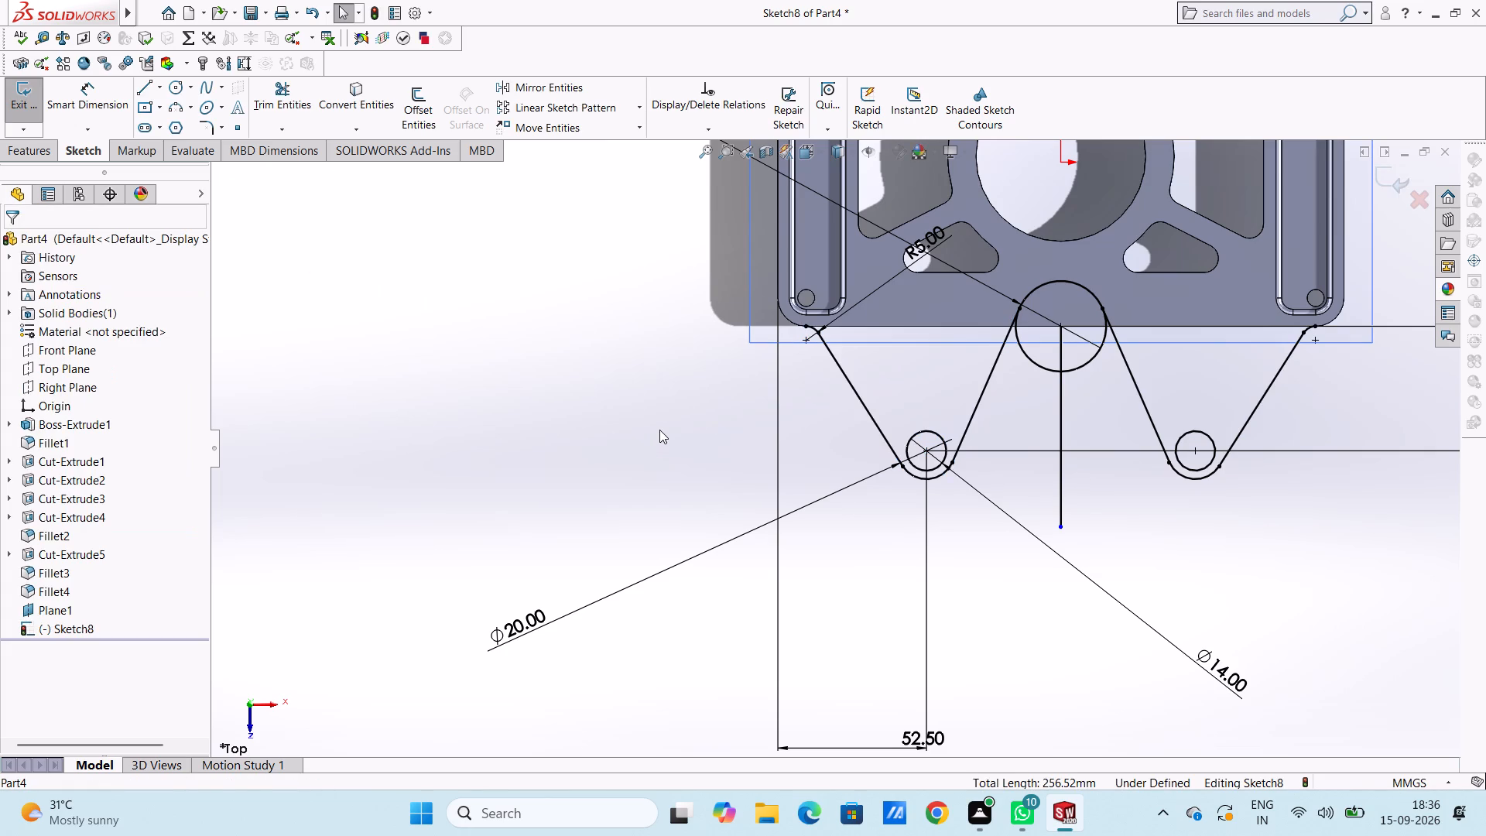
Trim away the 32 mm circle's lower part between the inner angled lines and the vertical line used for mirroring.
{"action": "scroll", "coordinate": [906, 449], "scroll_direction": "down", "scroll_amount": 3}
{"action": "scroll", "coordinate": [908, 451], "scroll_direction": "up", "scroll_amount": 6}
{"action": "scroll", "coordinate": [1084, 327], "scroll_direction": "down", "scroll_amount": 4}
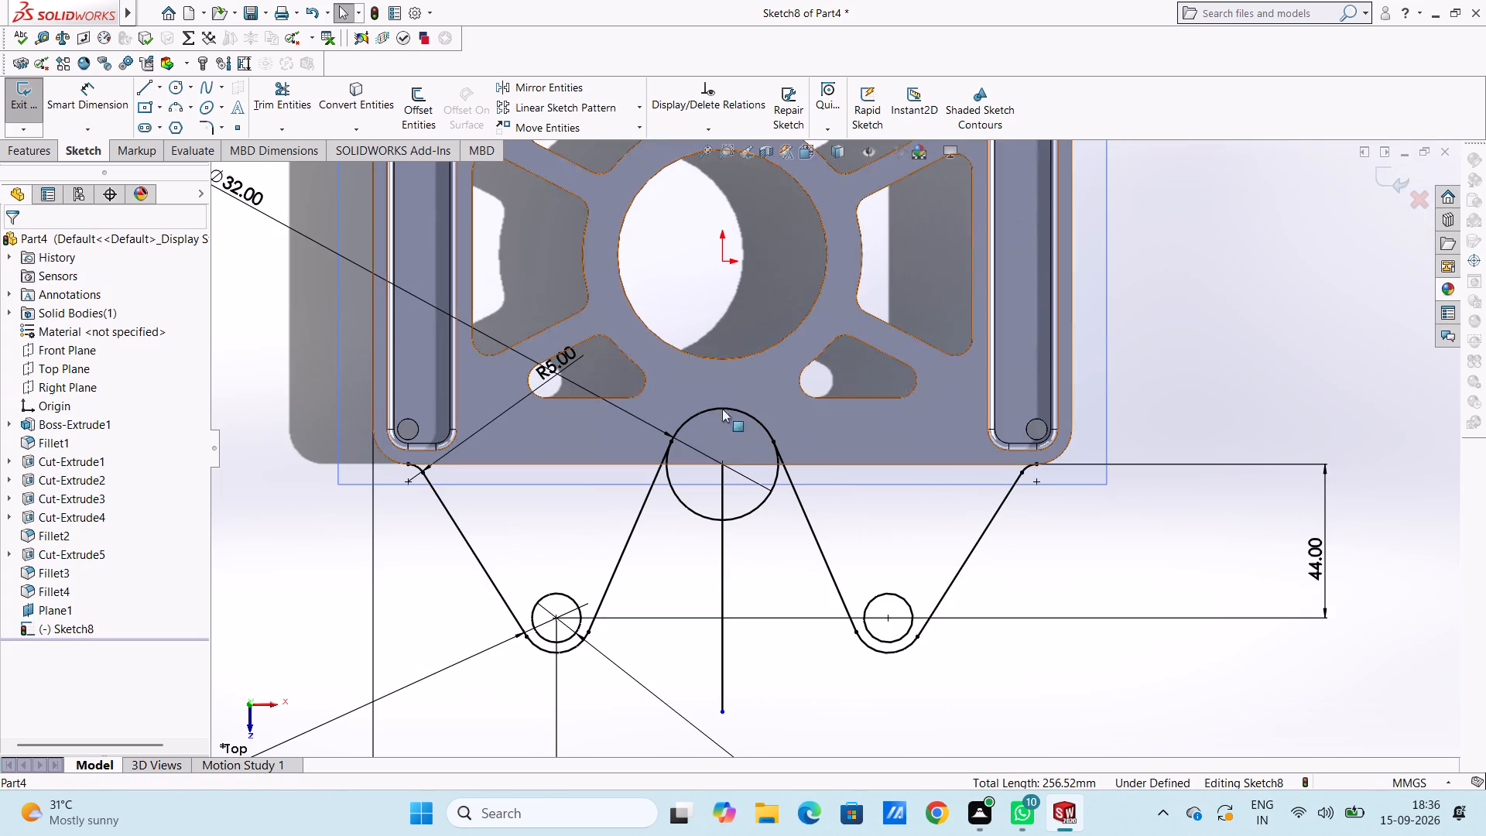
{"action": "left_click", "coordinate": [301, 93]}
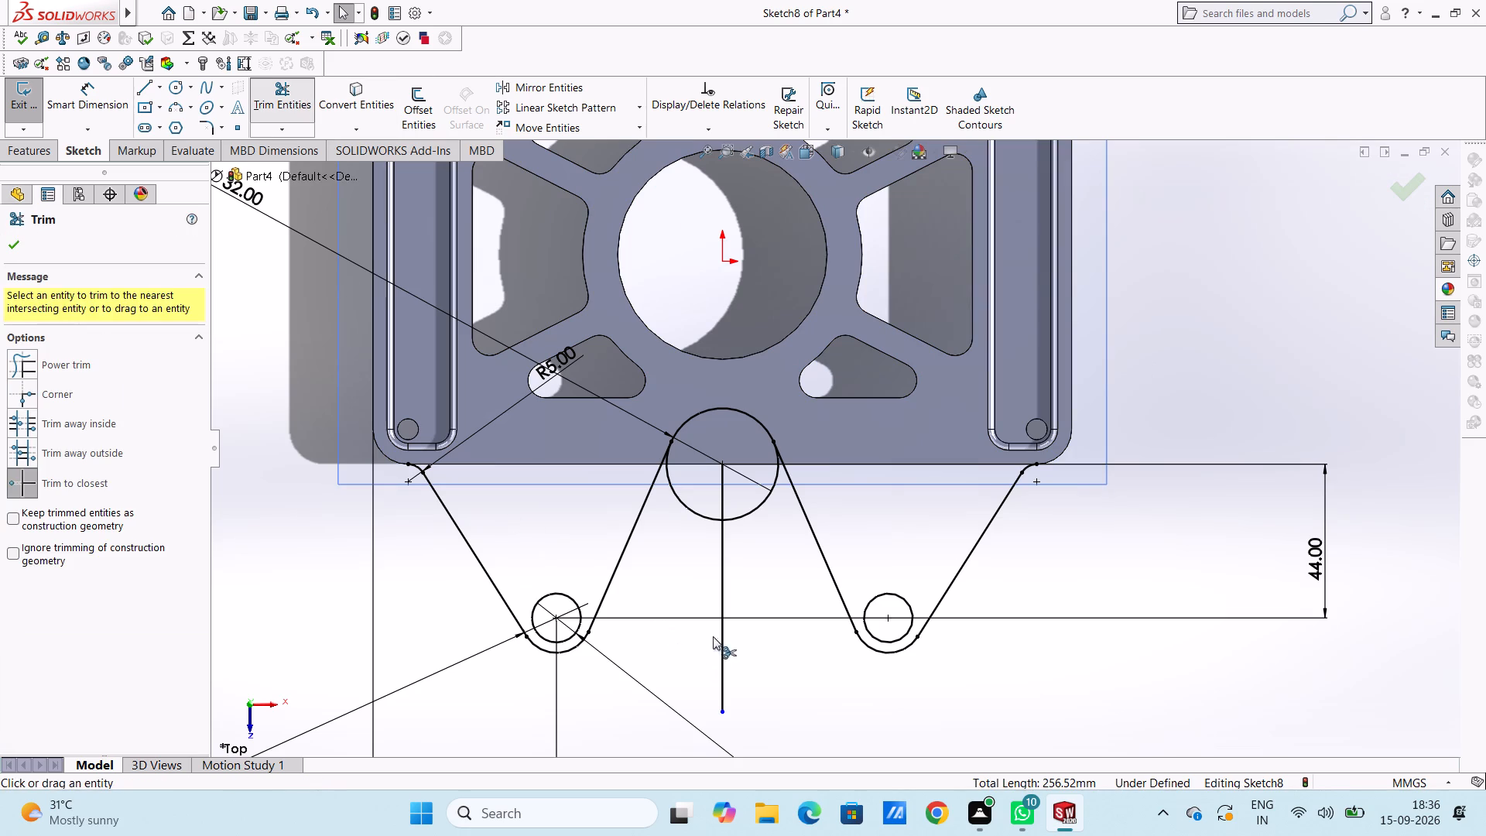
{"action": "left_click", "coordinate": [699, 513]}
{"action": "left_click", "coordinate": [752, 512]}
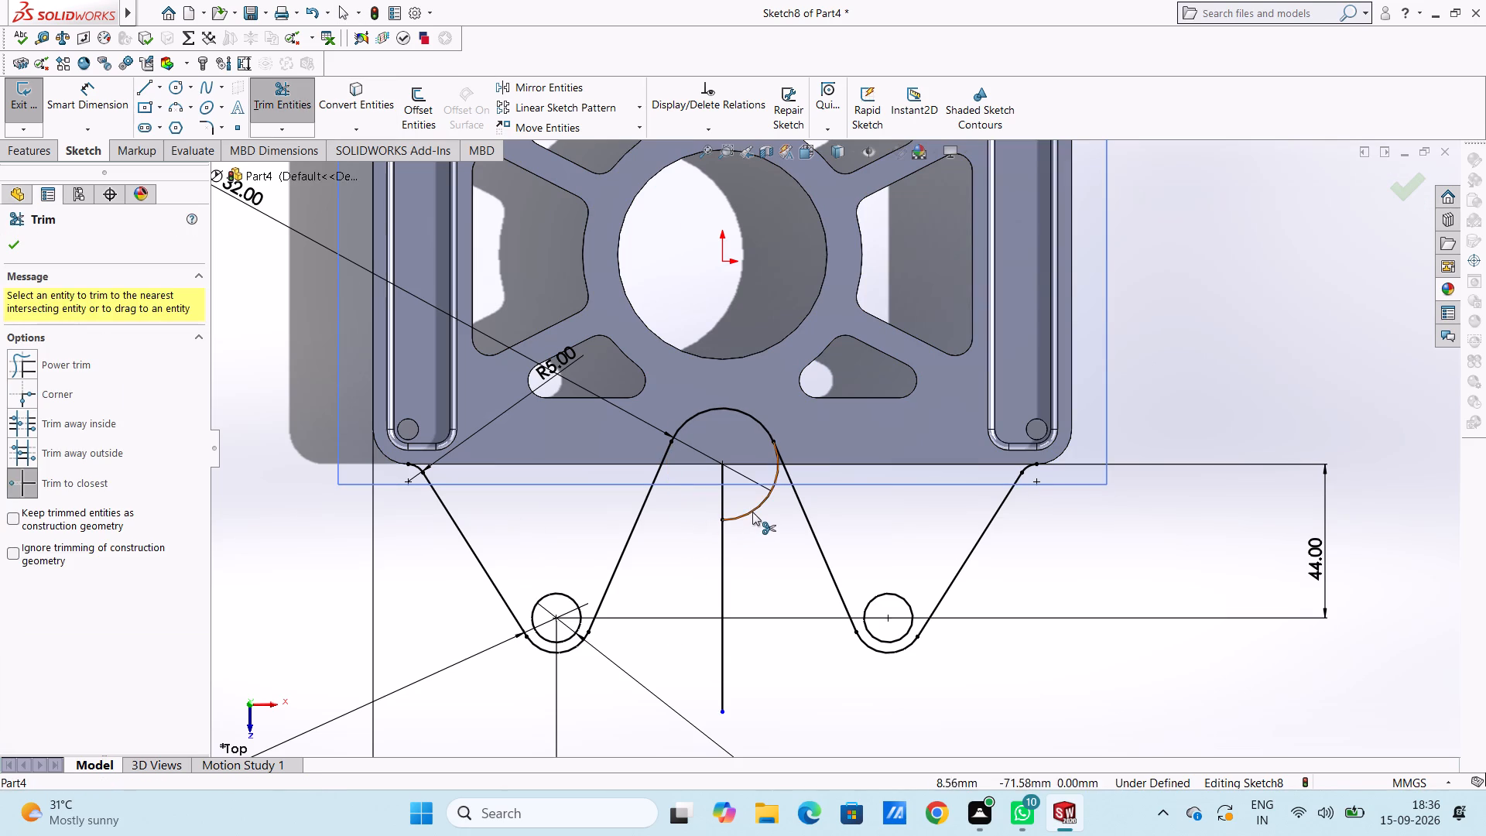
{"action": "left_click", "coordinate": [718, 529]}
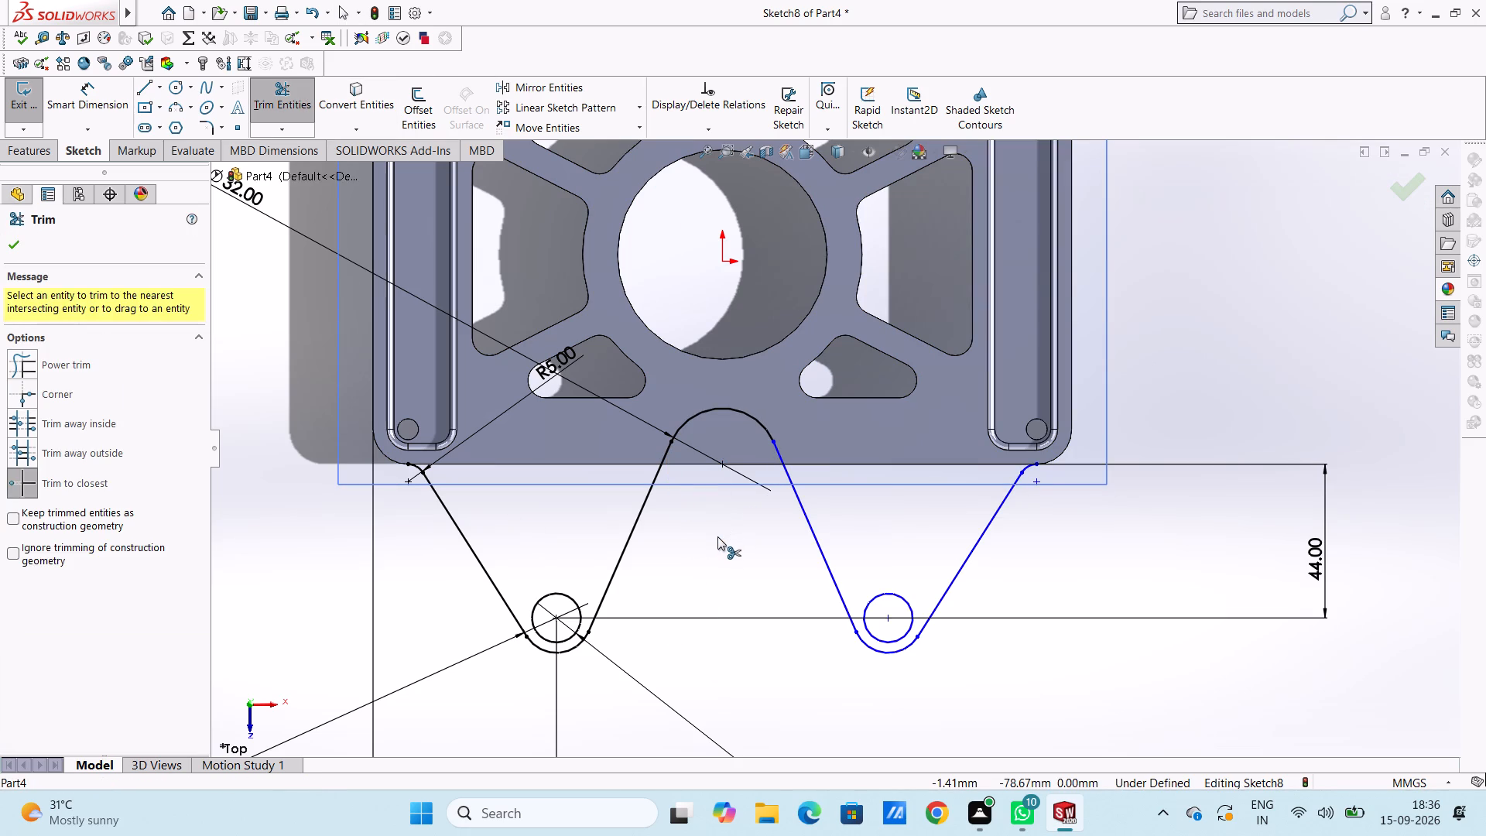
{"action": "key", "text": "Escape"}
{"action": "key", "text": "Escape"}
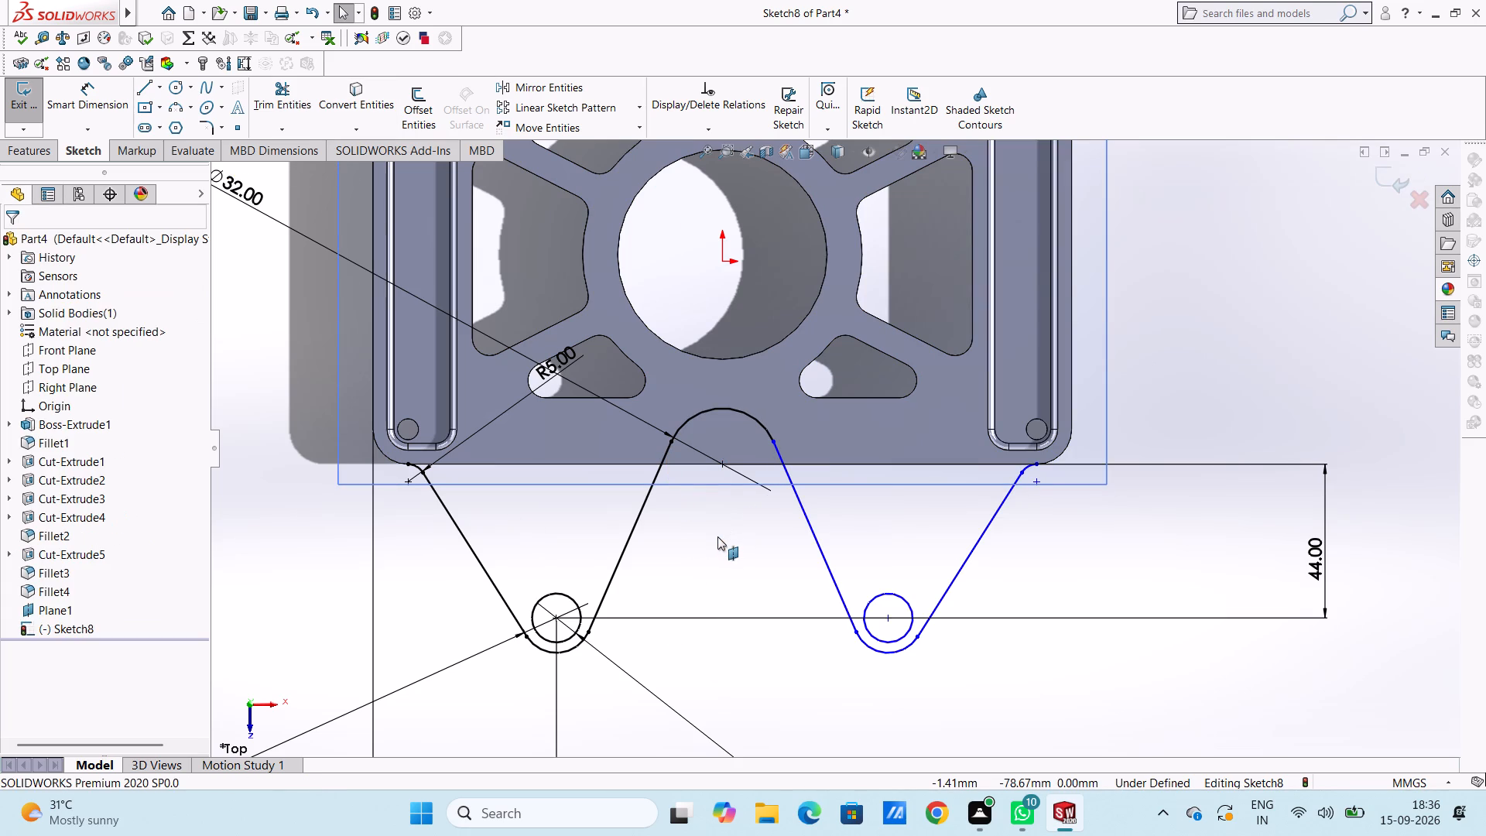
Offset the whole chained W-shaped profile by 16 mm, reversed toward the base, with dimensions added.
{"action": "scroll", "coordinate": [717, 536], "scroll_direction": "down", "scroll_amount": 2}
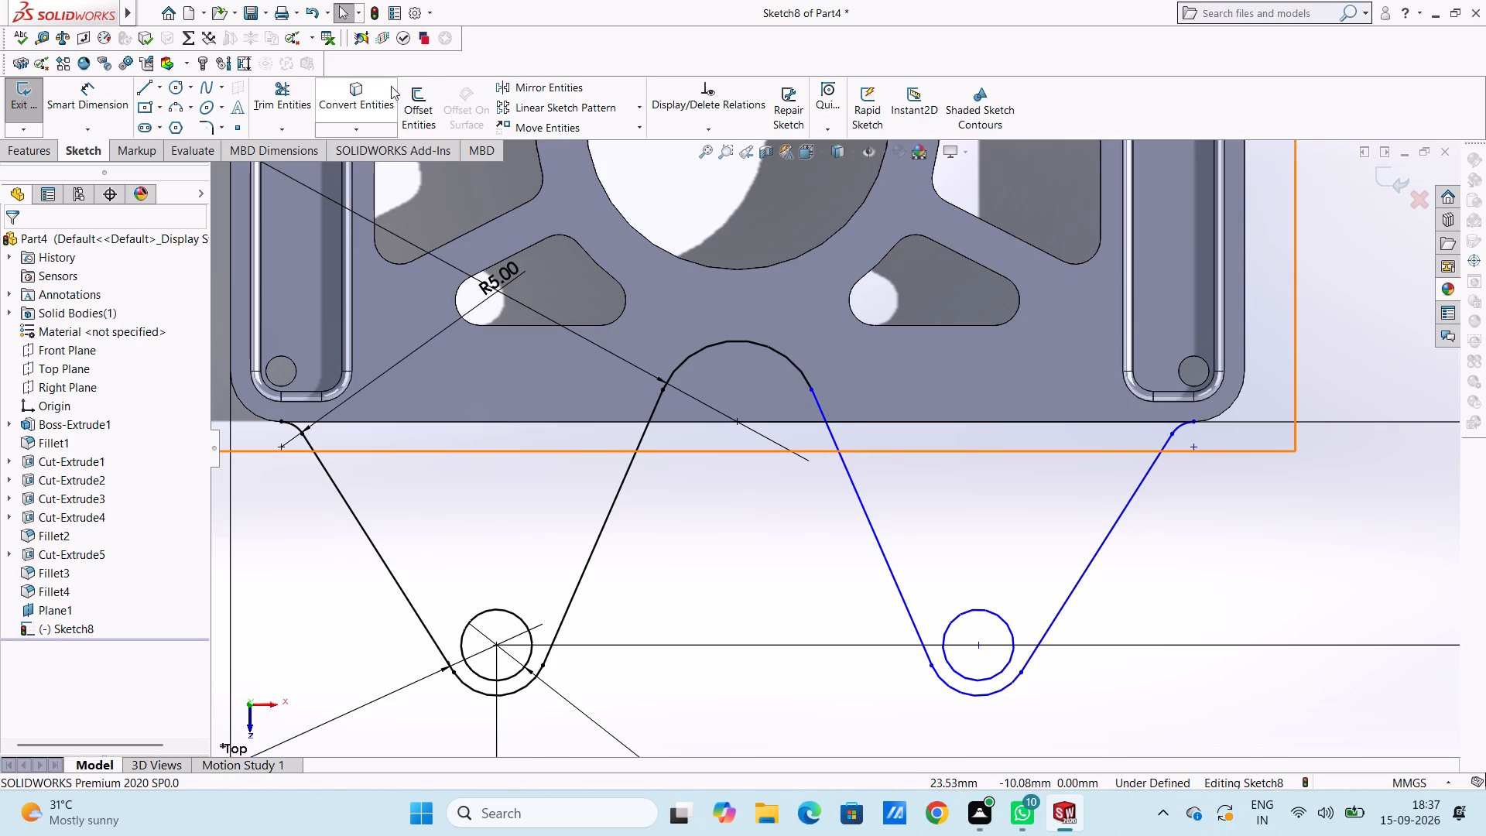
{"action": "left_click", "coordinate": [419, 91]}
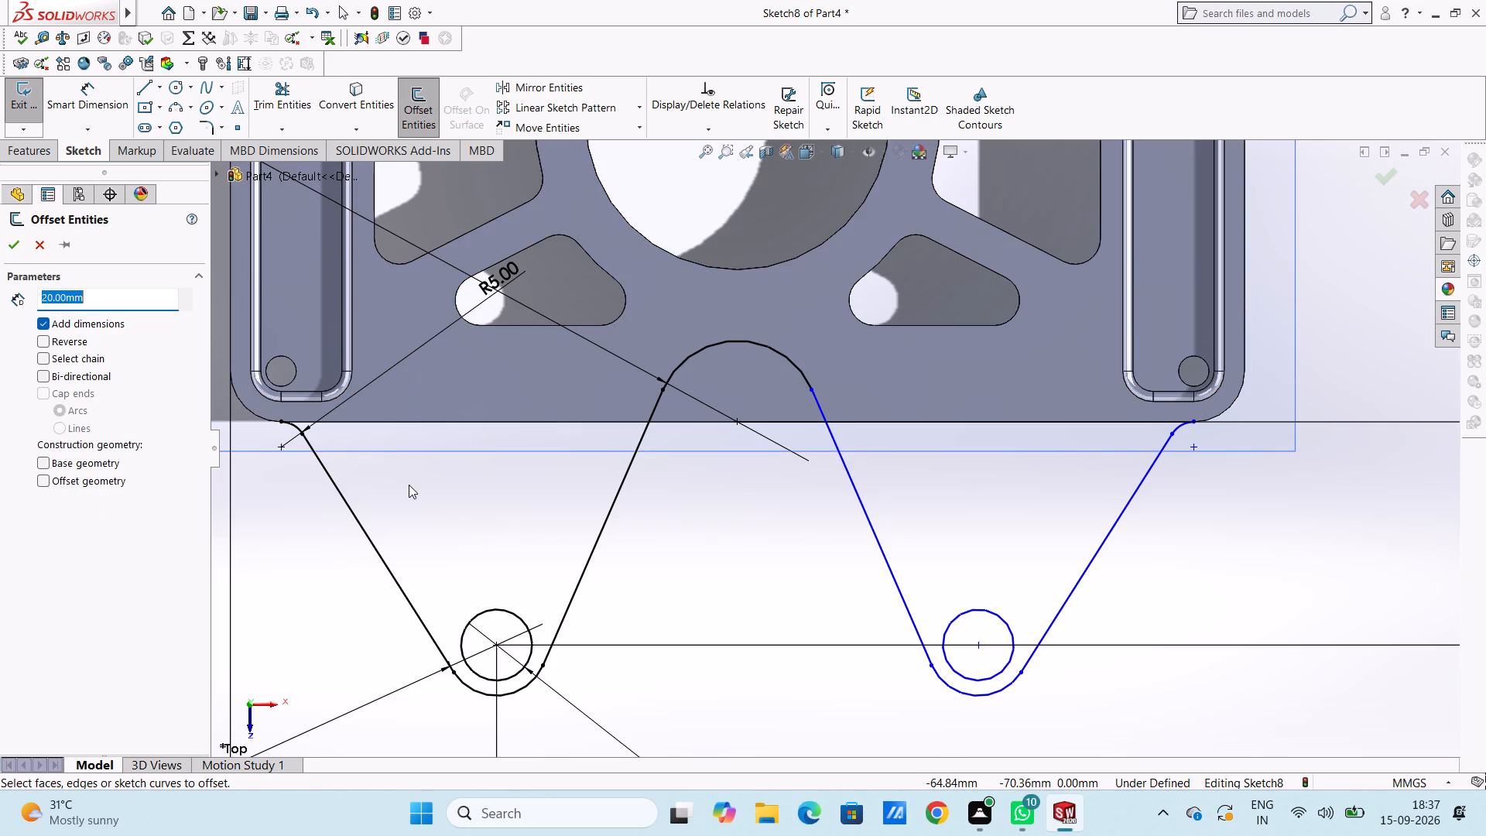
{"action": "type", "text": "16"}
{"action": "key", "text": "Return"}
{"action": "left_click", "coordinate": [381, 554]}
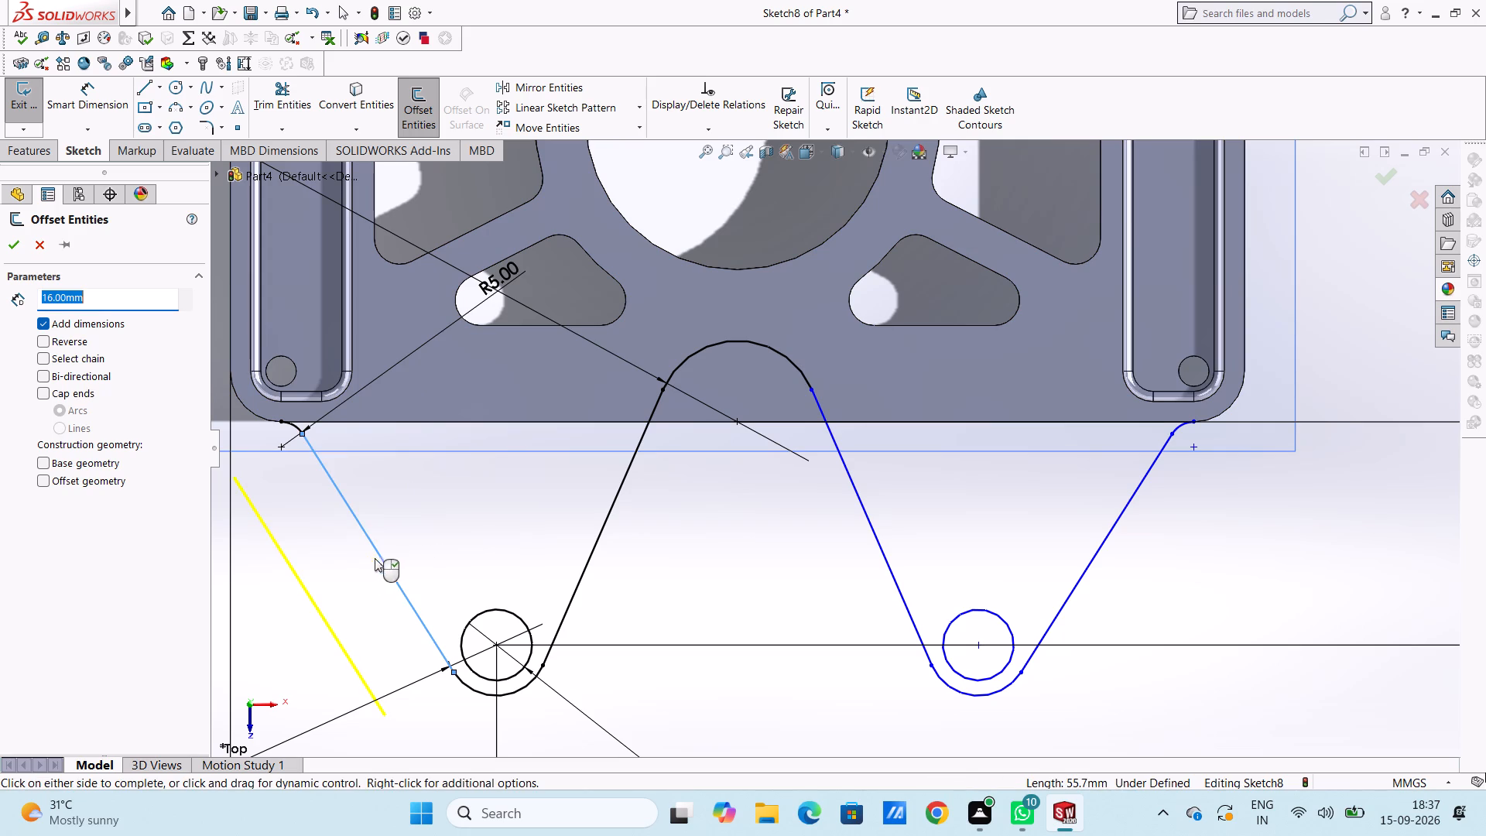
{"action": "left_click", "coordinate": [45, 341]}
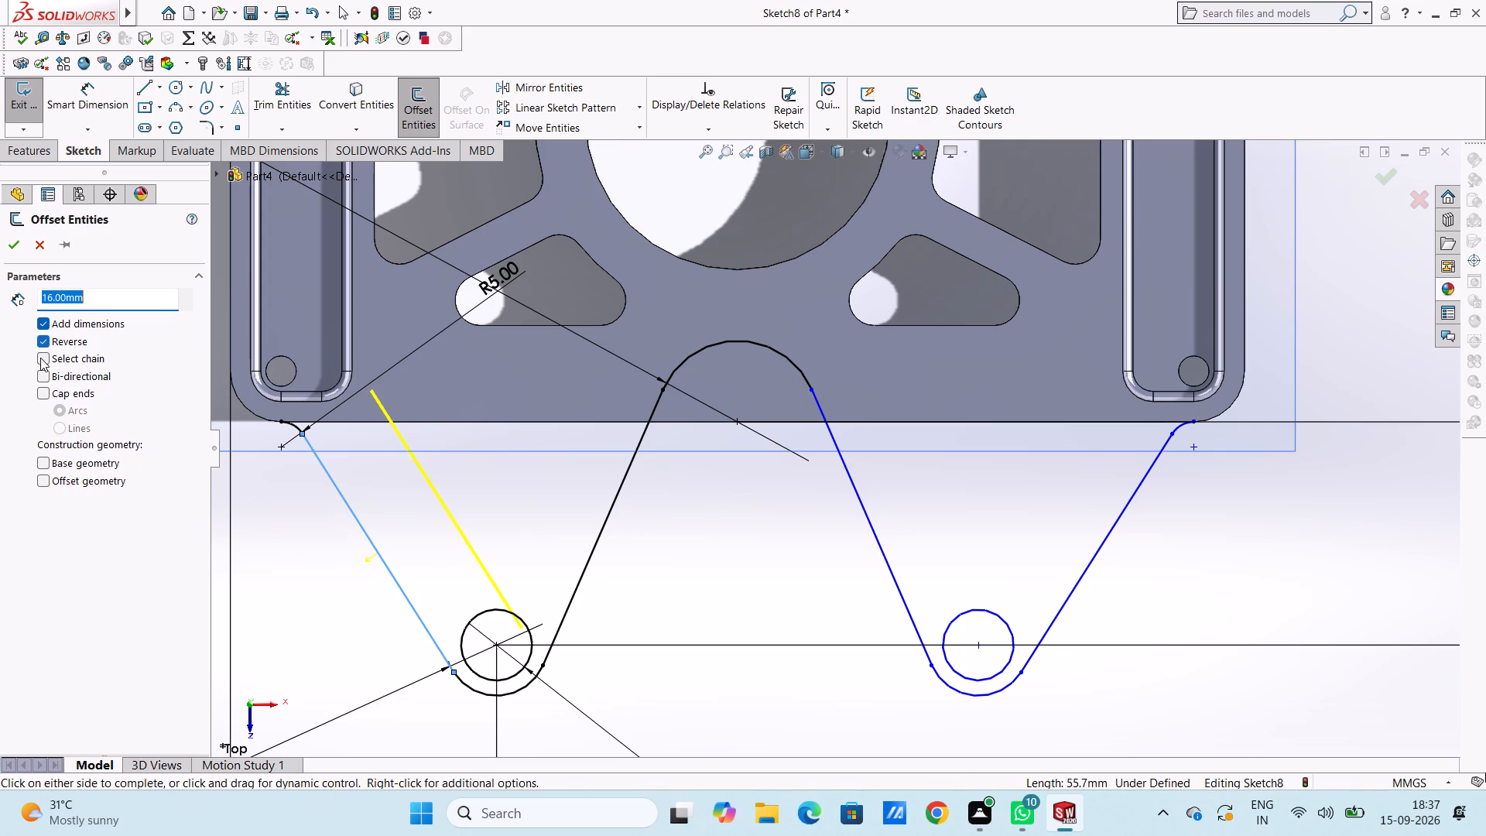
{"action": "left_click", "coordinate": [42, 357]}
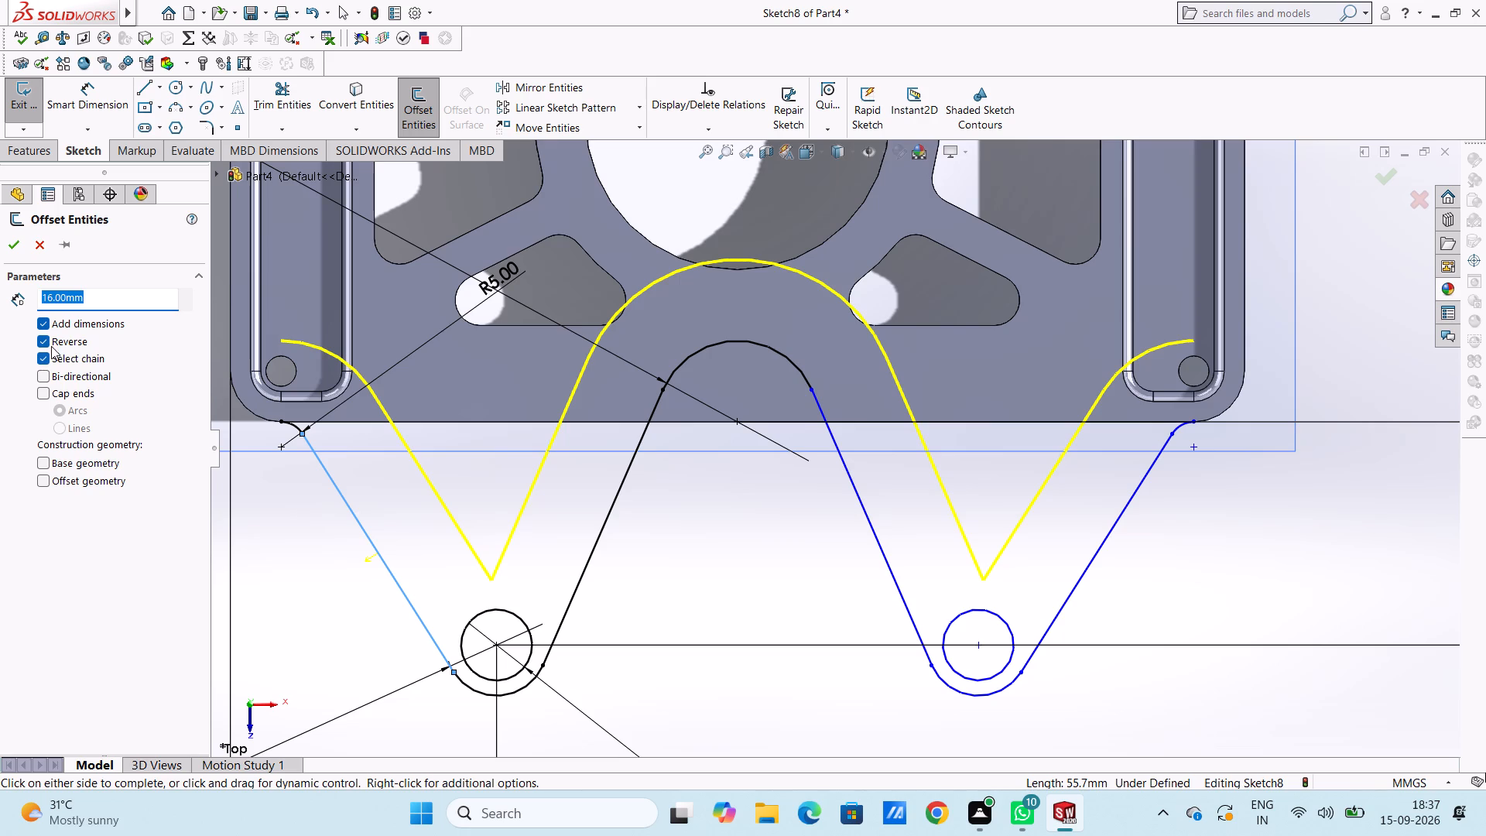
{"action": "left_click", "coordinate": [12, 251]}
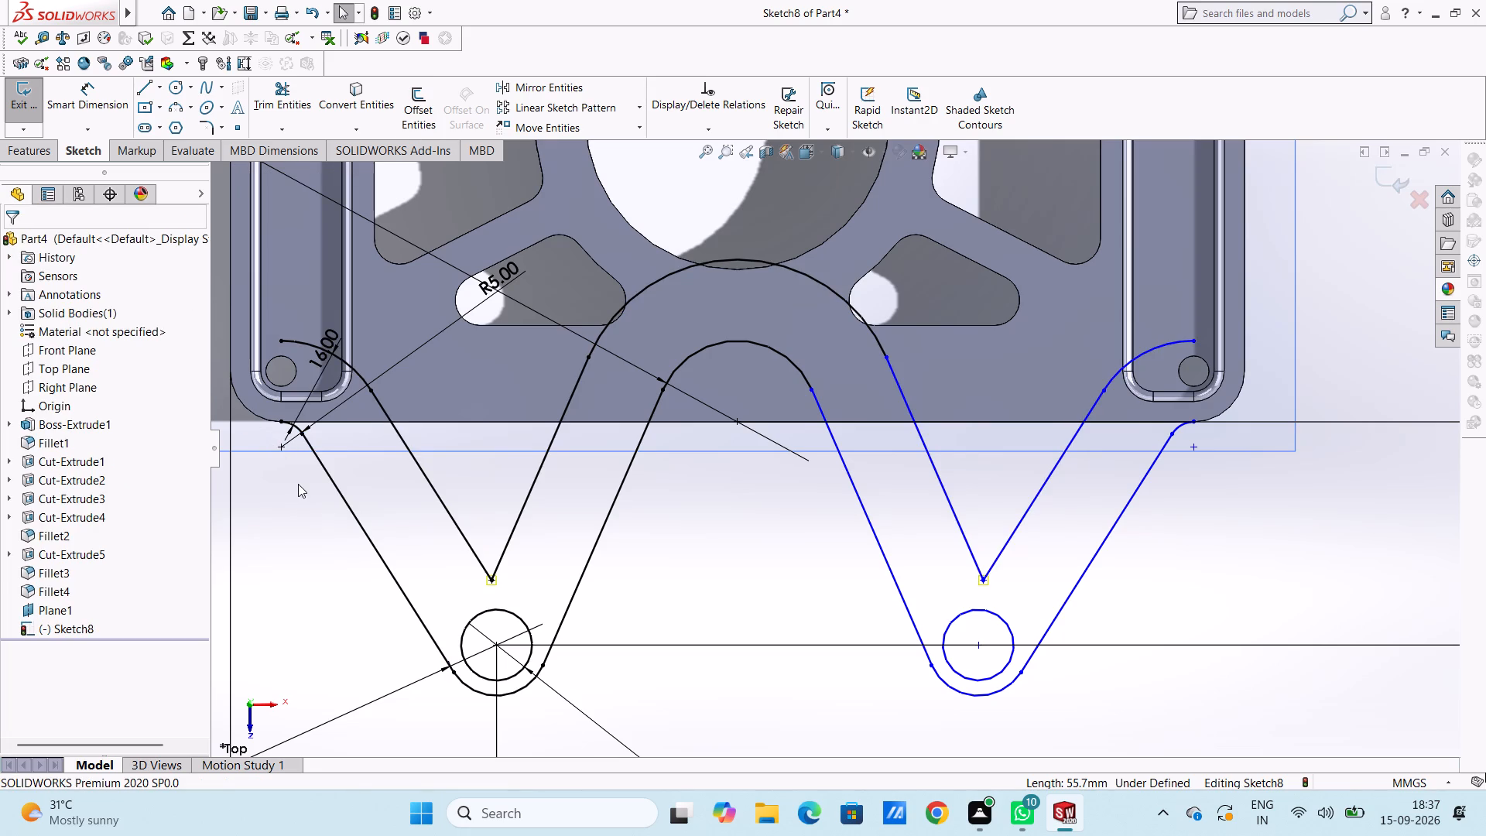
Draw a 16 mm line joining the left V's inner offset line end to the central arc's left tangent point.
{"action": "scroll", "coordinate": [298, 483], "scroll_direction": "up", "scroll_amount": 2}
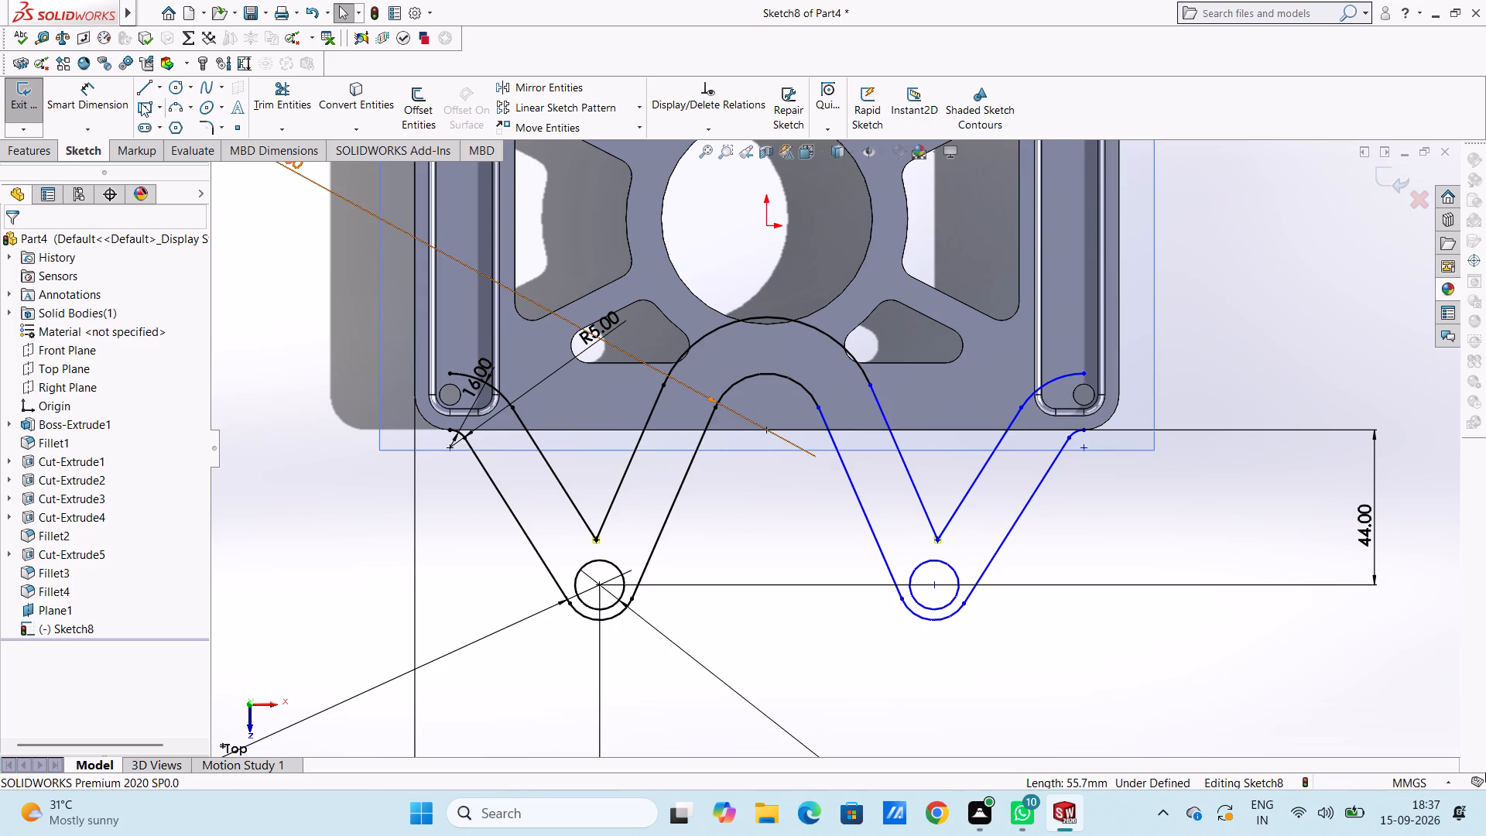
{"action": "left_click", "coordinate": [141, 82]}
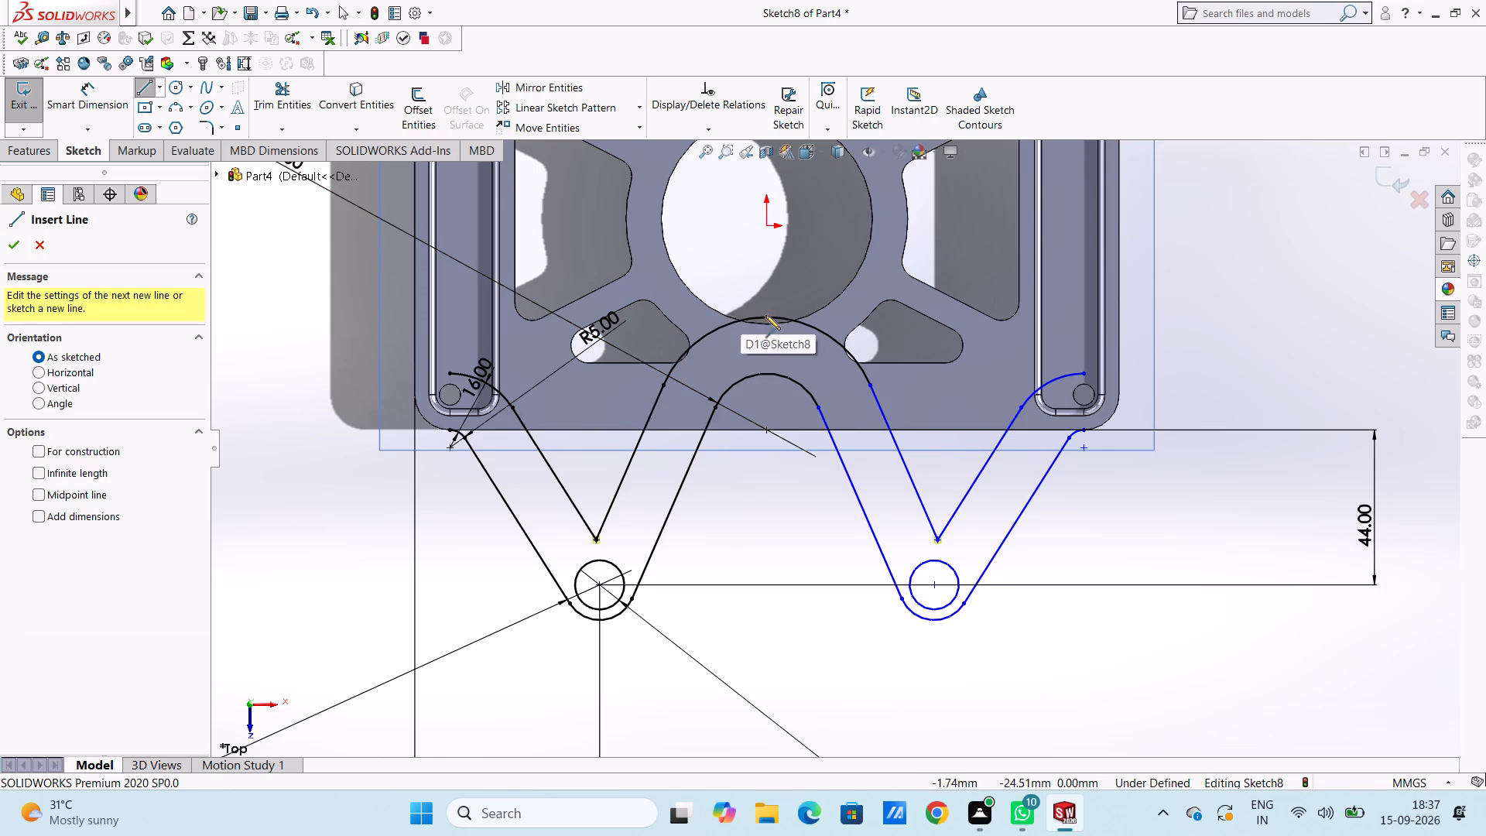
{"action": "left_click", "coordinate": [661, 384]}
{"action": "left_click", "coordinate": [713, 409]}
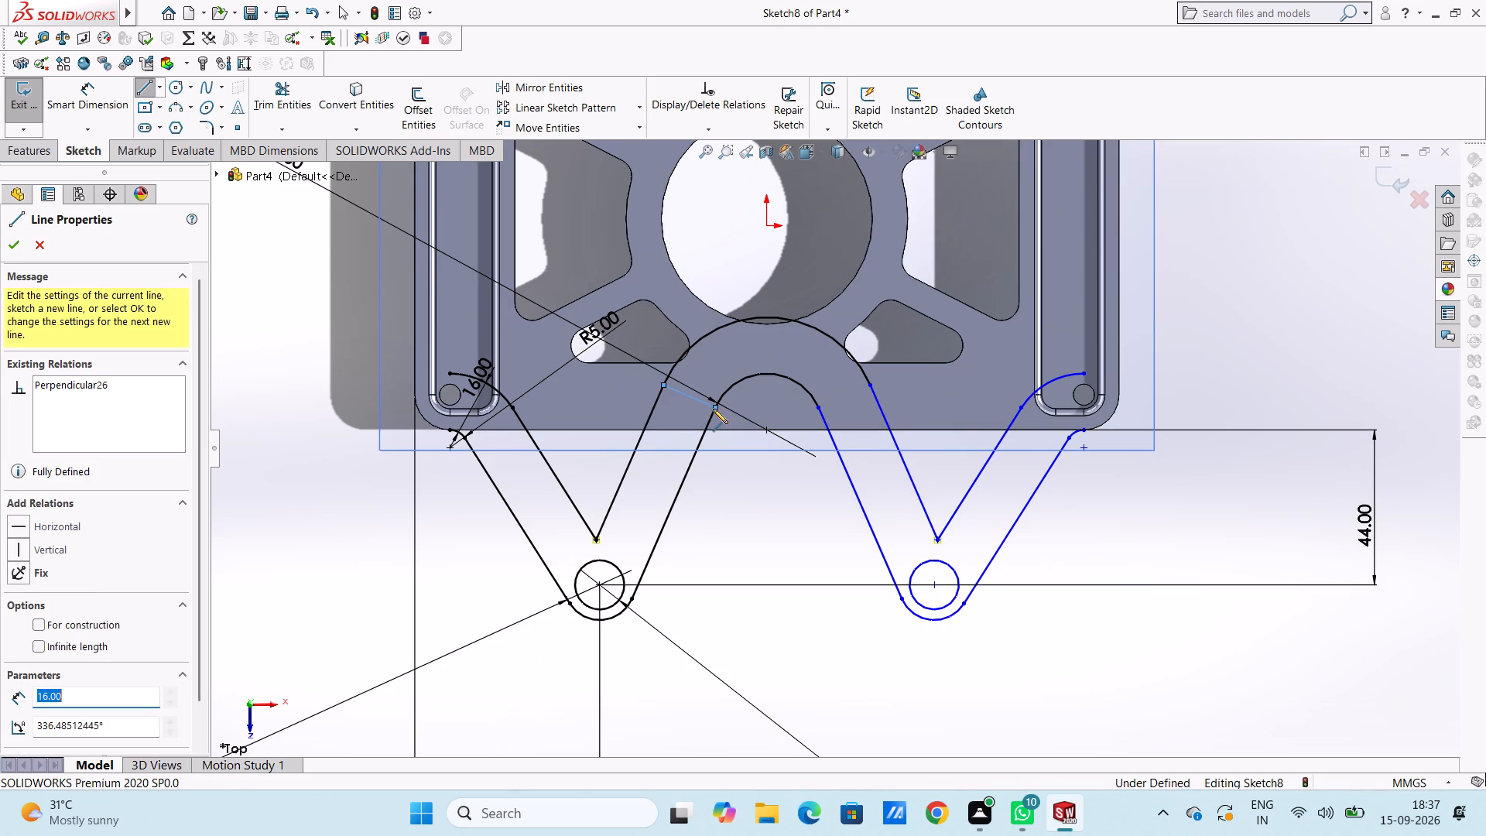
{"action": "key", "text": "Escape"}
{"action": "key", "text": "Escape"}
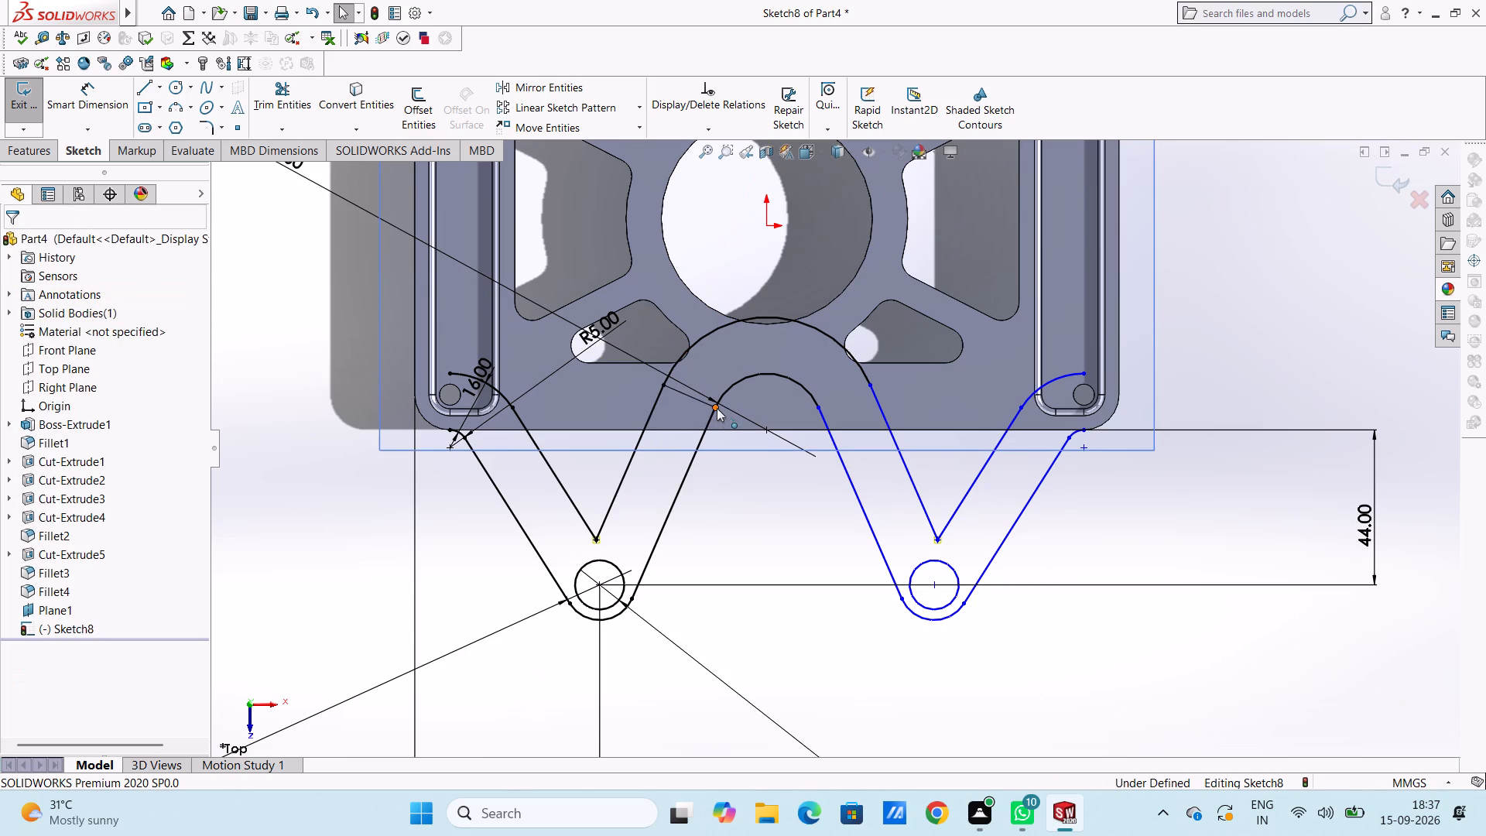
Trim away the offset profile's central arc, both lines of its right V and its two outer end arcs.
{"action": "left_click", "coordinate": [266, 94]}
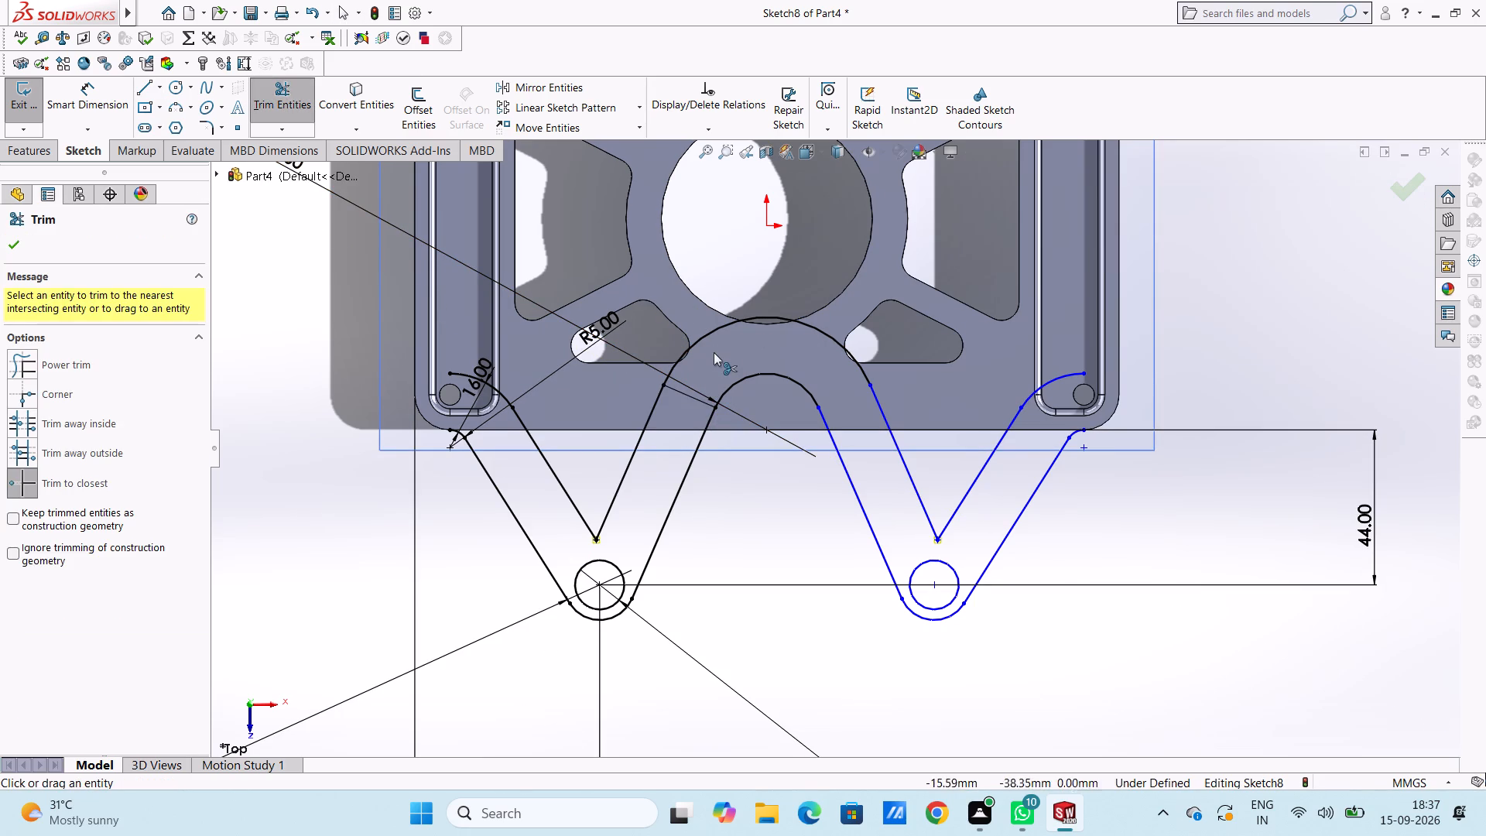
{"action": "left_click", "coordinate": [708, 333]}
{"action": "left_click", "coordinate": [881, 403]}
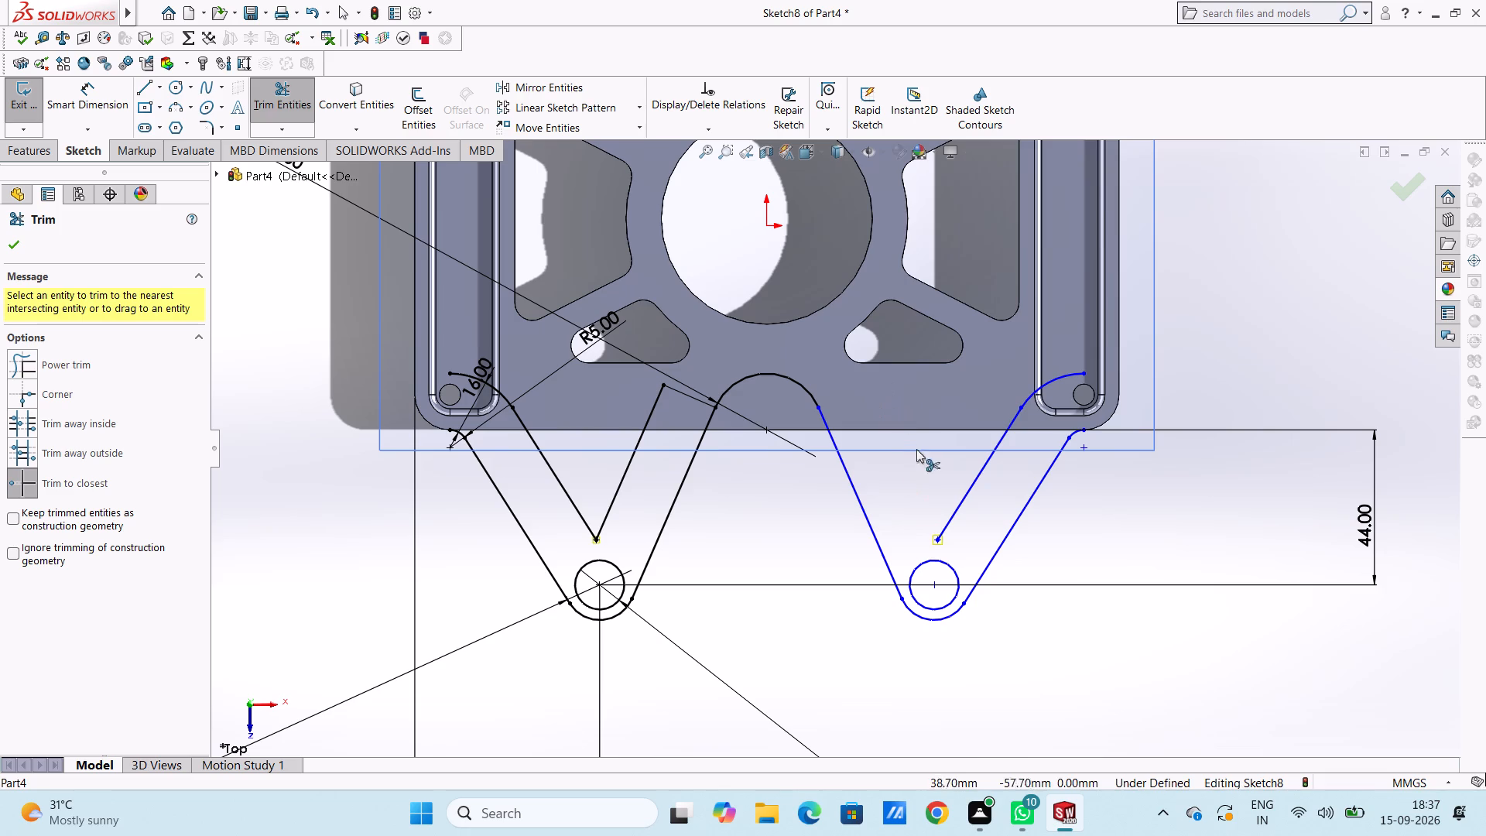
{"action": "left_click", "coordinate": [961, 501]}
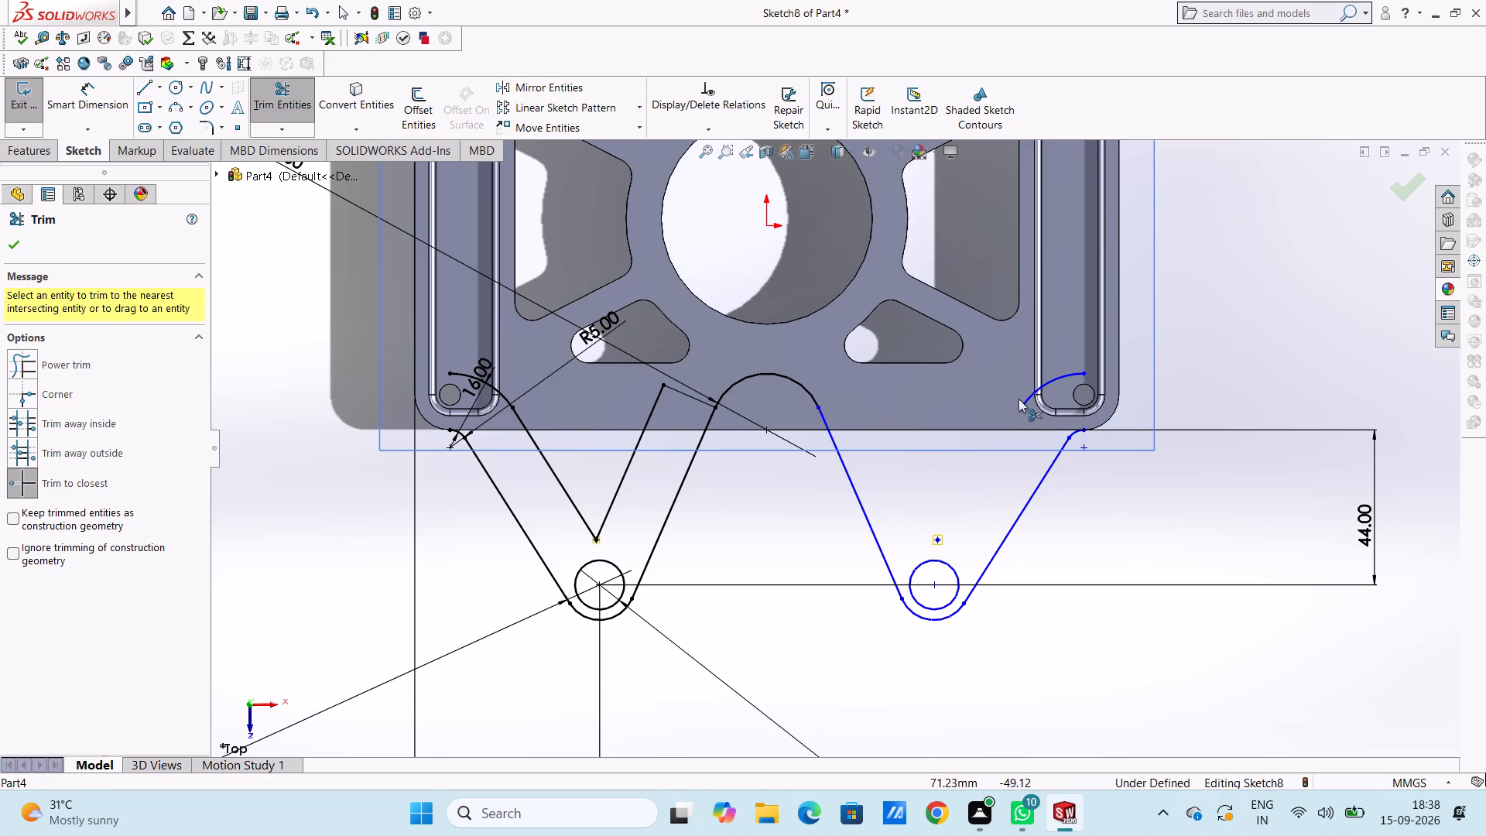
{"action": "left_click", "coordinate": [1026, 402]}
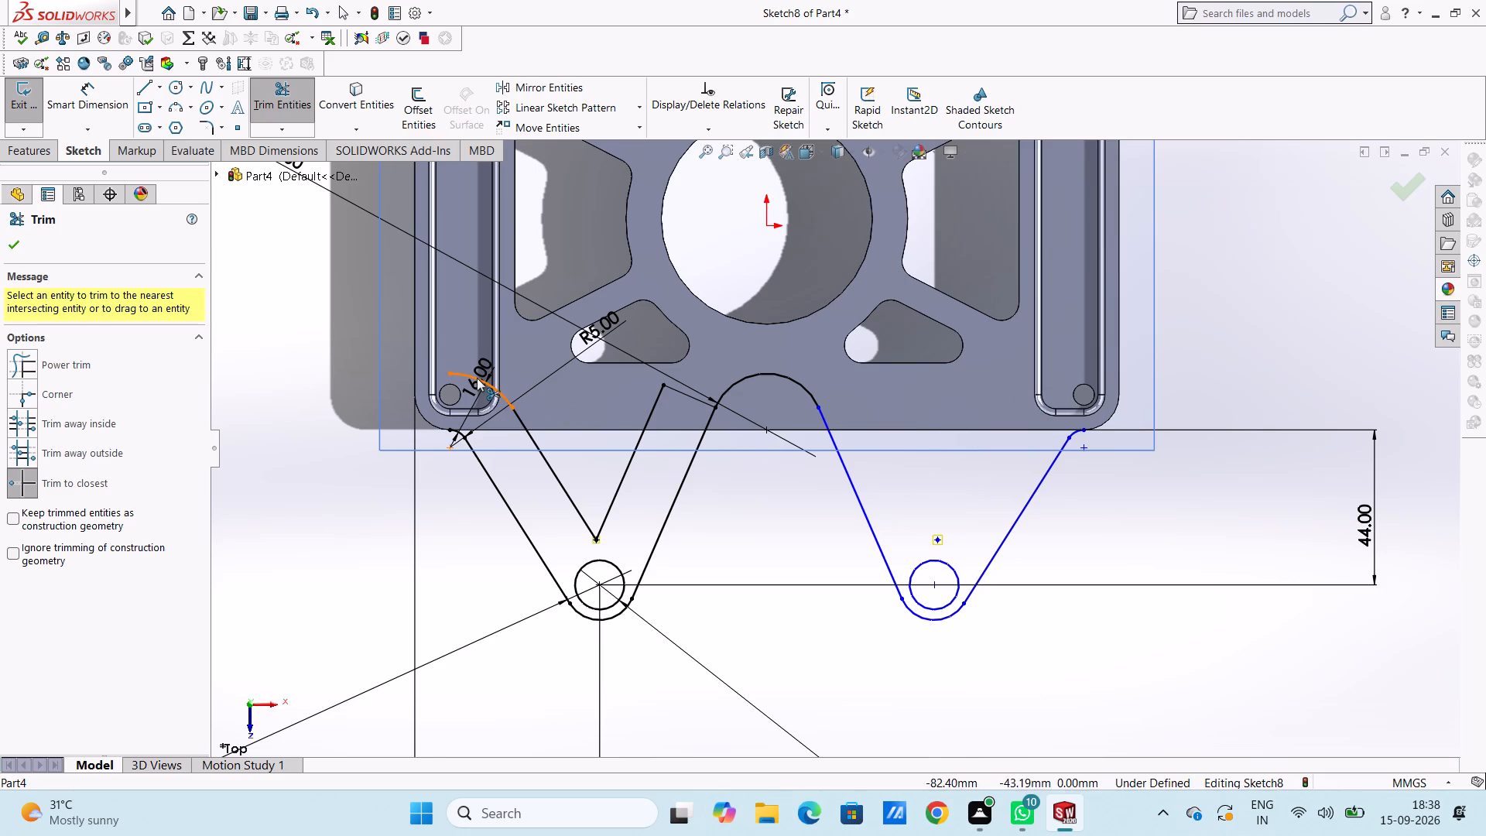
{"action": "left_click", "coordinate": [481, 379]}
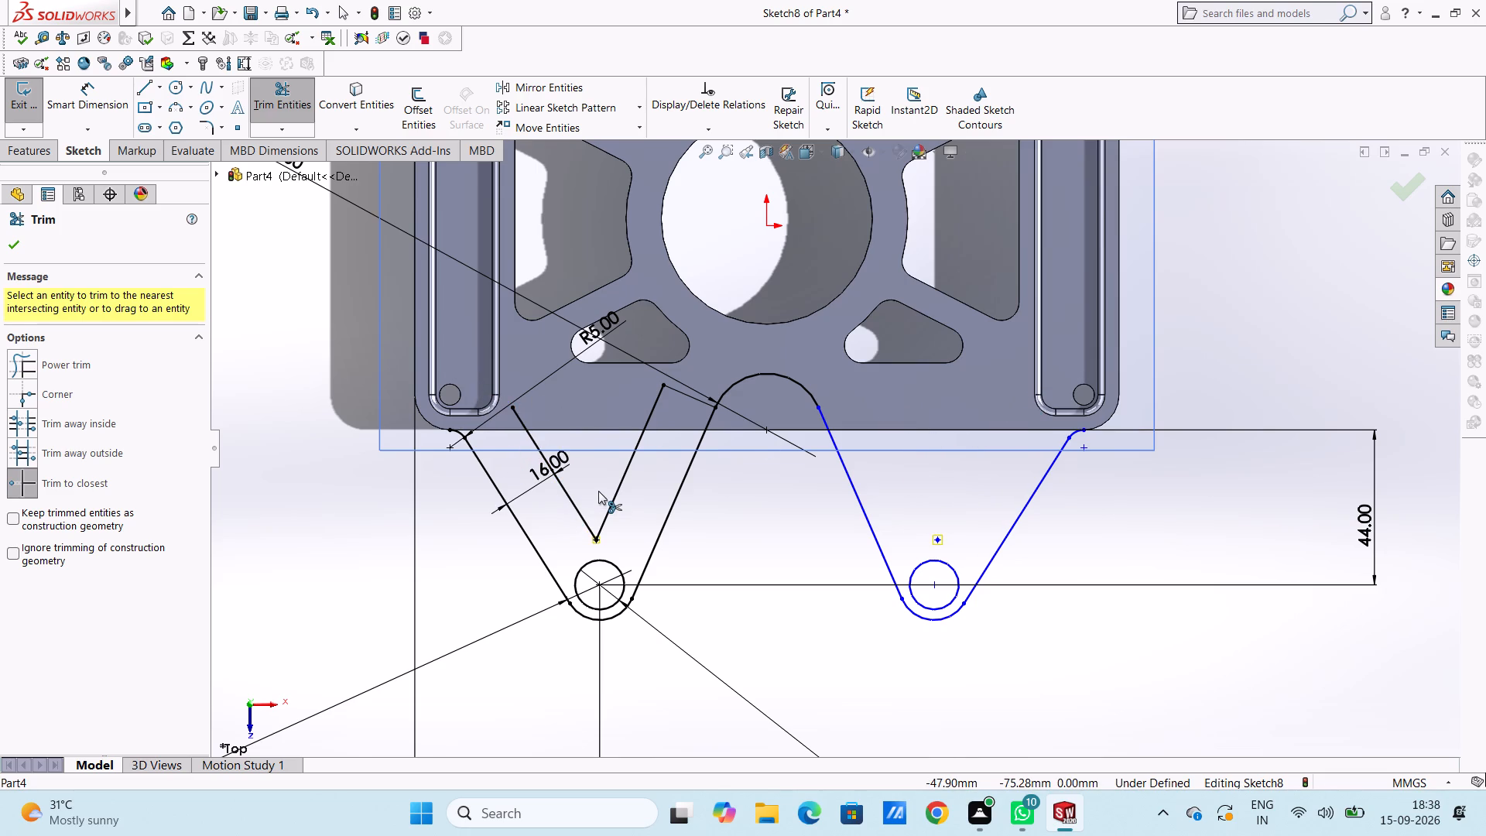
{"action": "scroll", "coordinate": [598, 491], "scroll_direction": "down", "scroll_amount": 2}
{"action": "key", "text": "Escape"}
{"action": "key", "text": "Escape"}
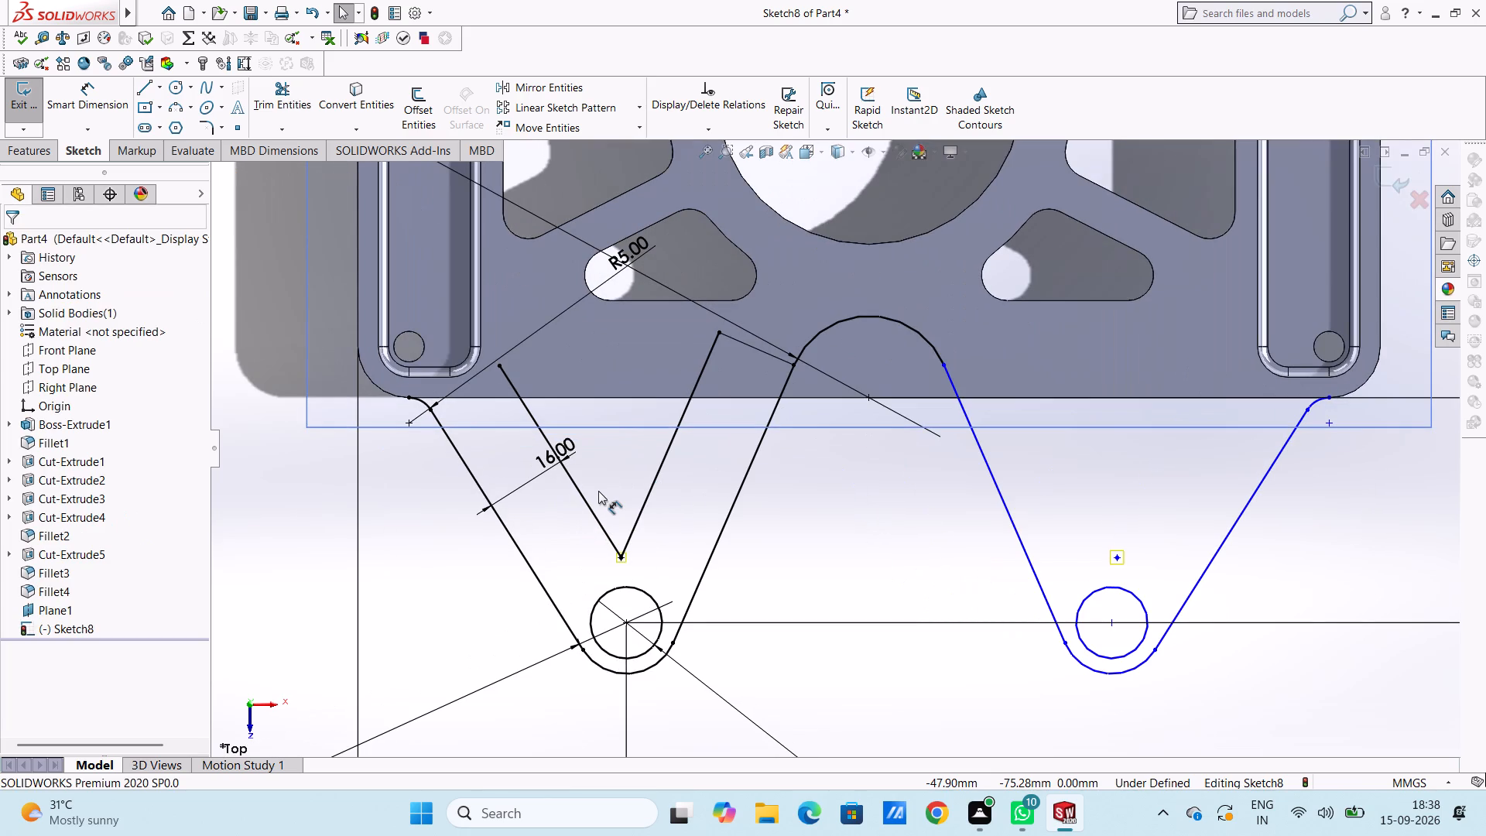
Offset the base's straight front edge 5 mm outward, away from the base, with a dimension added.
{"action": "left_click", "coordinate": [418, 98]}
{"action": "left_click", "coordinate": [598, 398]}
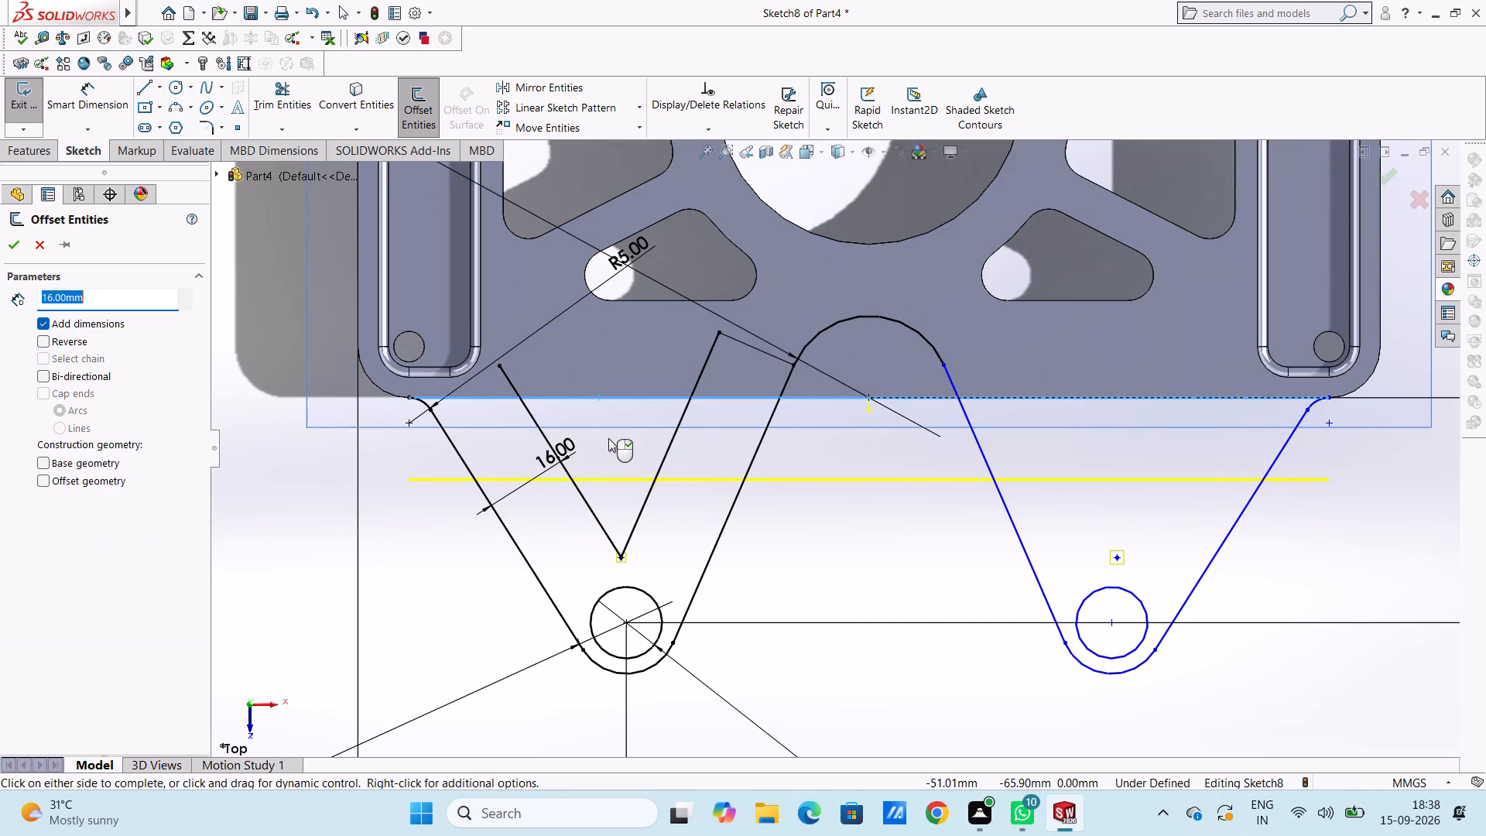
{"action": "key", "text": "5"}
{"action": "key", "text": "Return"}
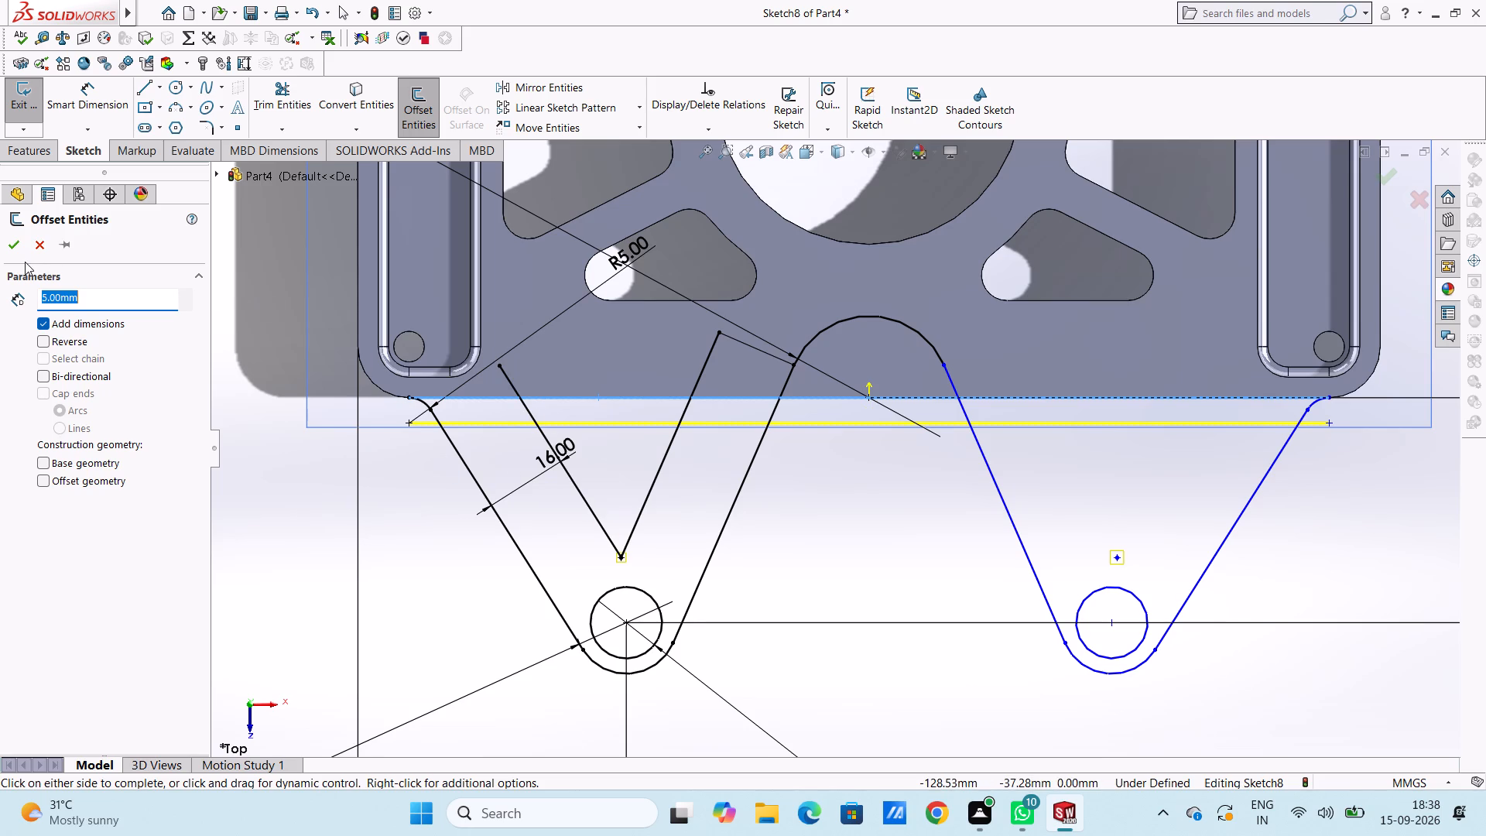
{"action": "left_click", "coordinate": [10, 244]}
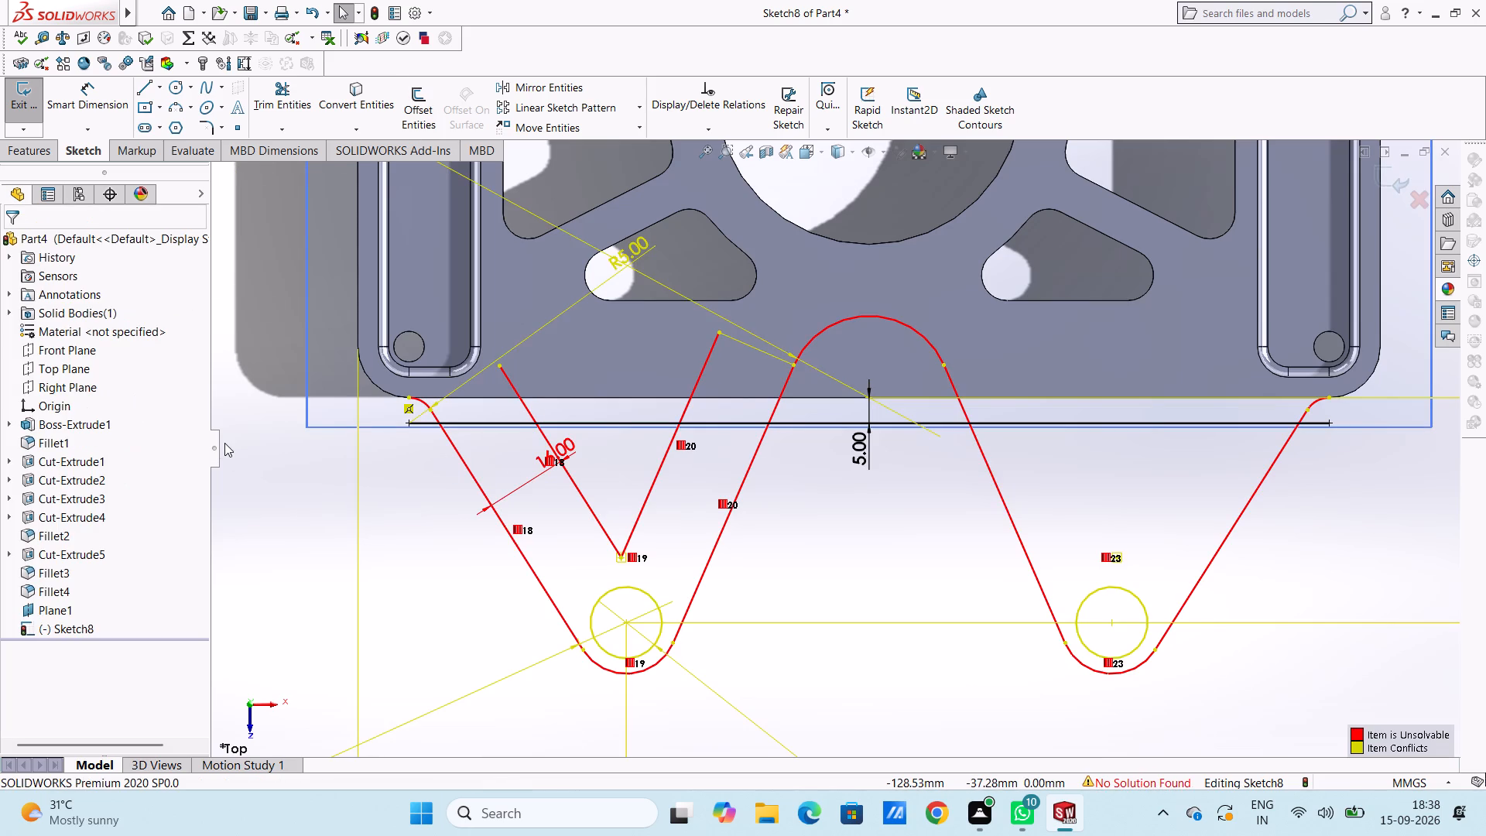
{"action": "scroll", "coordinate": [264, 462], "scroll_direction": "down", "scroll_amount": 1}
{"action": "scroll", "coordinate": [317, 485], "scroll_direction": "up", "scroll_amount": 2}
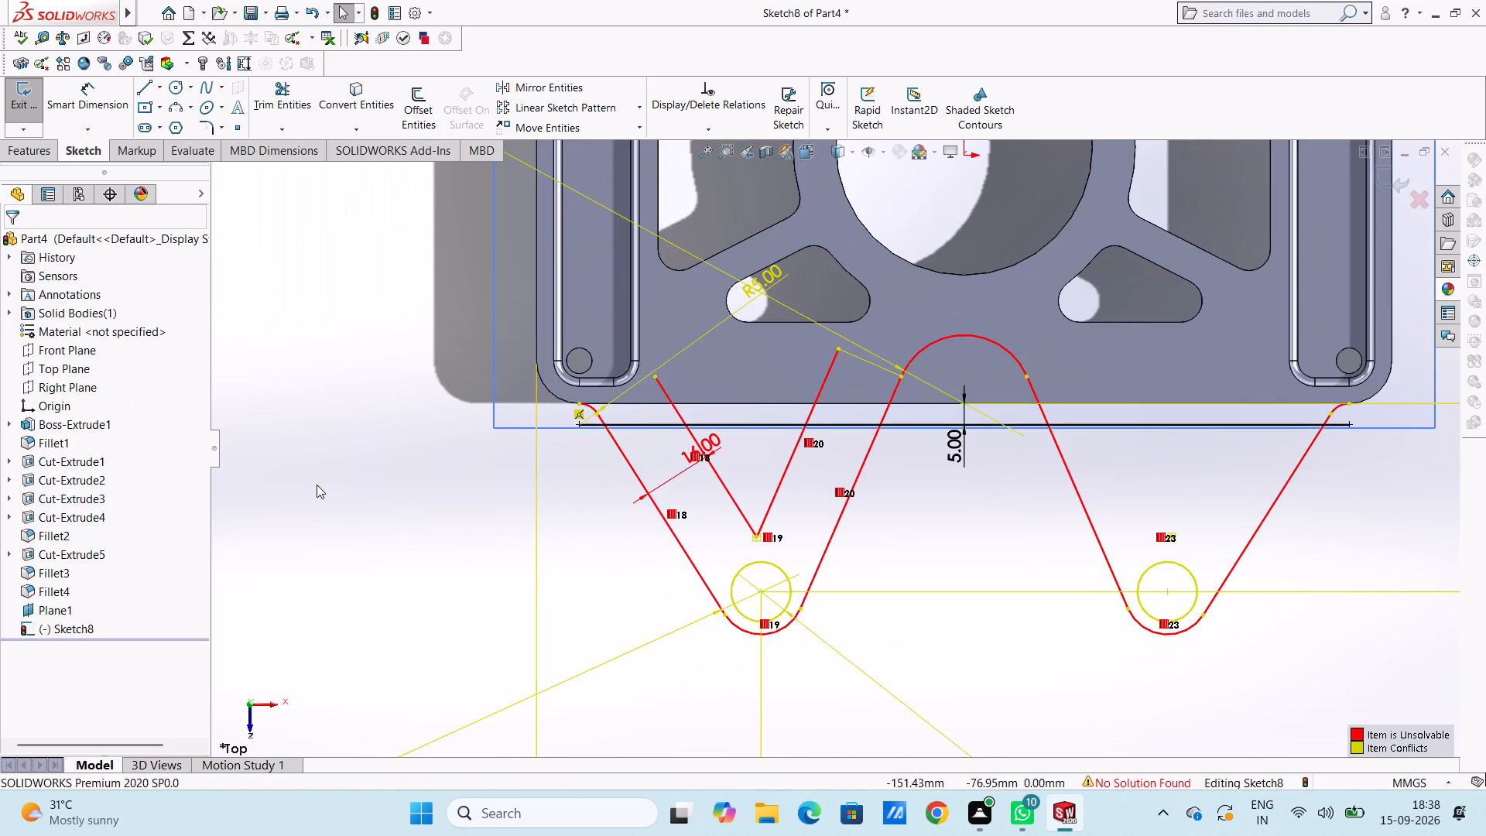
{"action": "scroll", "coordinate": [317, 485], "scroll_direction": "up", "scroll_amount": 2}
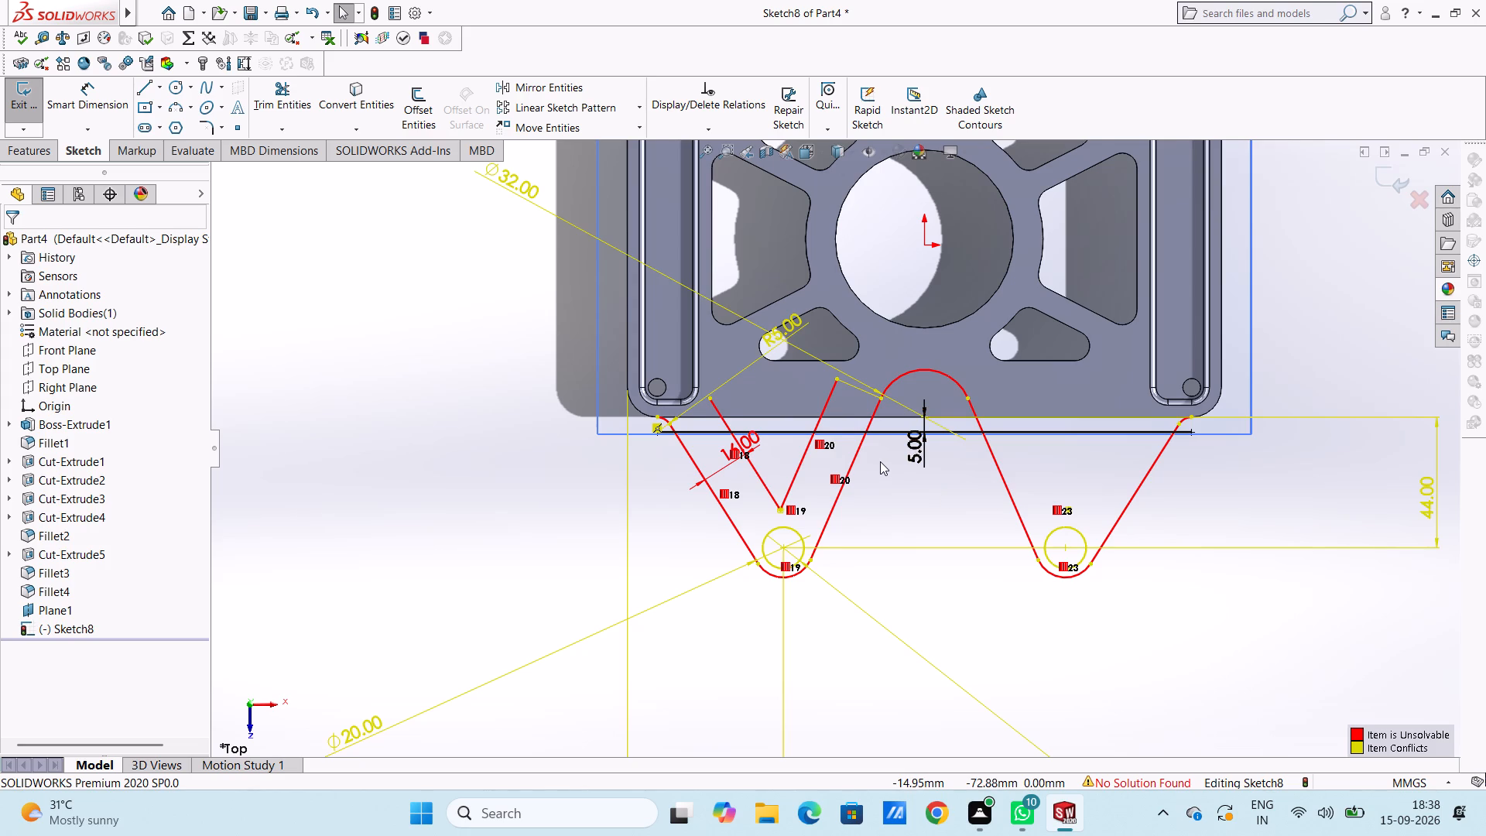
Delete the offset relation linking the left V's outer line to its inner offset line.
{"action": "scroll", "coordinate": [880, 461], "scroll_direction": "down", "scroll_amount": 2}
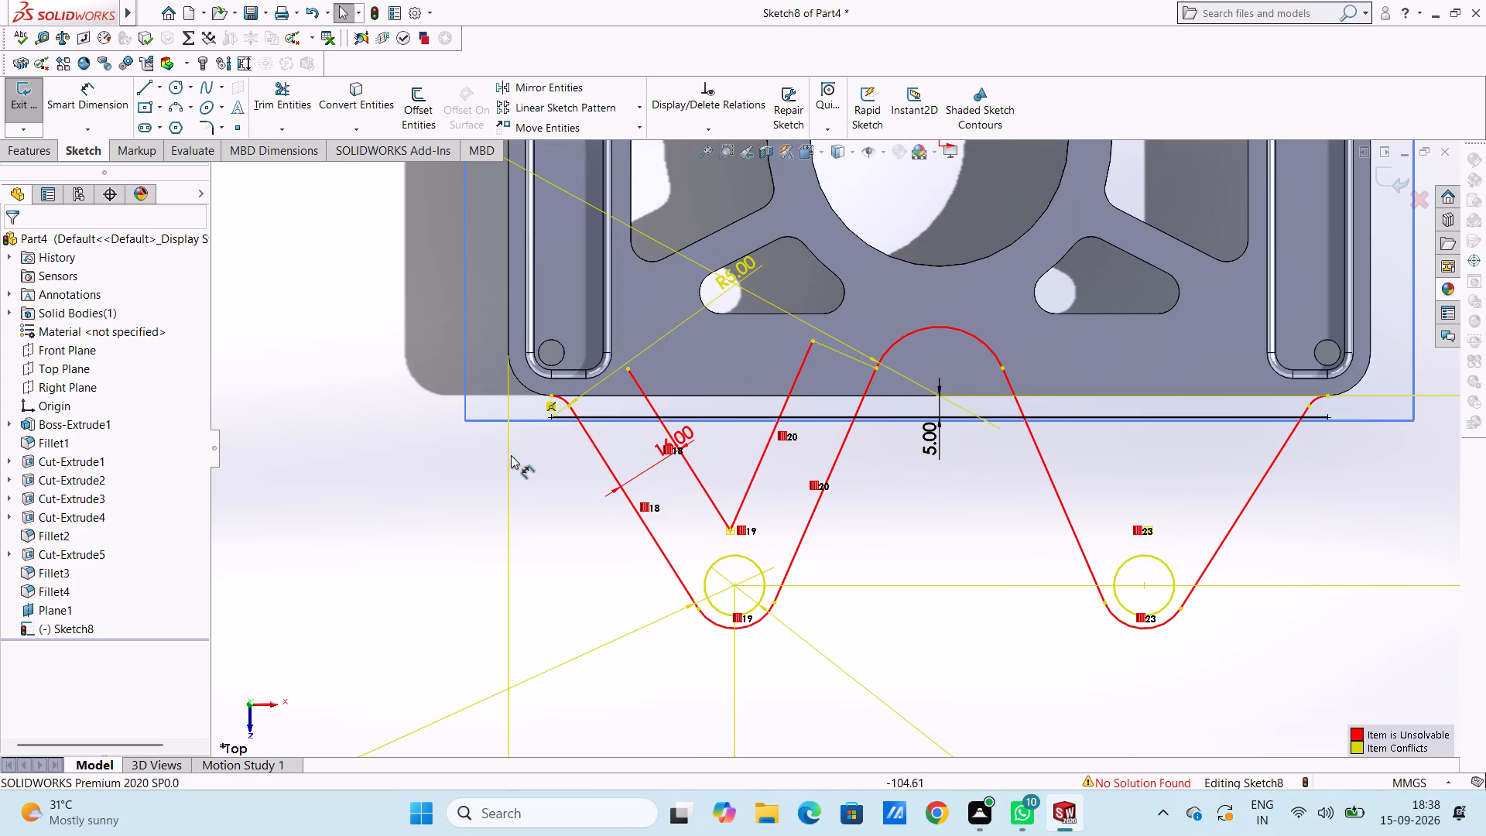
{"action": "left_click", "coordinate": [667, 448]}
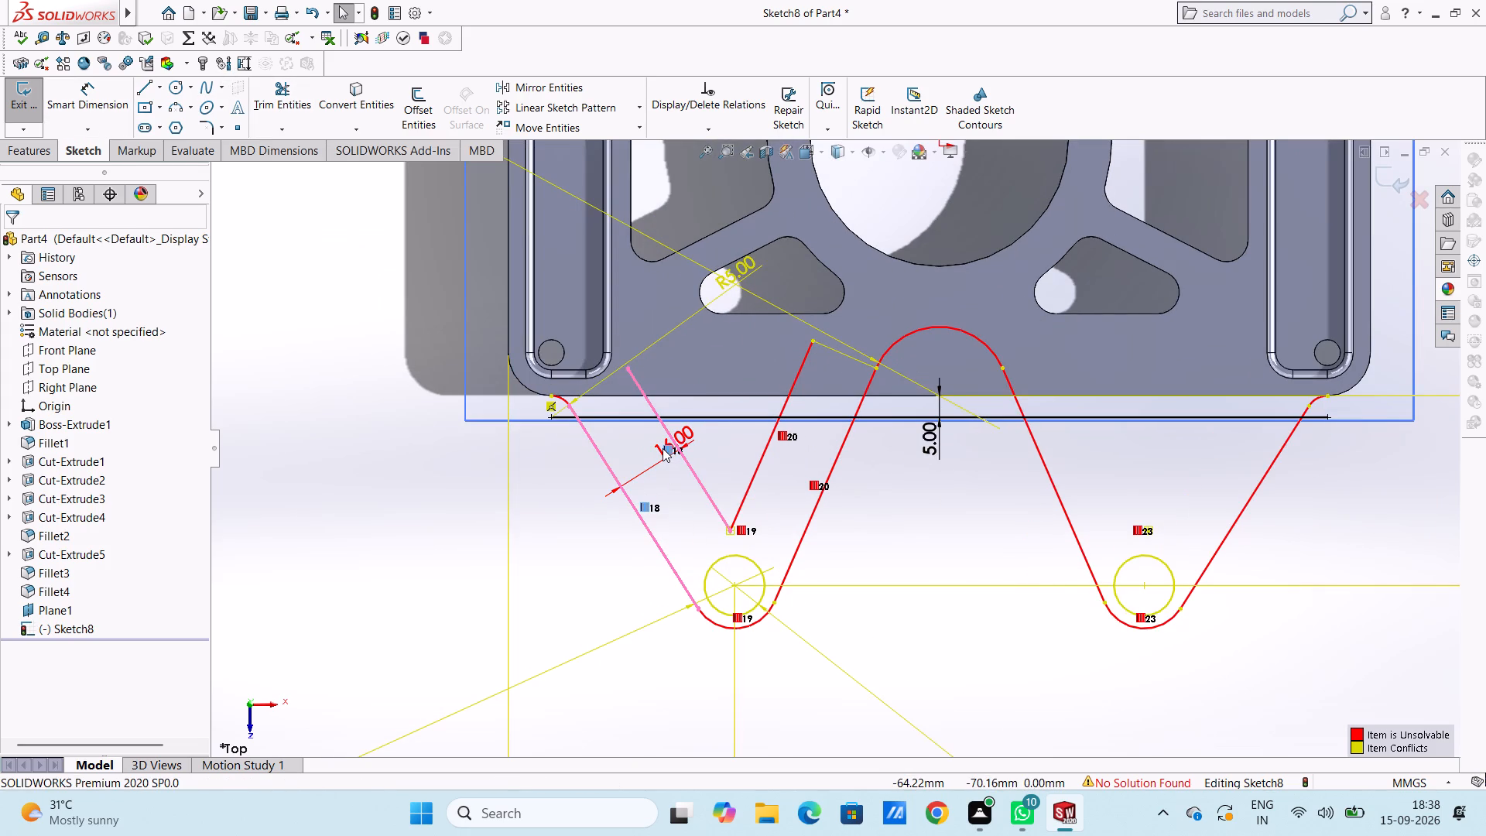
{"action": "key", "text": "Delete"}
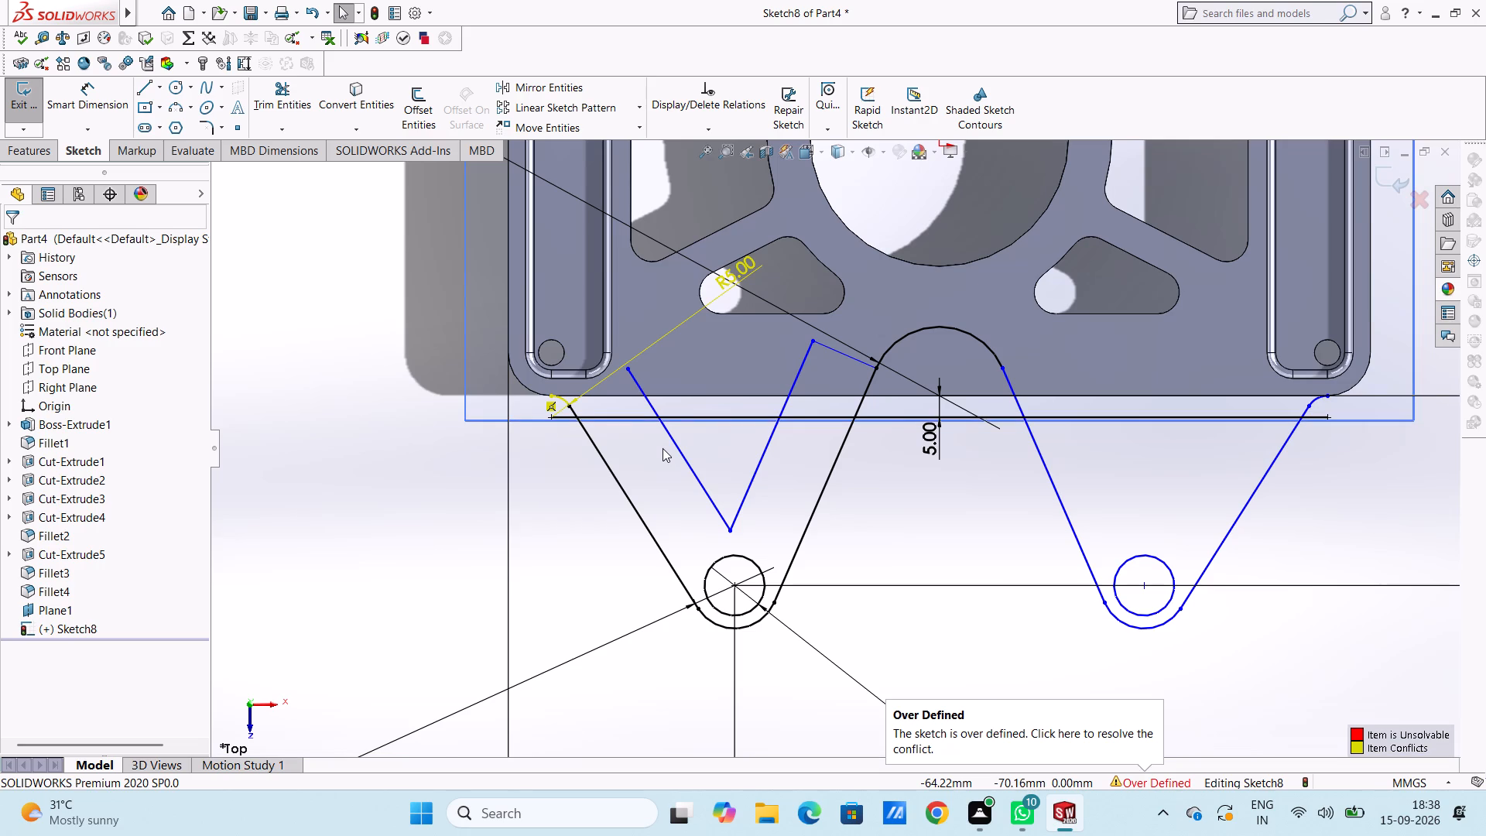
Trim the inner V's two lines back to the 5 mm edge offset line and remove the short line joining it to the central arc.
{"action": "scroll", "coordinate": [663, 449], "scroll_direction": "down", "scroll_amount": 1}
{"action": "scroll", "coordinate": [663, 449], "scroll_direction": "up", "scroll_amount": 2}
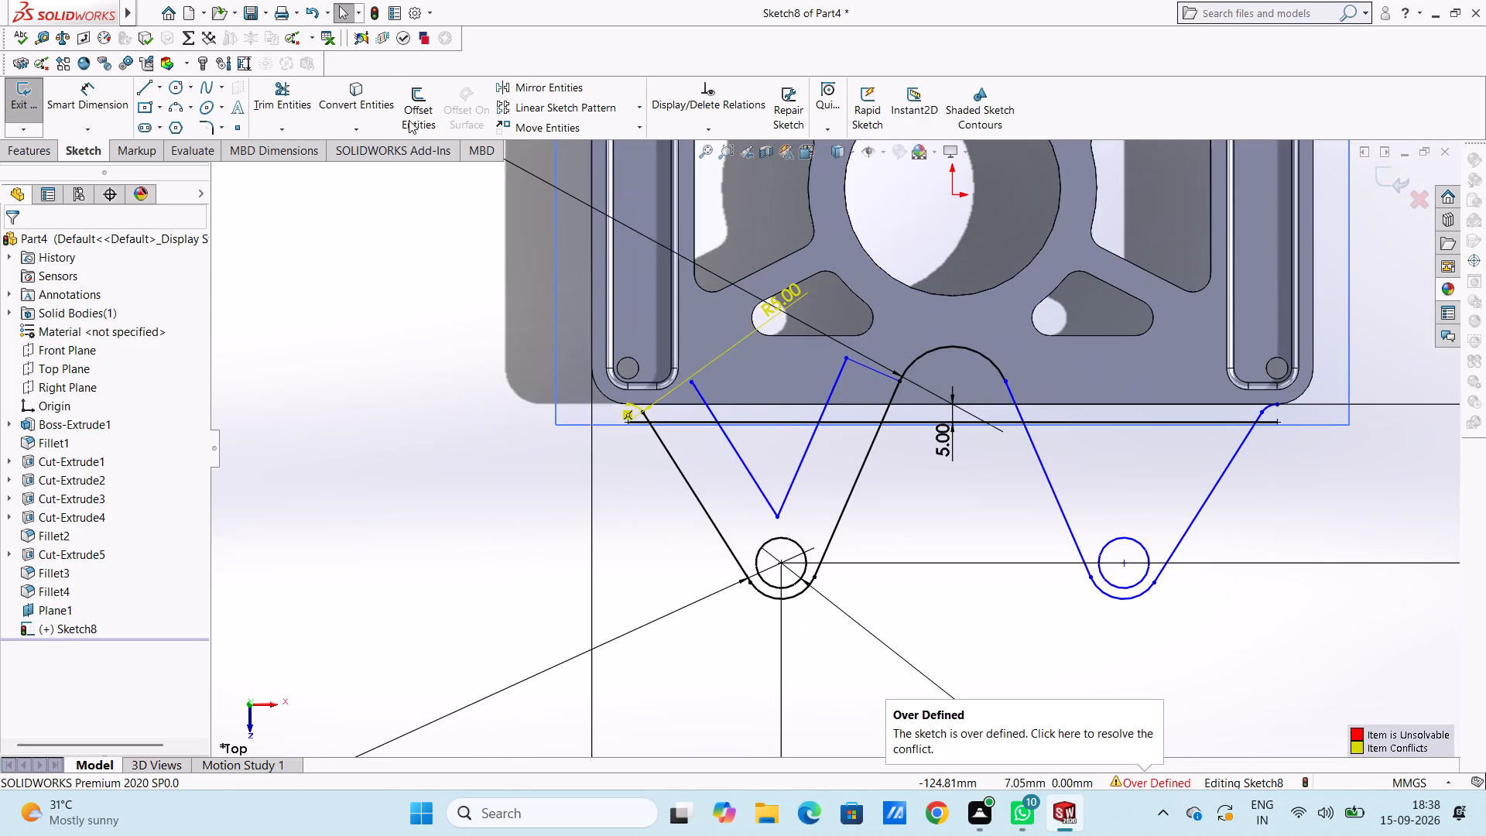
{"action": "left_click", "coordinate": [282, 88]}
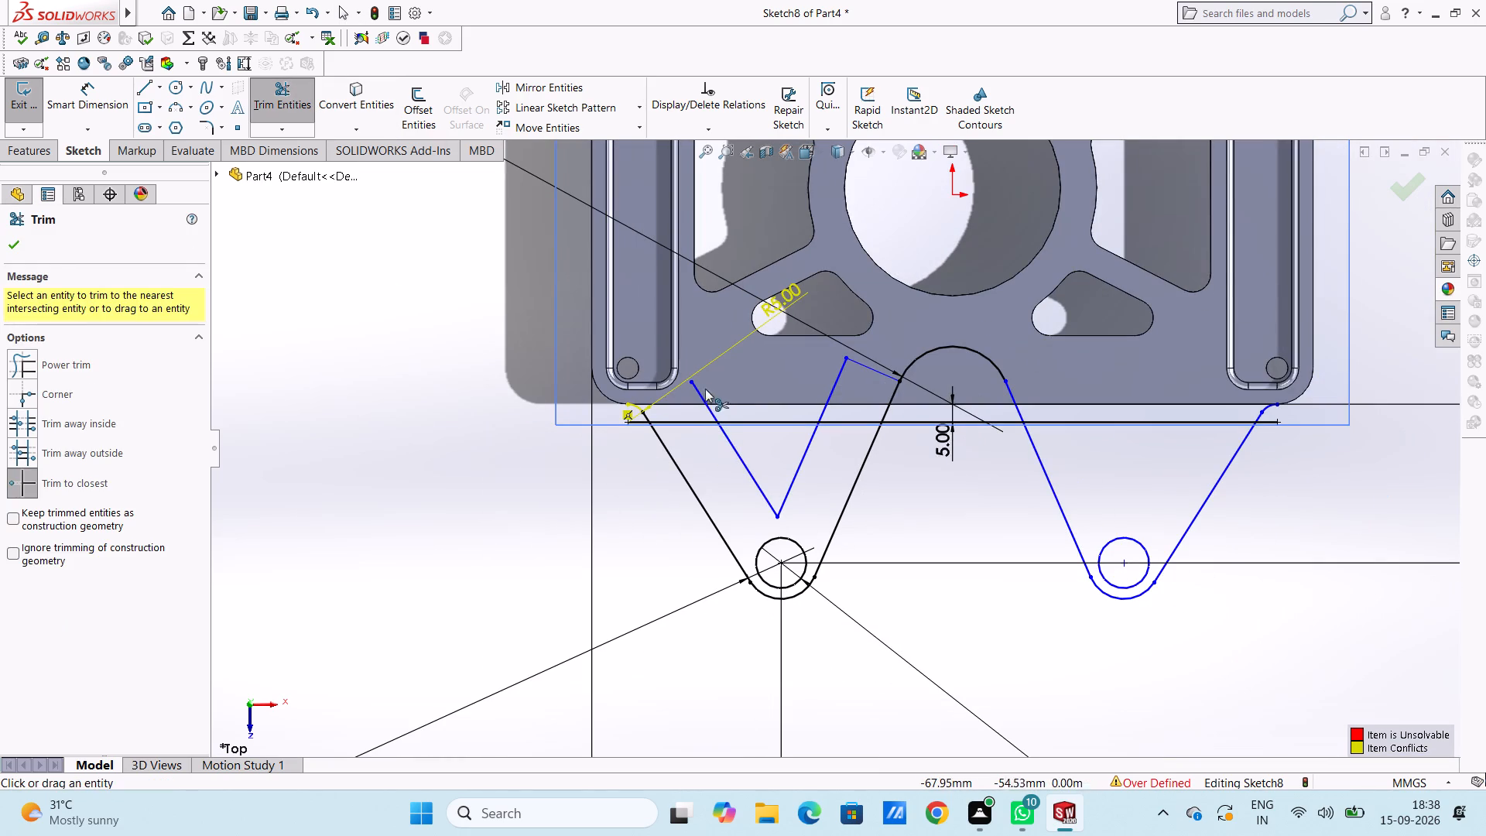
{"action": "left_click", "coordinate": [696, 382]}
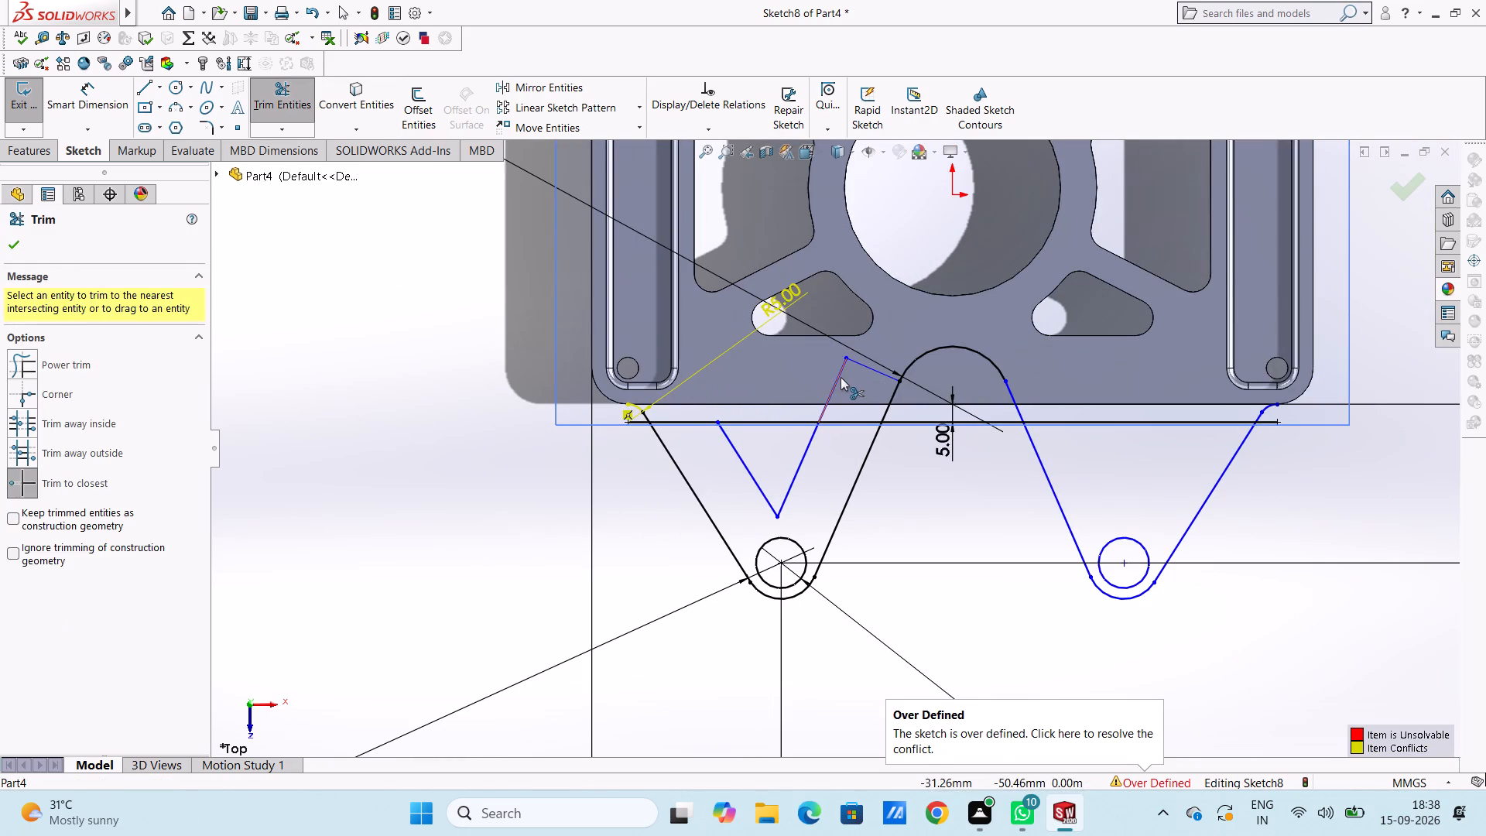
{"action": "left_click", "coordinate": [841, 377]}
{"action": "left_click", "coordinate": [862, 363]}
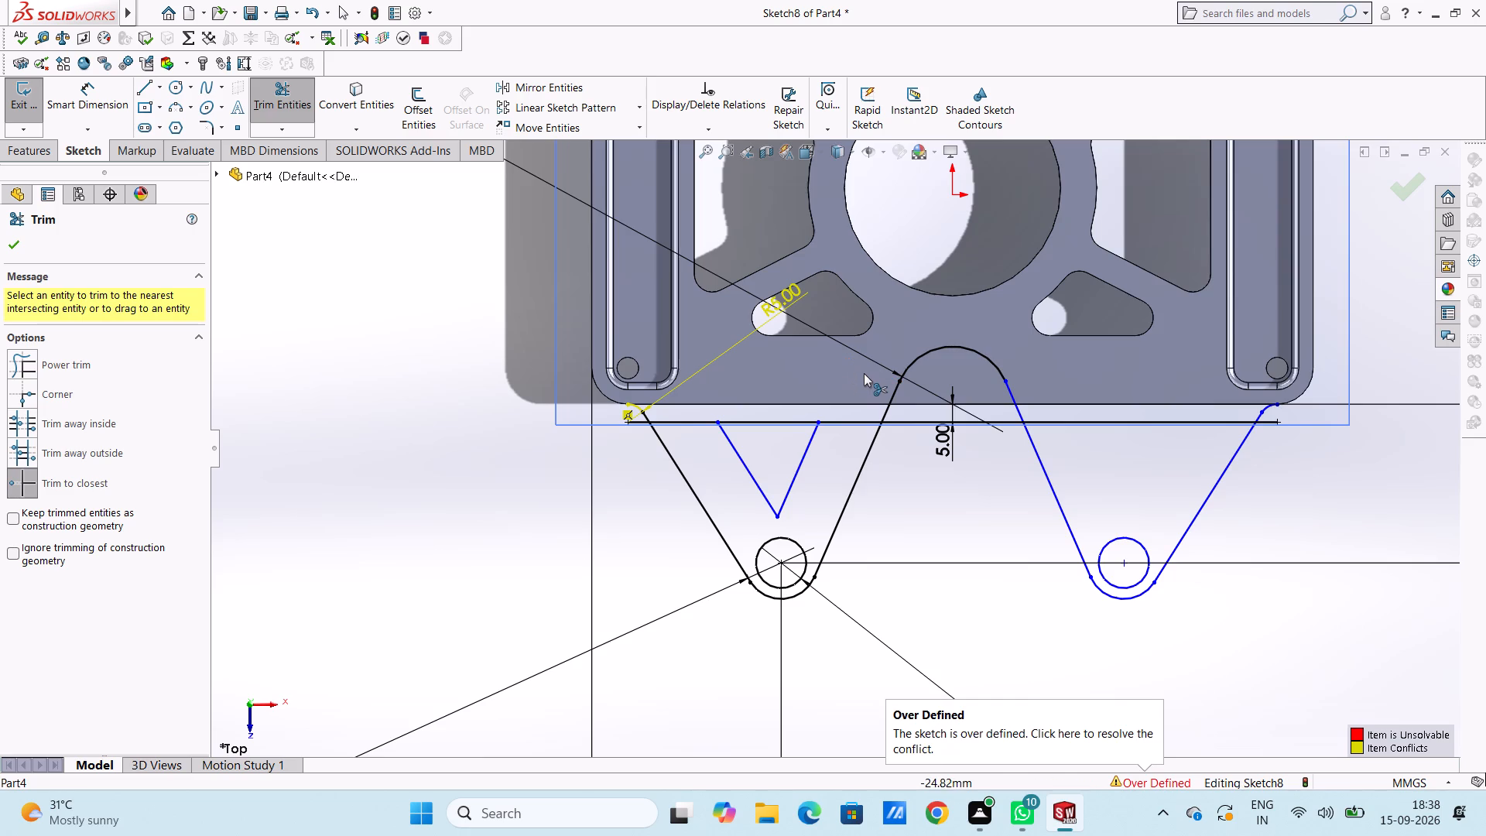
{"action": "scroll", "coordinate": [864, 373], "scroll_direction": "down", "scroll_amount": 3}
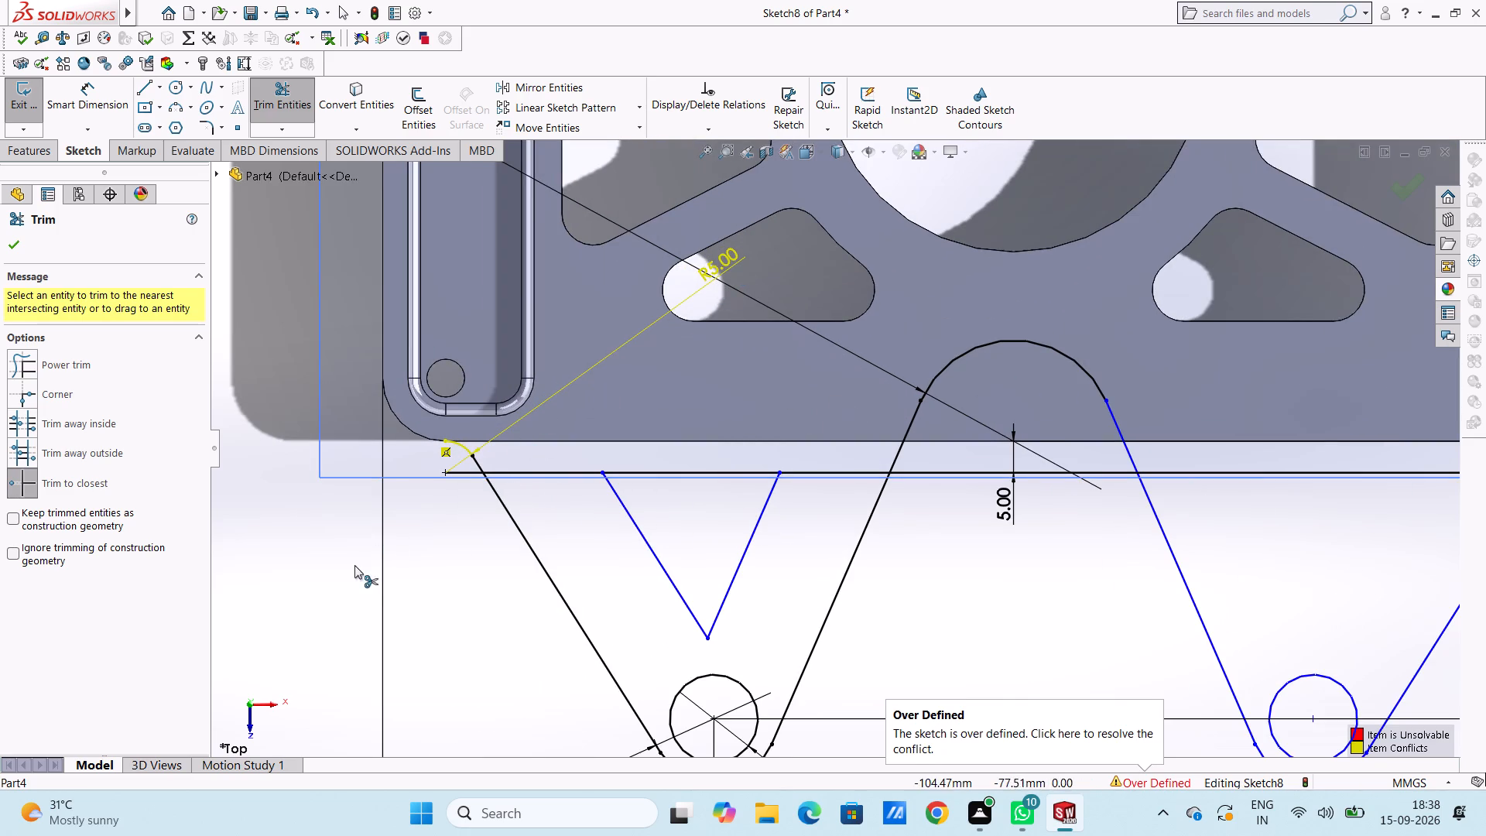
{"action": "key", "text": "Escape"}
{"action": "key", "text": "Escape"}
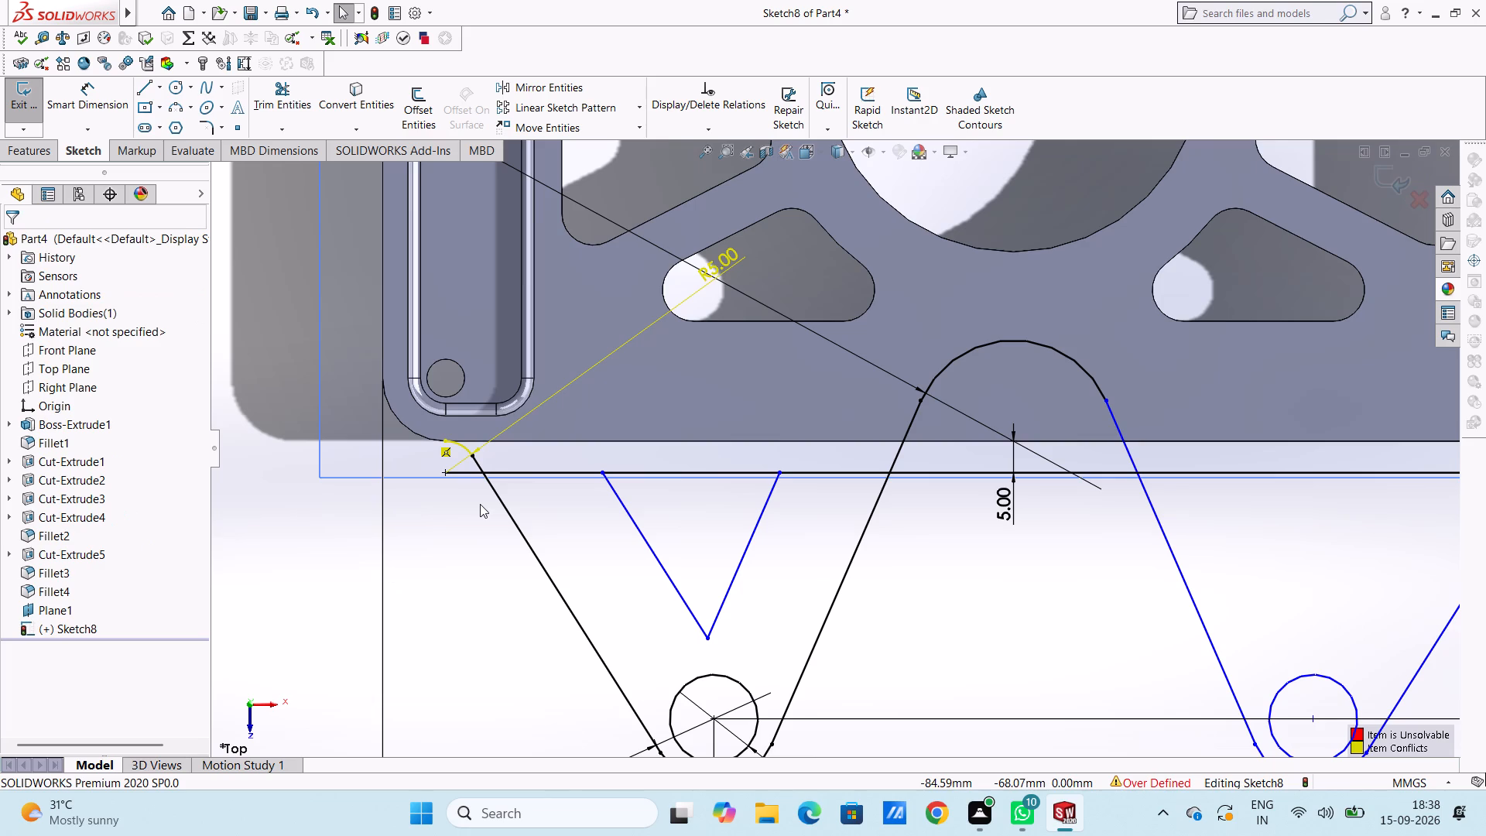
Delete the R5 radius dimension on the profile's left end arc.
{"action": "left_click", "coordinate": [704, 281]}
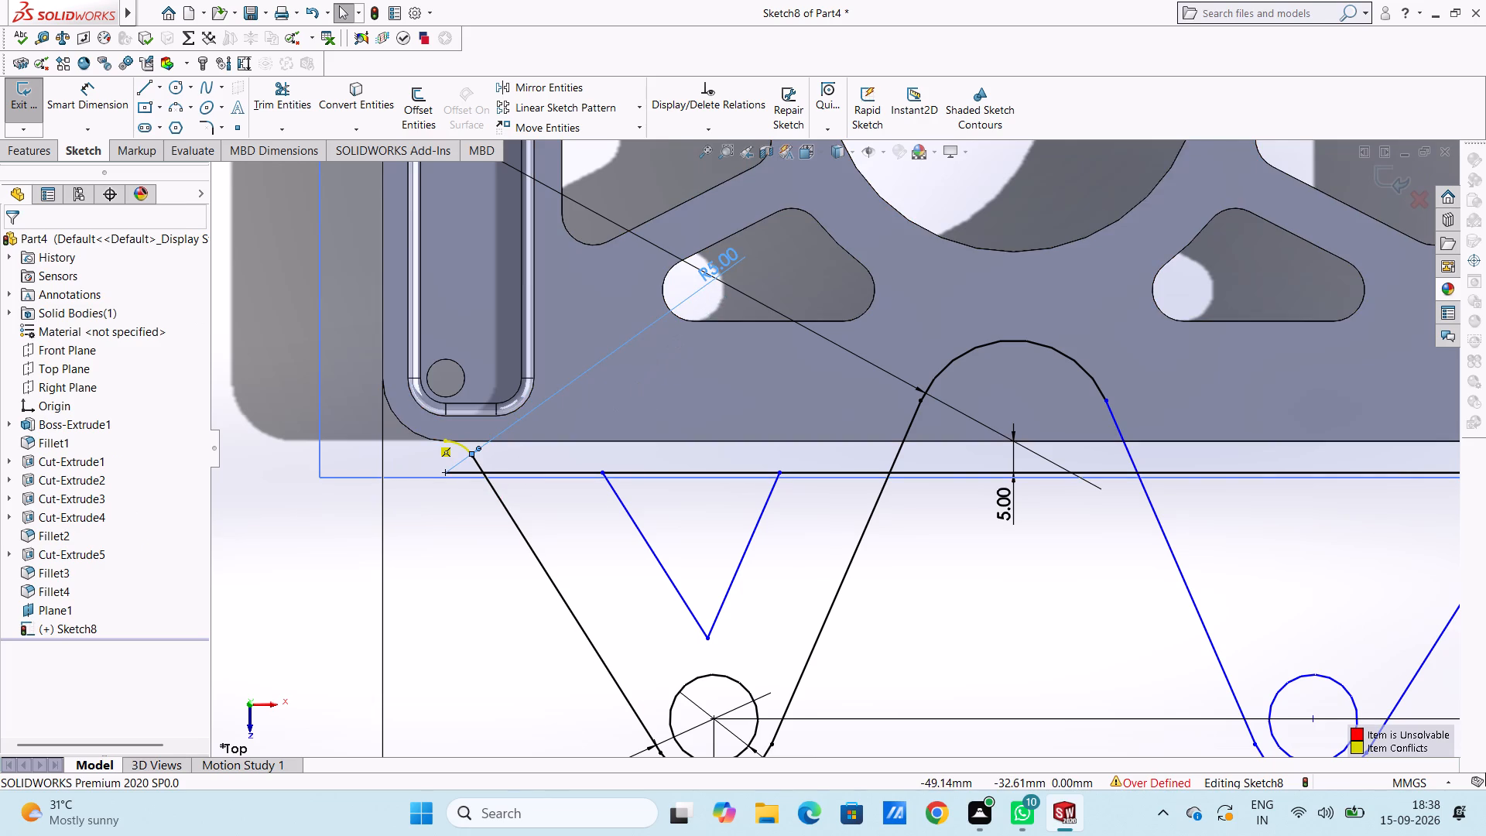
{"action": "key", "text": "Delete"}
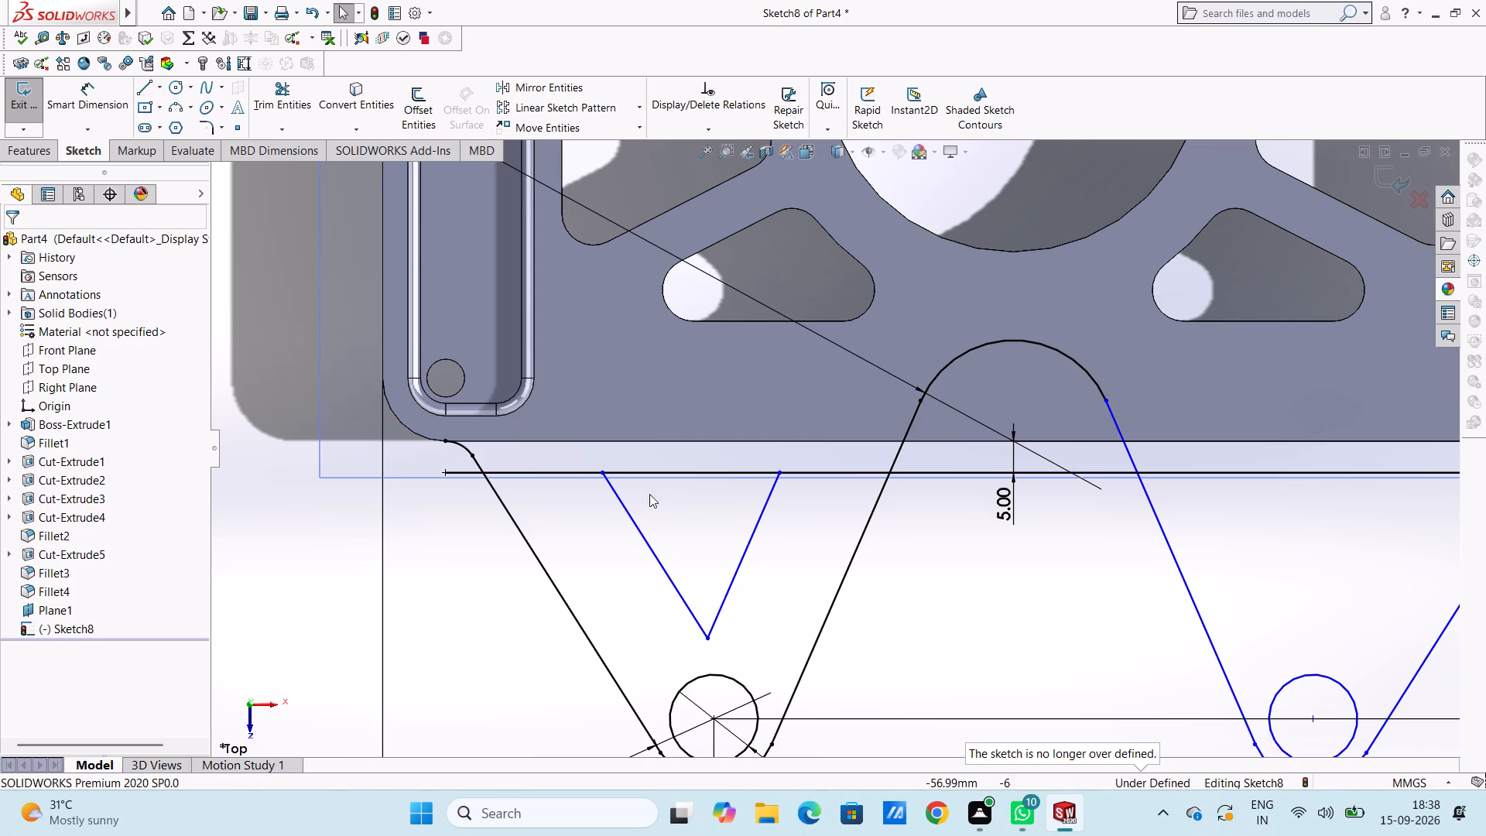
Add a 4 mm sketch fillet at the bottom corner of the left inner V.
{"action": "left_click", "coordinate": [199, 124]}
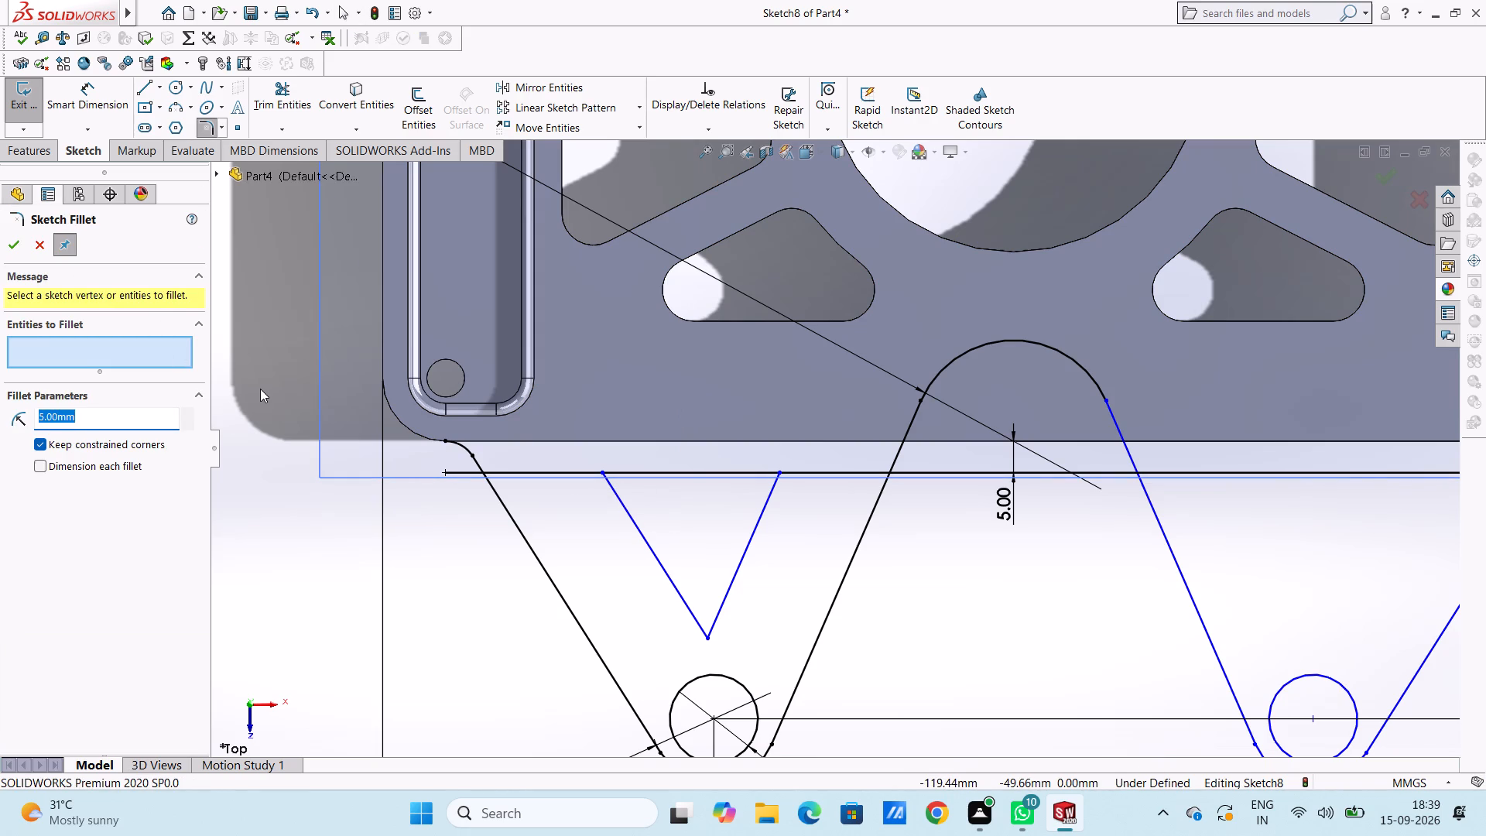
{"action": "key", "text": "4"}
{"action": "key", "text": "Return"}
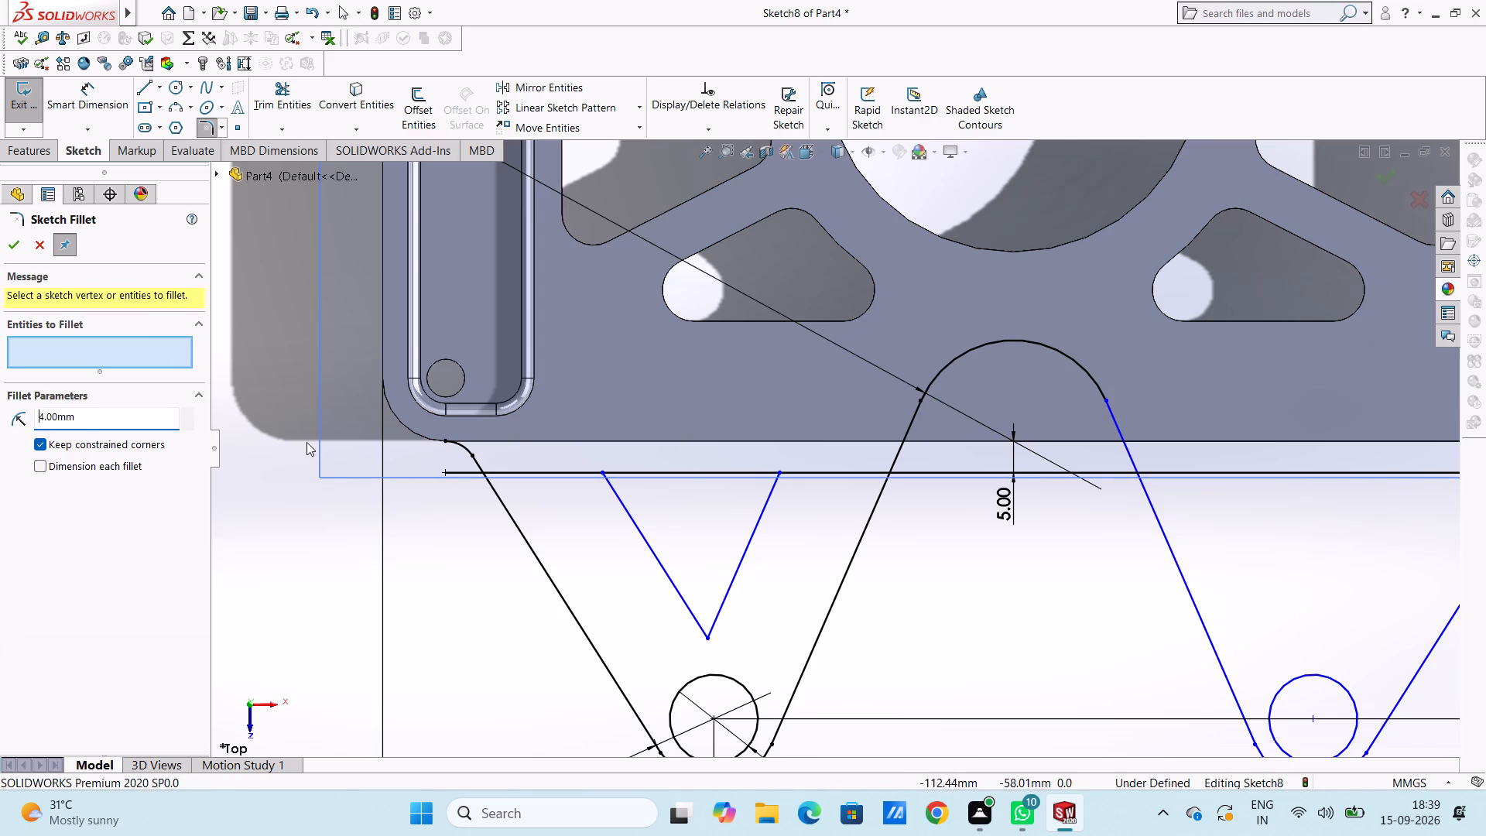
{"action": "left_click", "coordinate": [706, 640]}
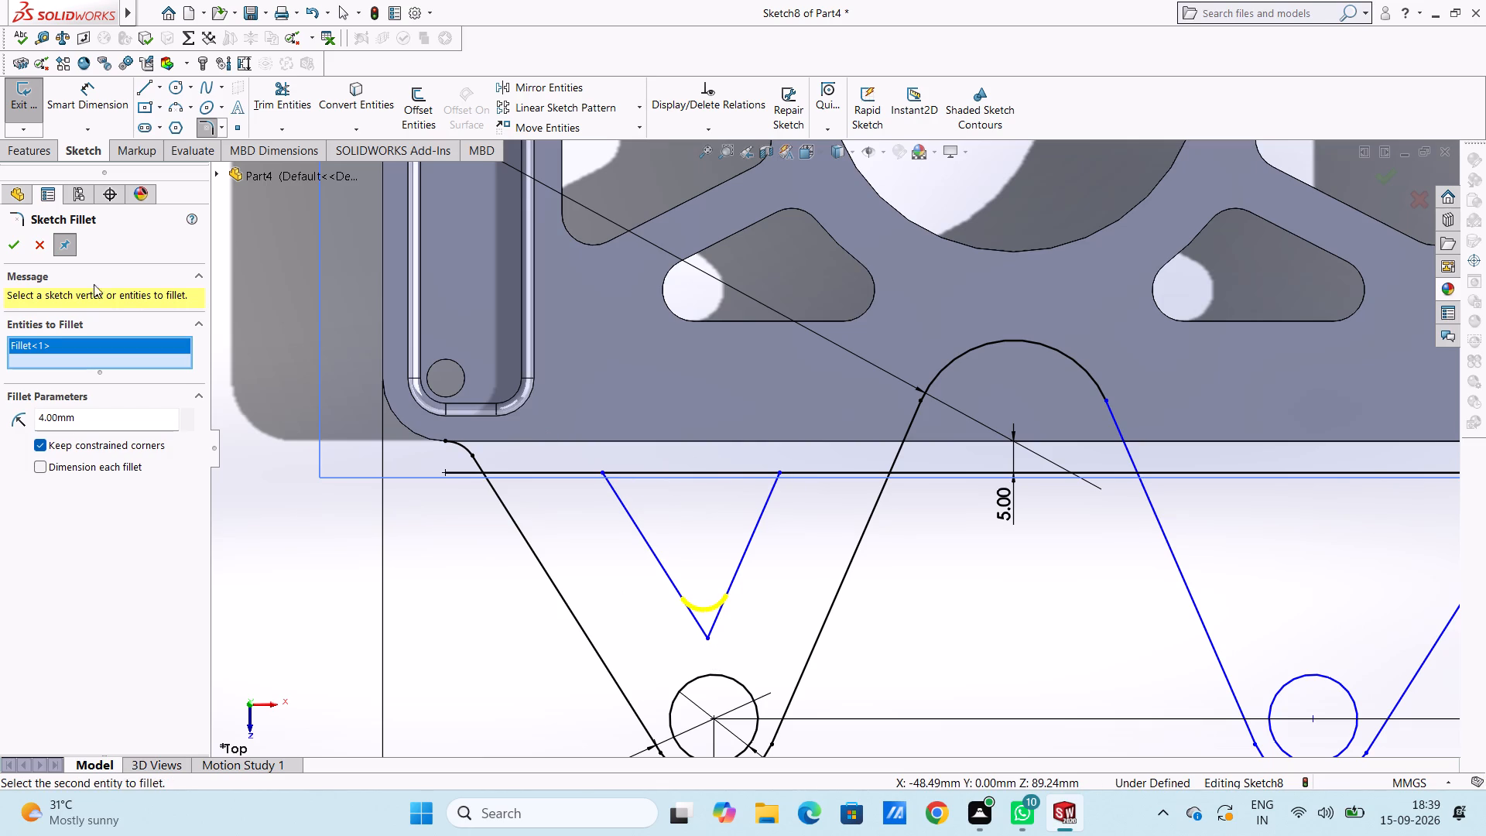
{"action": "left_click", "coordinate": [19, 255]}
{"action": "left_click", "coordinate": [11, 246]}
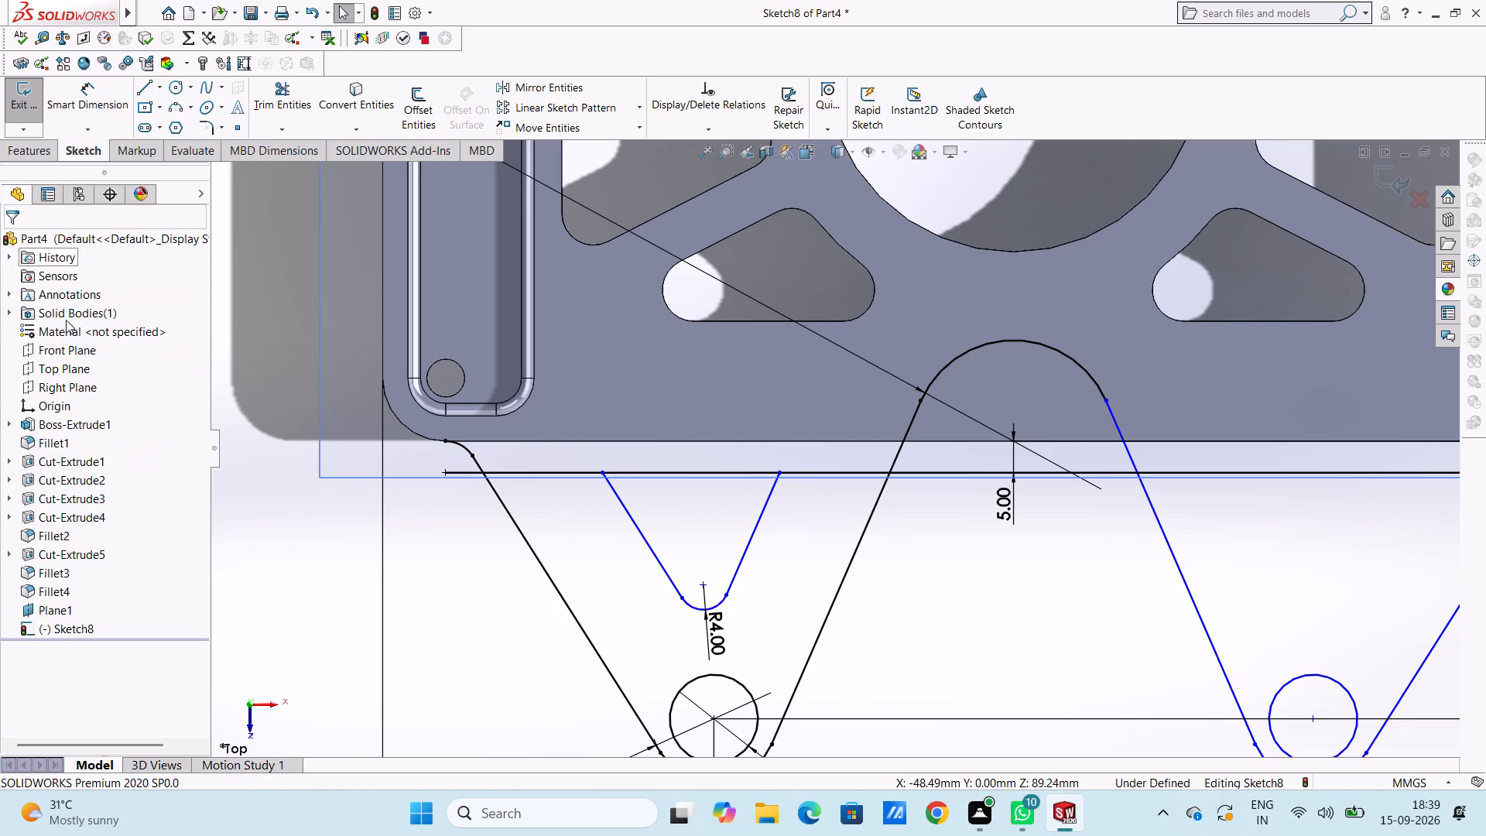
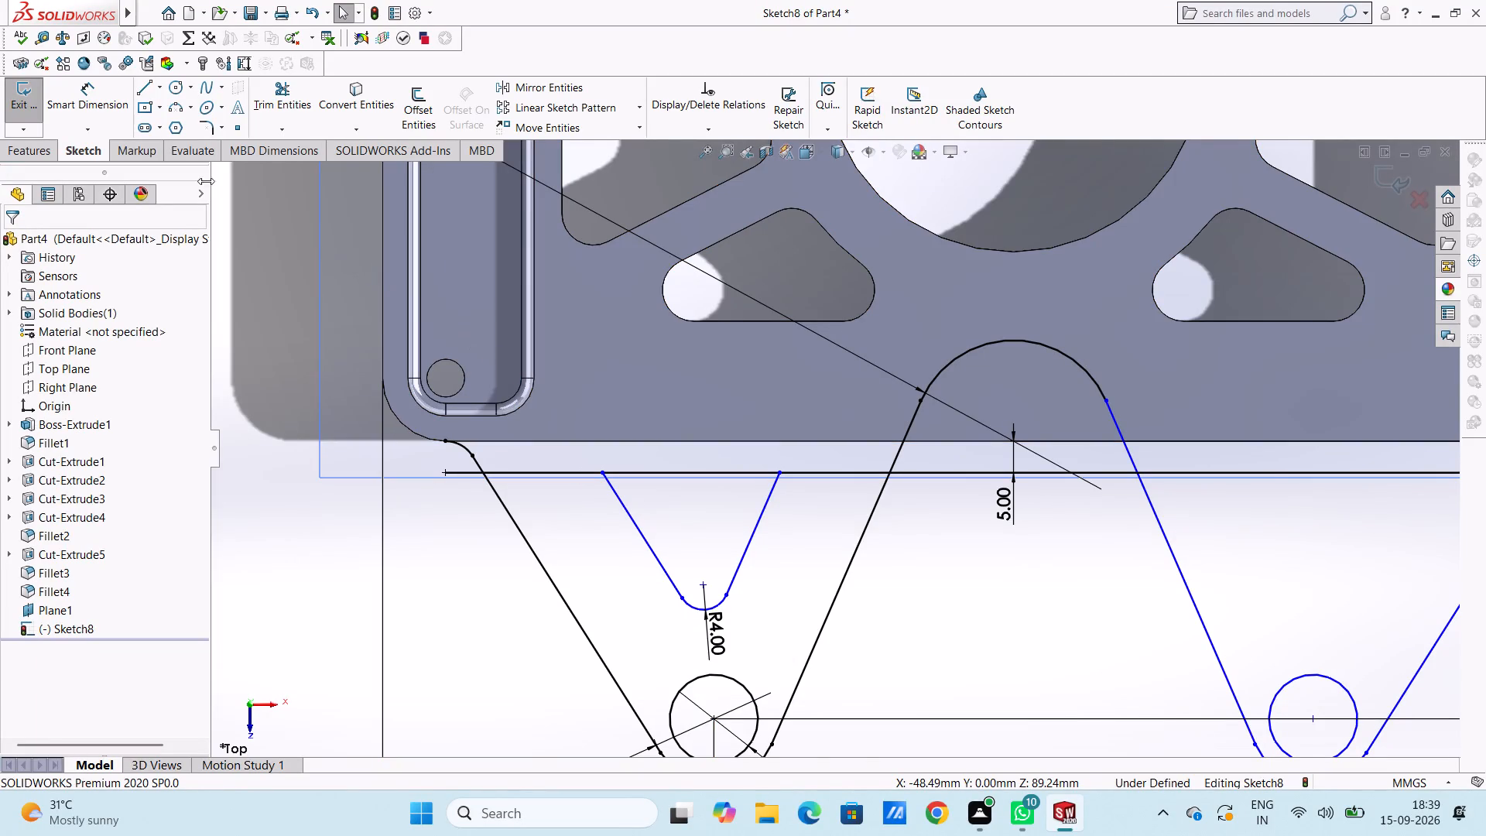
Draw a three-point arc of radius 4 mm across each of the two upper corners of the small triangular profile.
{"action": "left_click", "coordinate": [171, 110]}
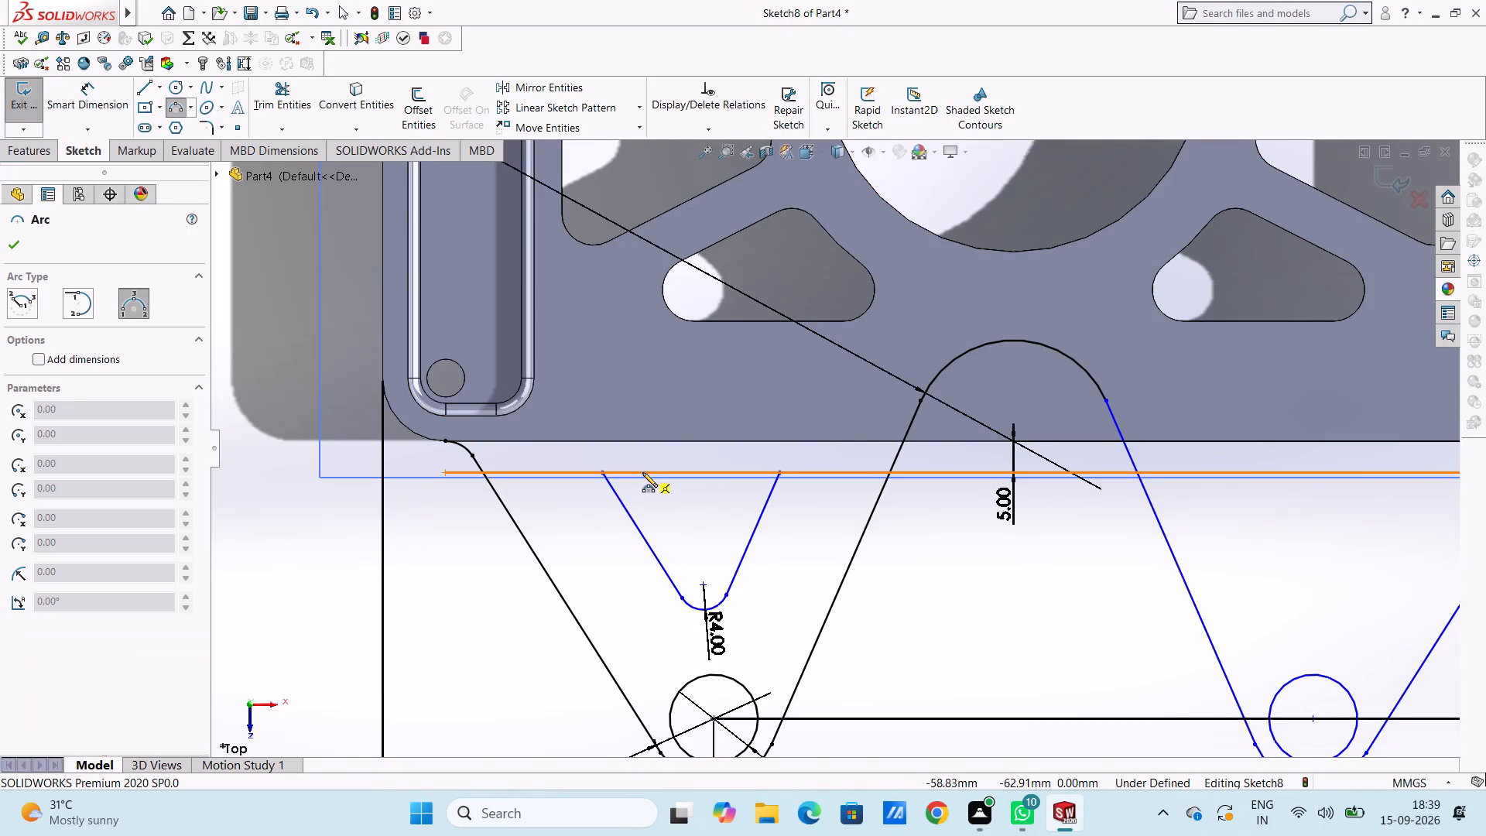
{"action": "left_click", "coordinate": [642, 472]}
{"action": "left_click", "coordinate": [624, 506]}
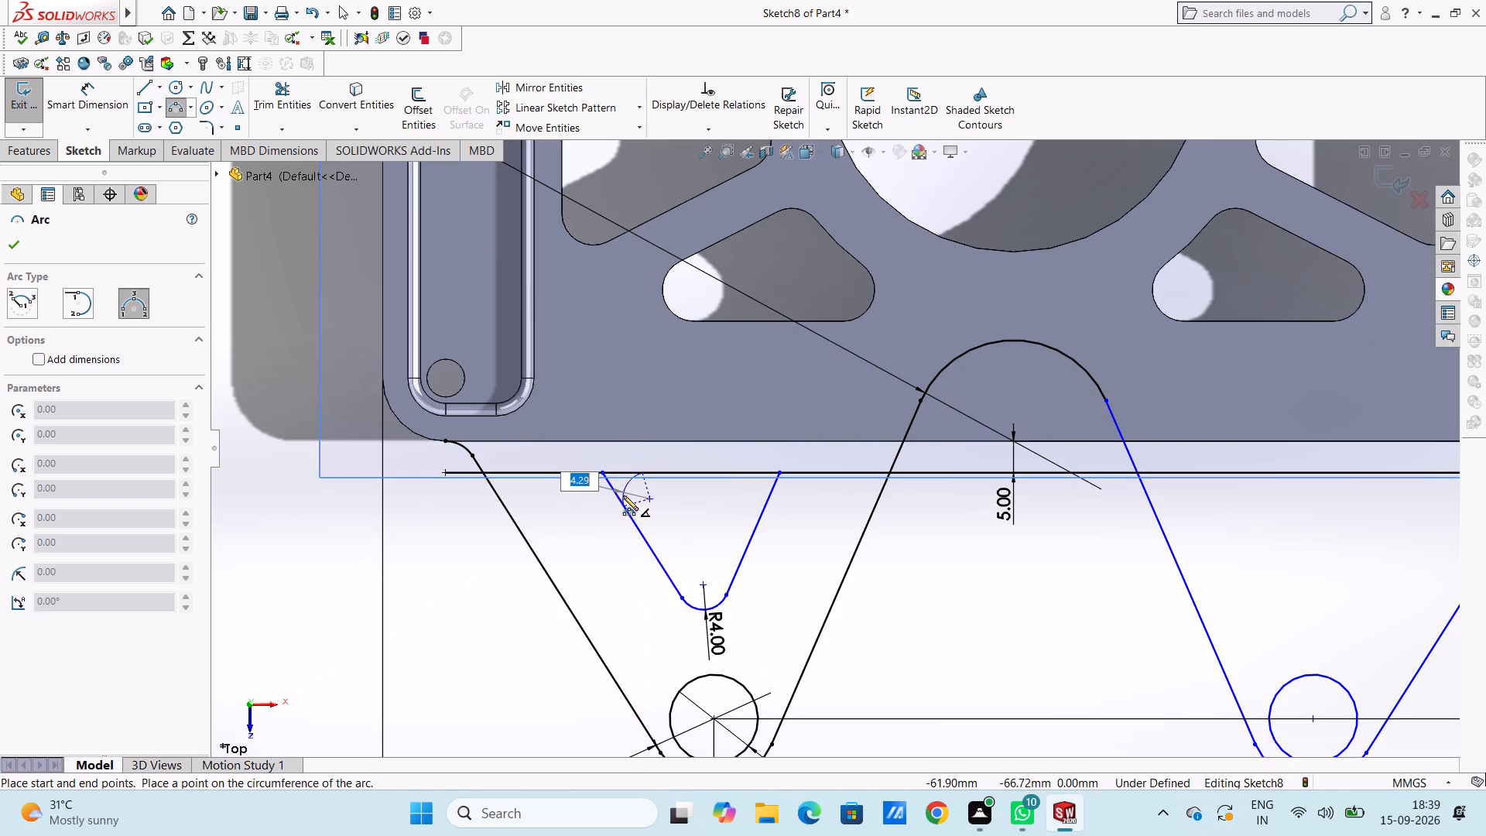
{"action": "key", "text": "4"}
{"action": "key", "text": "Return"}
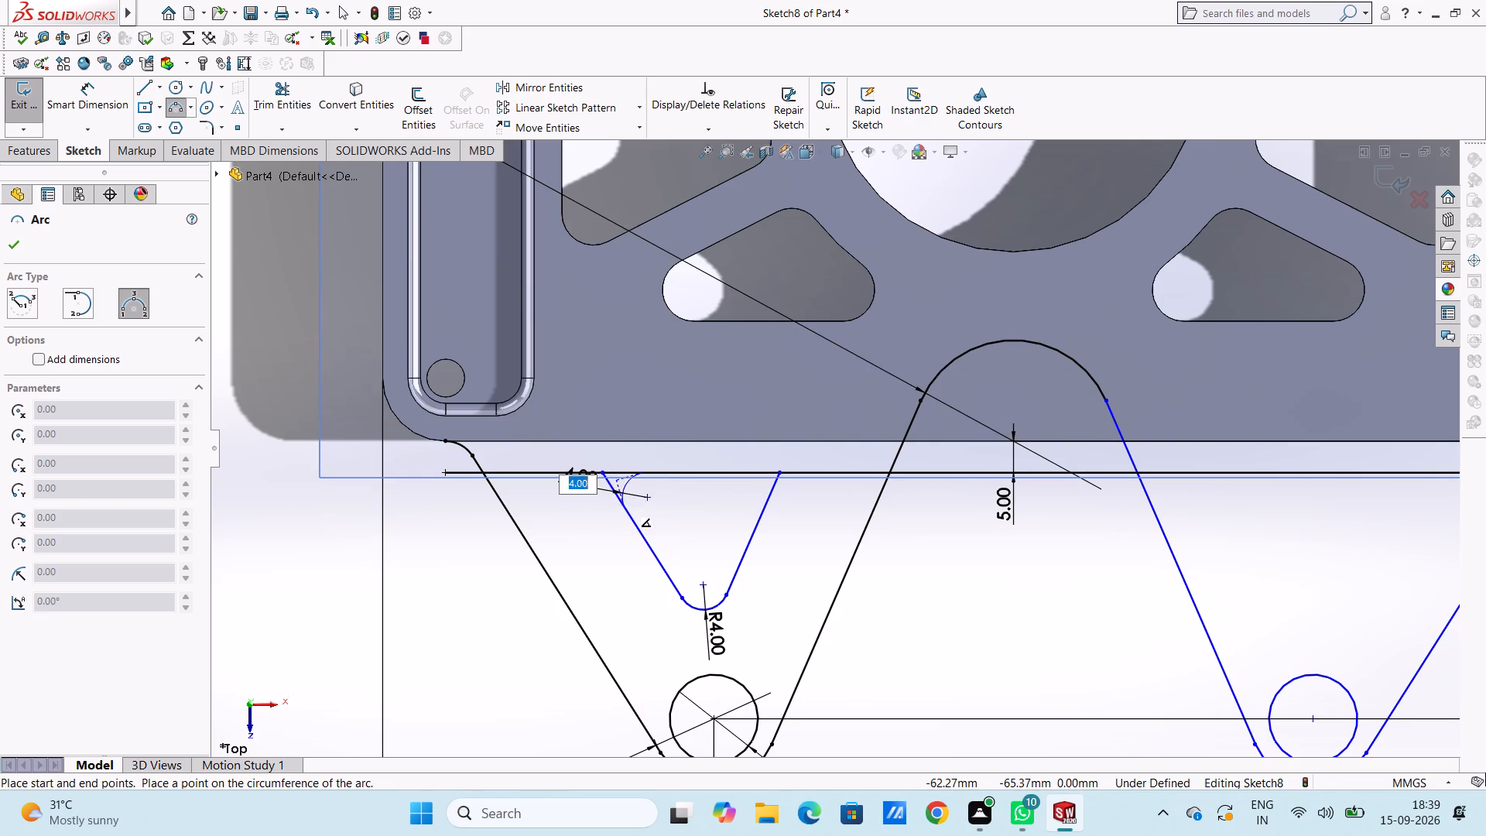
{"action": "left_click", "coordinate": [738, 471]}
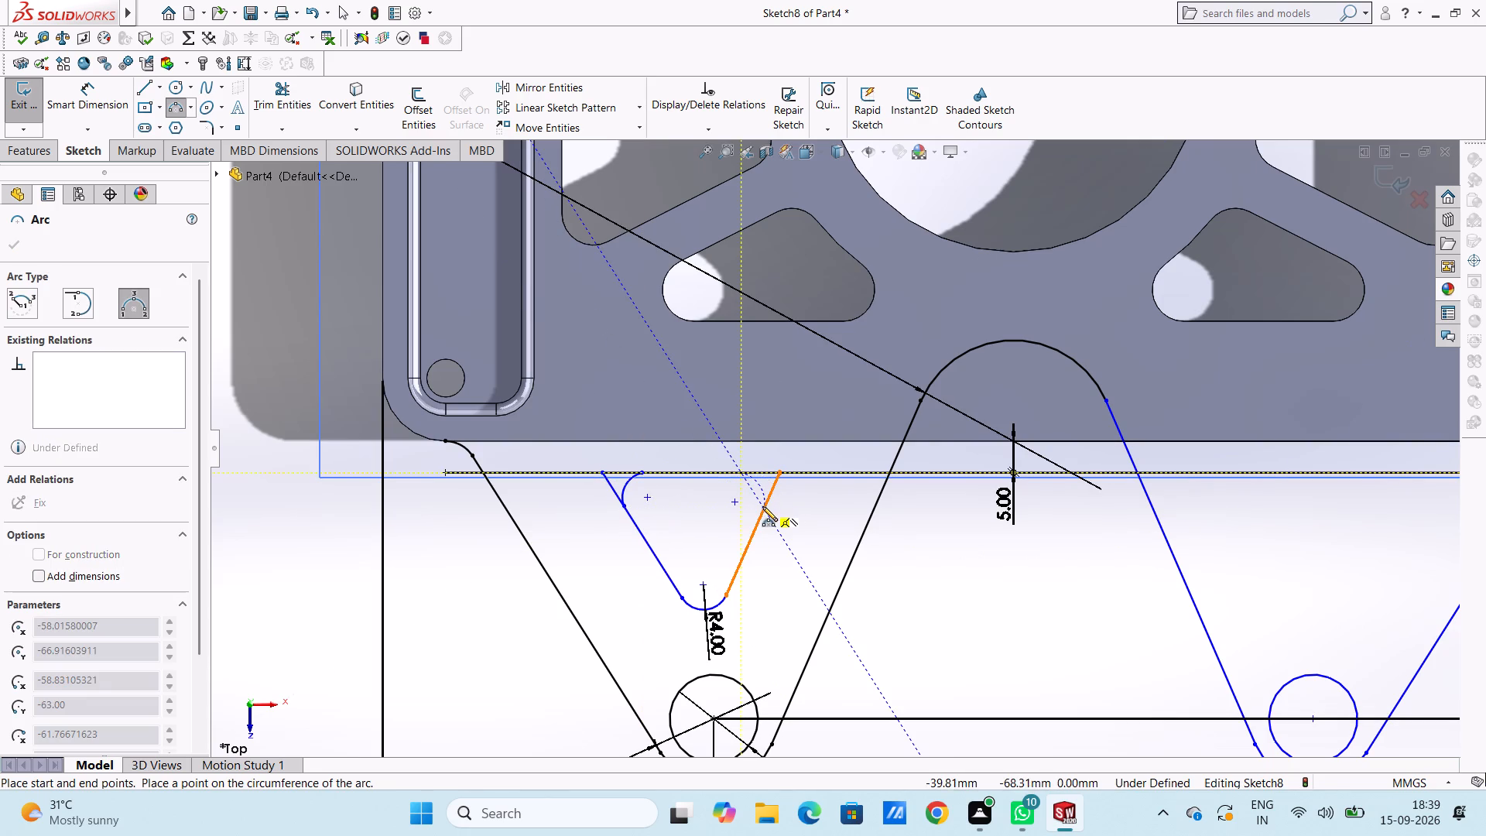
{"action": "left_click", "coordinate": [762, 506]}
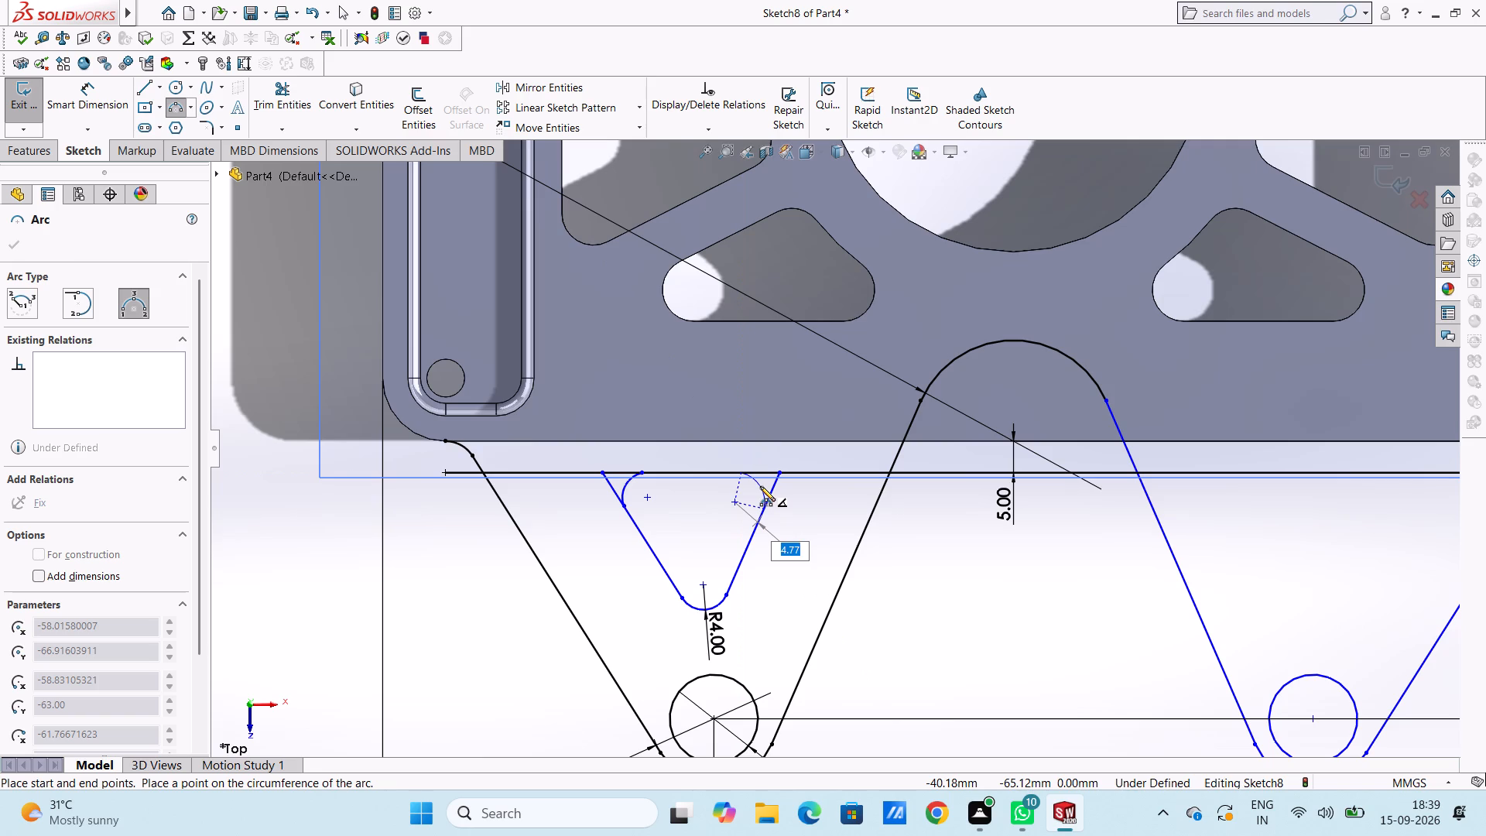
{"action": "key", "text": "4"}
{"action": "key", "text": "Return"}
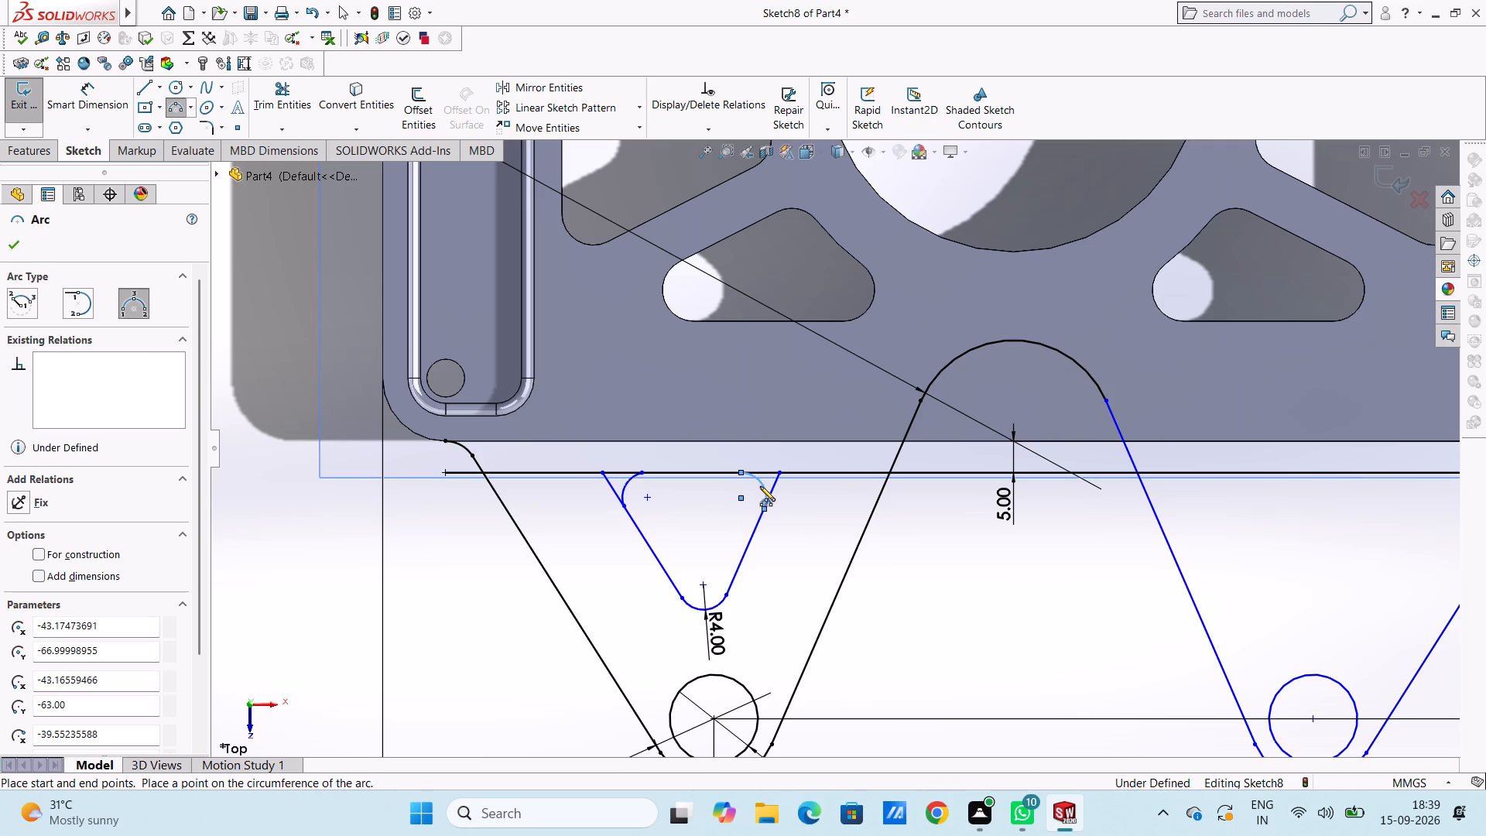
{"action": "key", "text": "Escape"}
{"action": "key", "text": "Escape"}
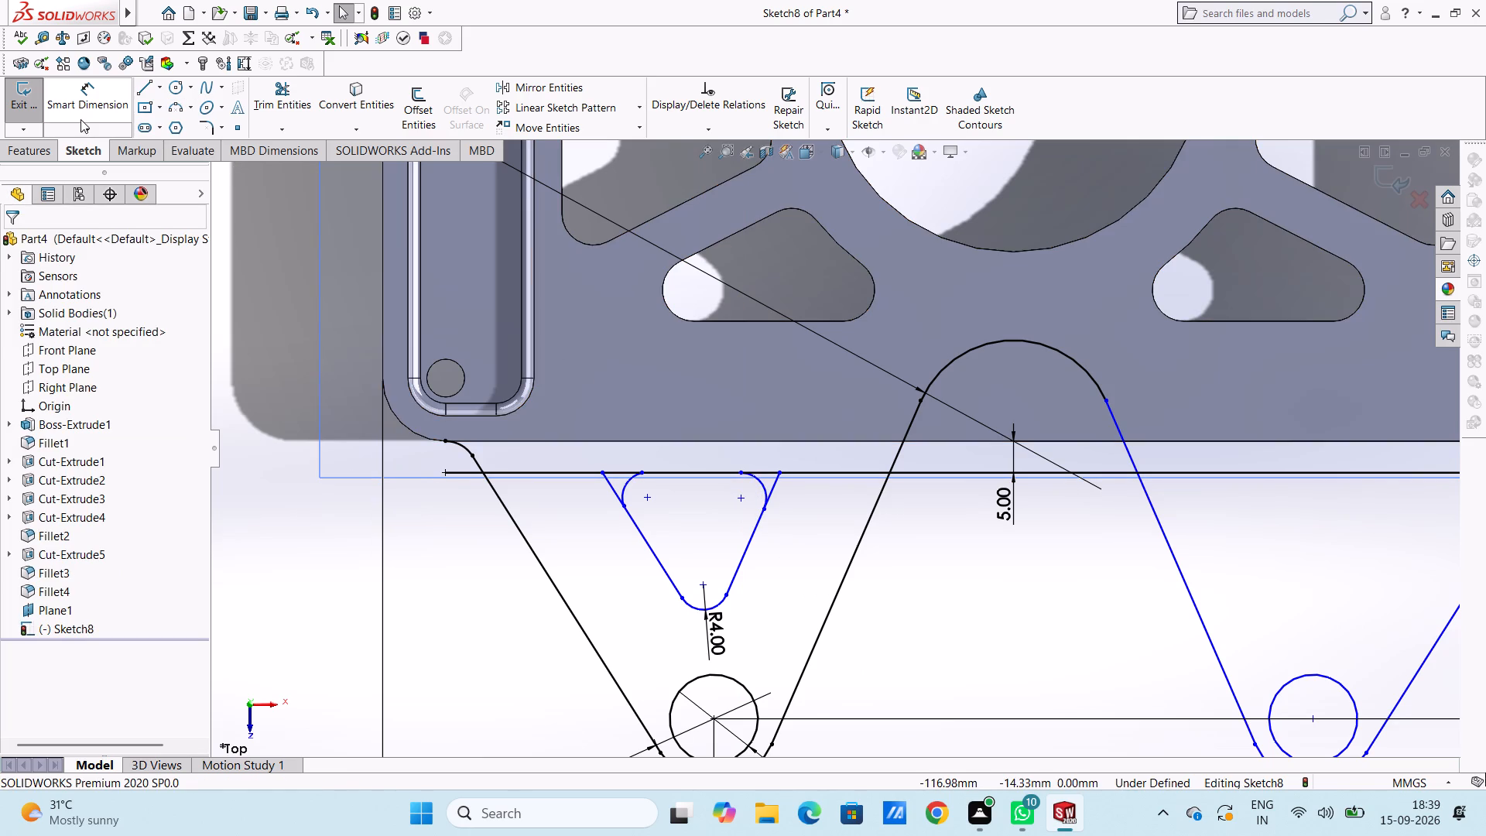
Add a 4 mm radius dimension to each of the two upper corner arcs of the small triangle.
{"action": "left_click", "coordinate": [80, 111]}
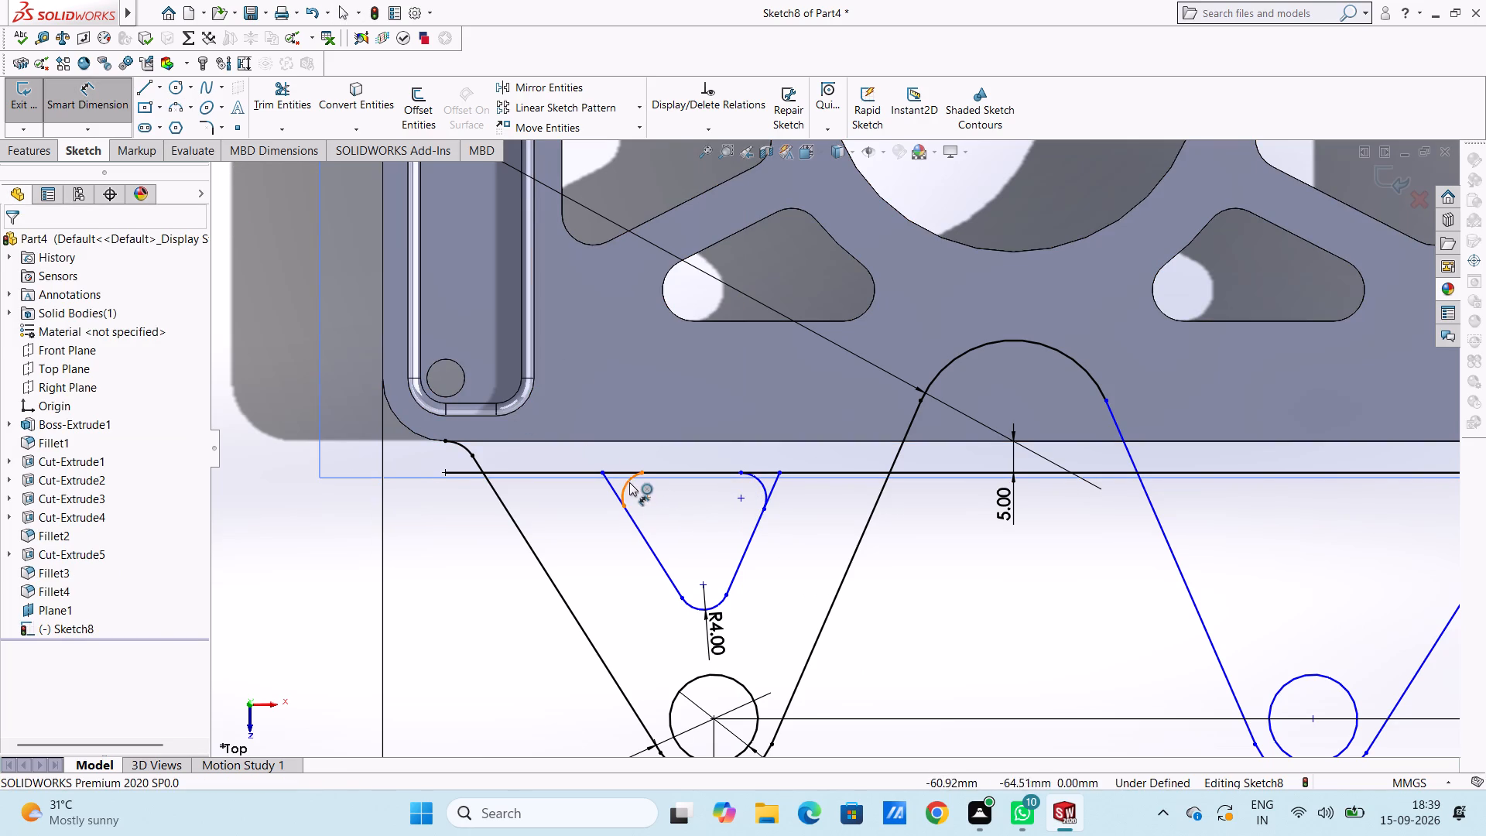
{"action": "left_click", "coordinate": [629, 482]}
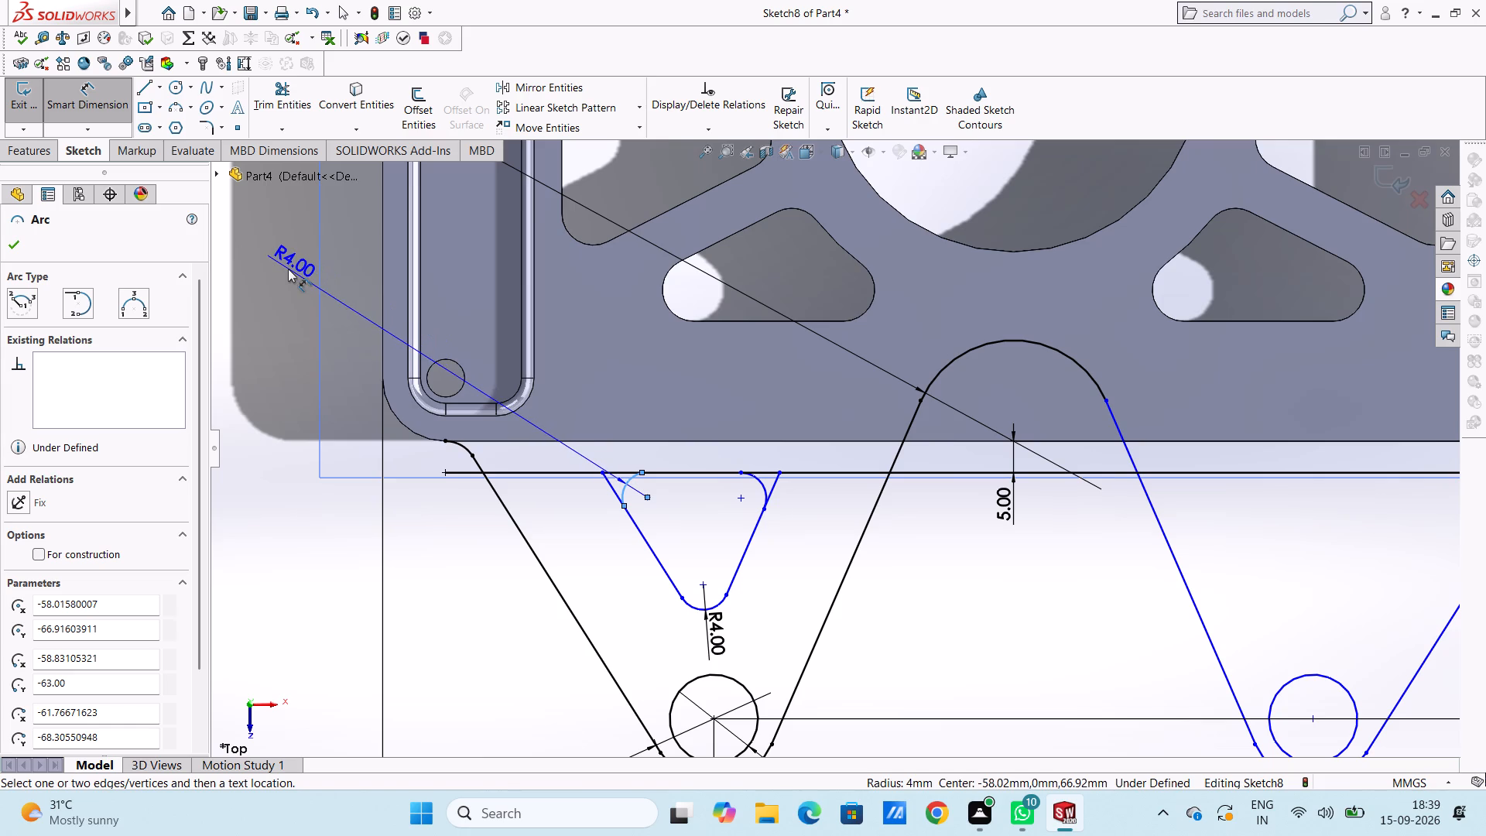
{"action": "left_click", "coordinate": [288, 267]}
{"action": "key", "text": "Return"}
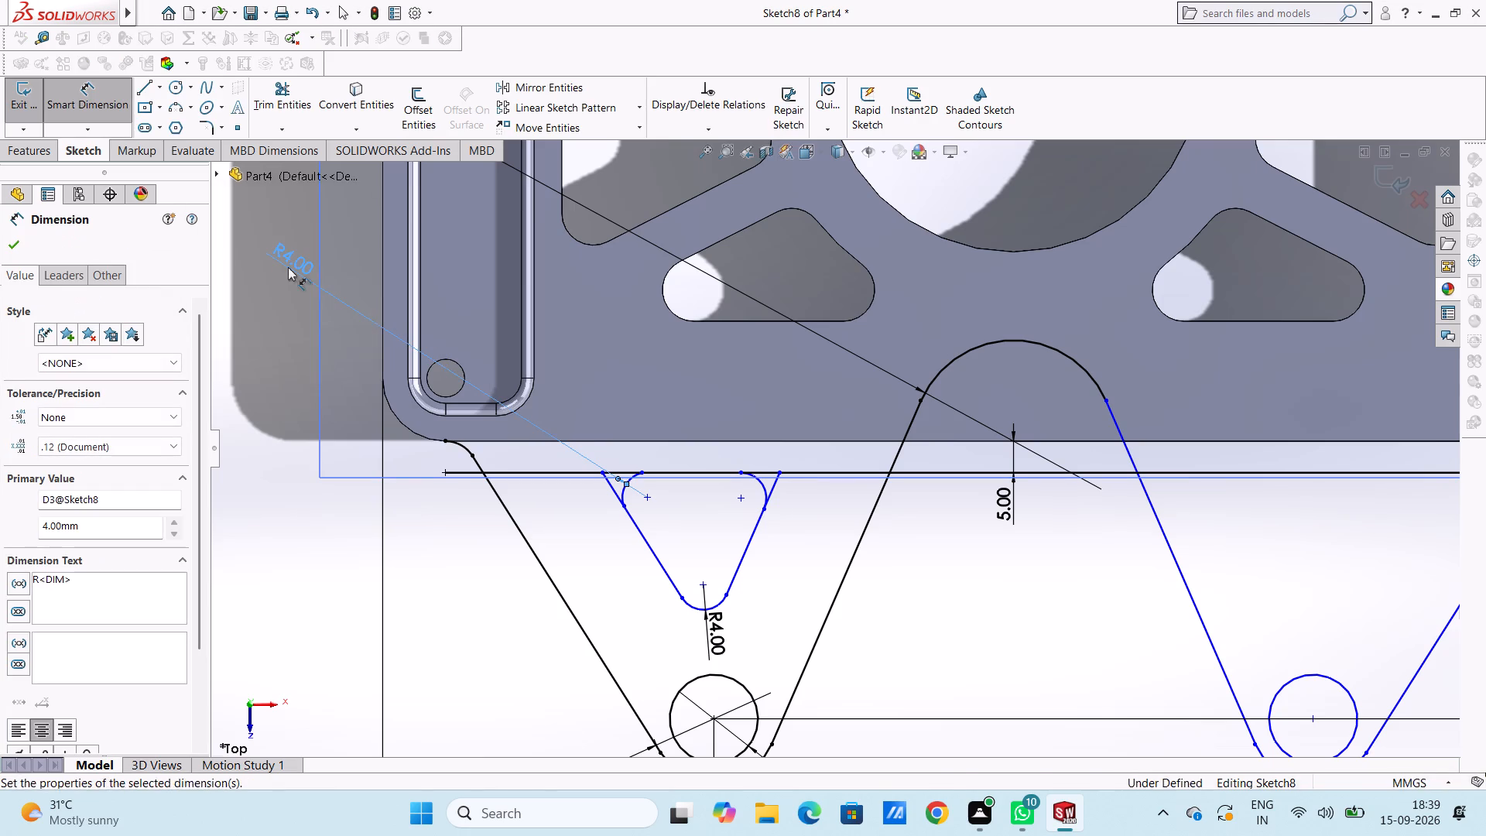
{"action": "left_click", "coordinate": [273, 298]}
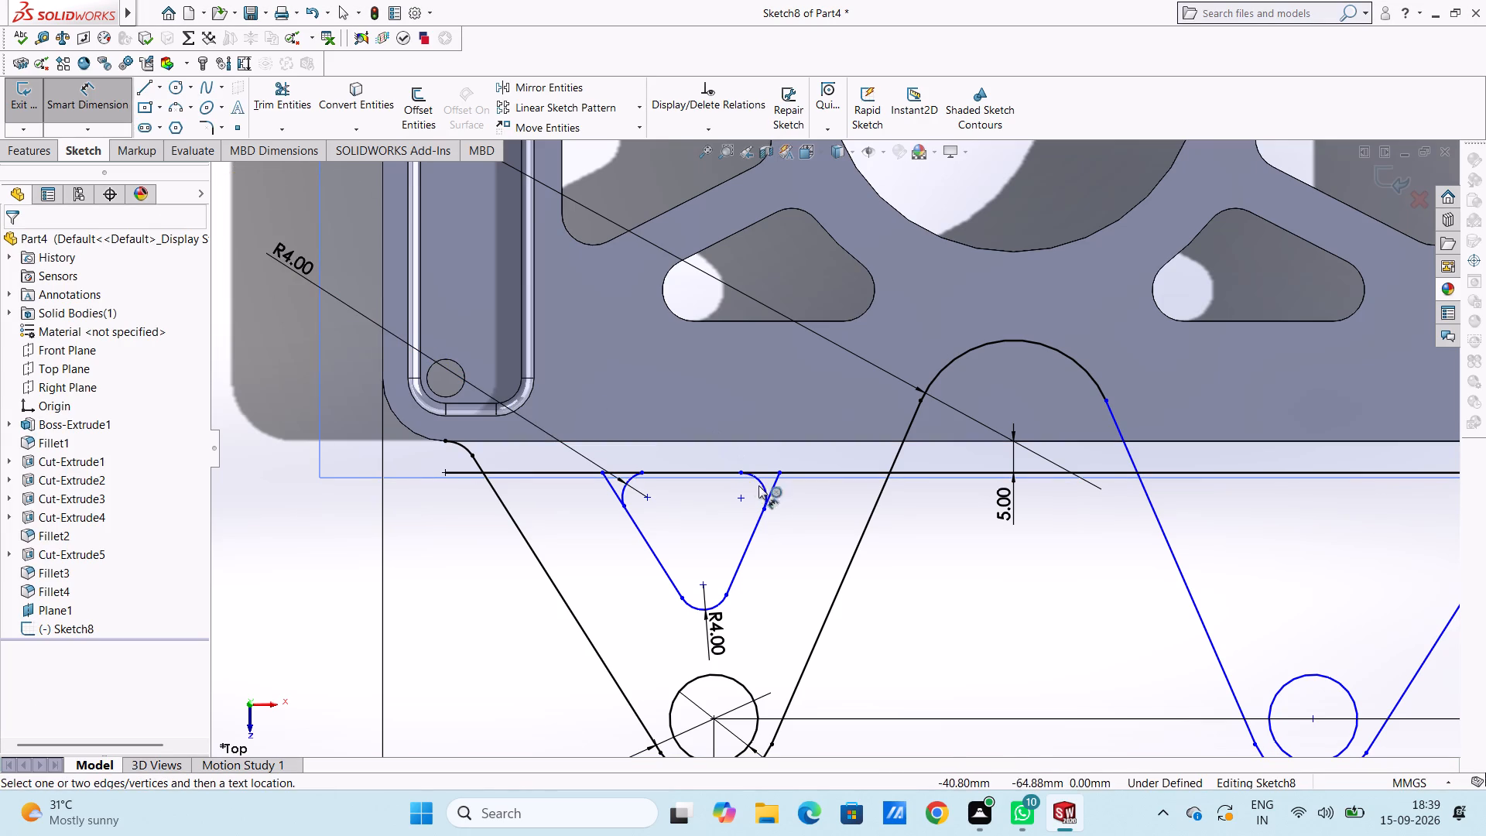
{"action": "left_click", "coordinate": [764, 486]}
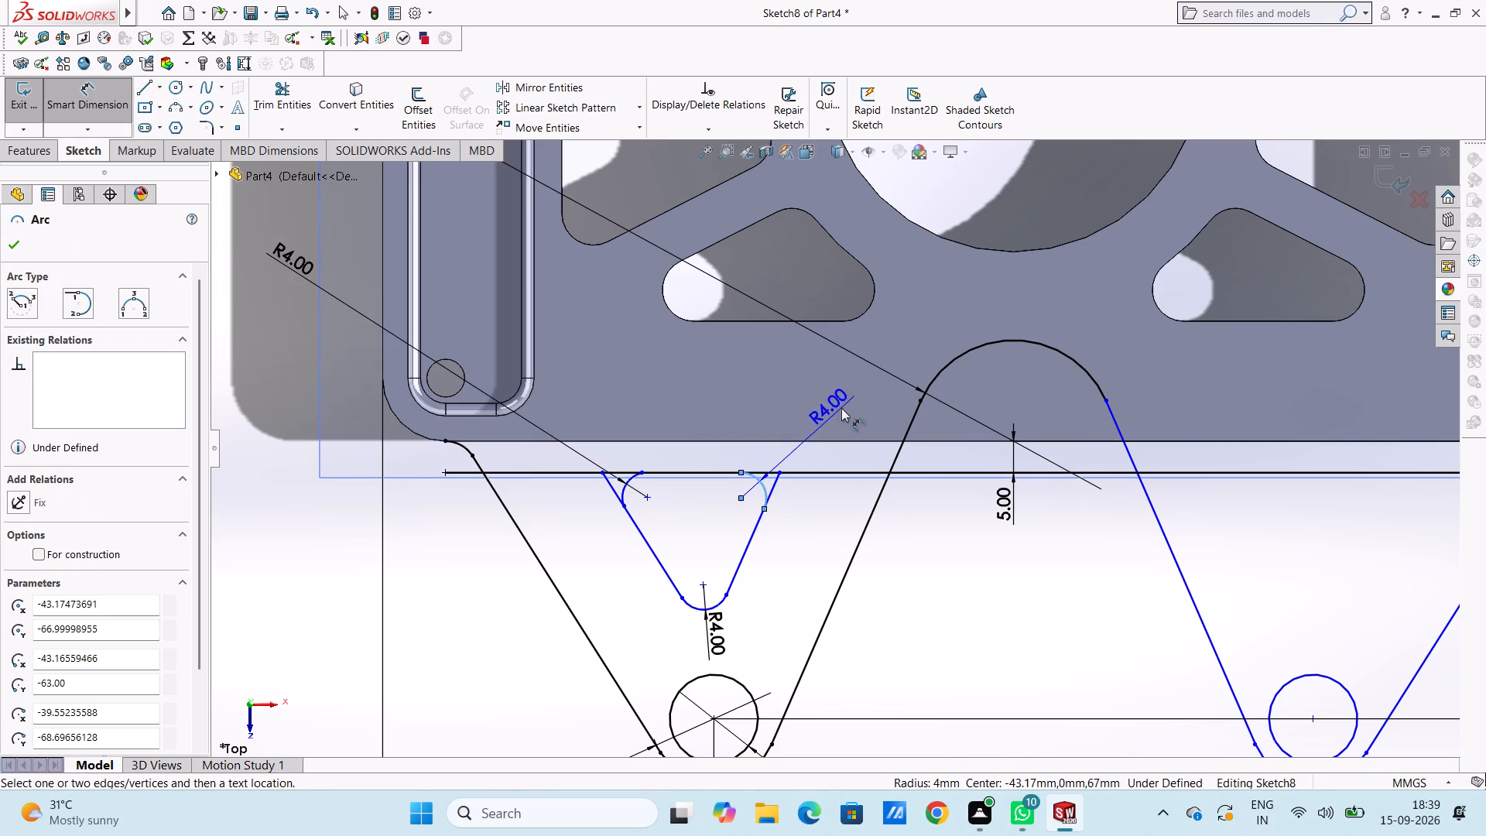
{"action": "left_click", "coordinate": [1069, 283]}
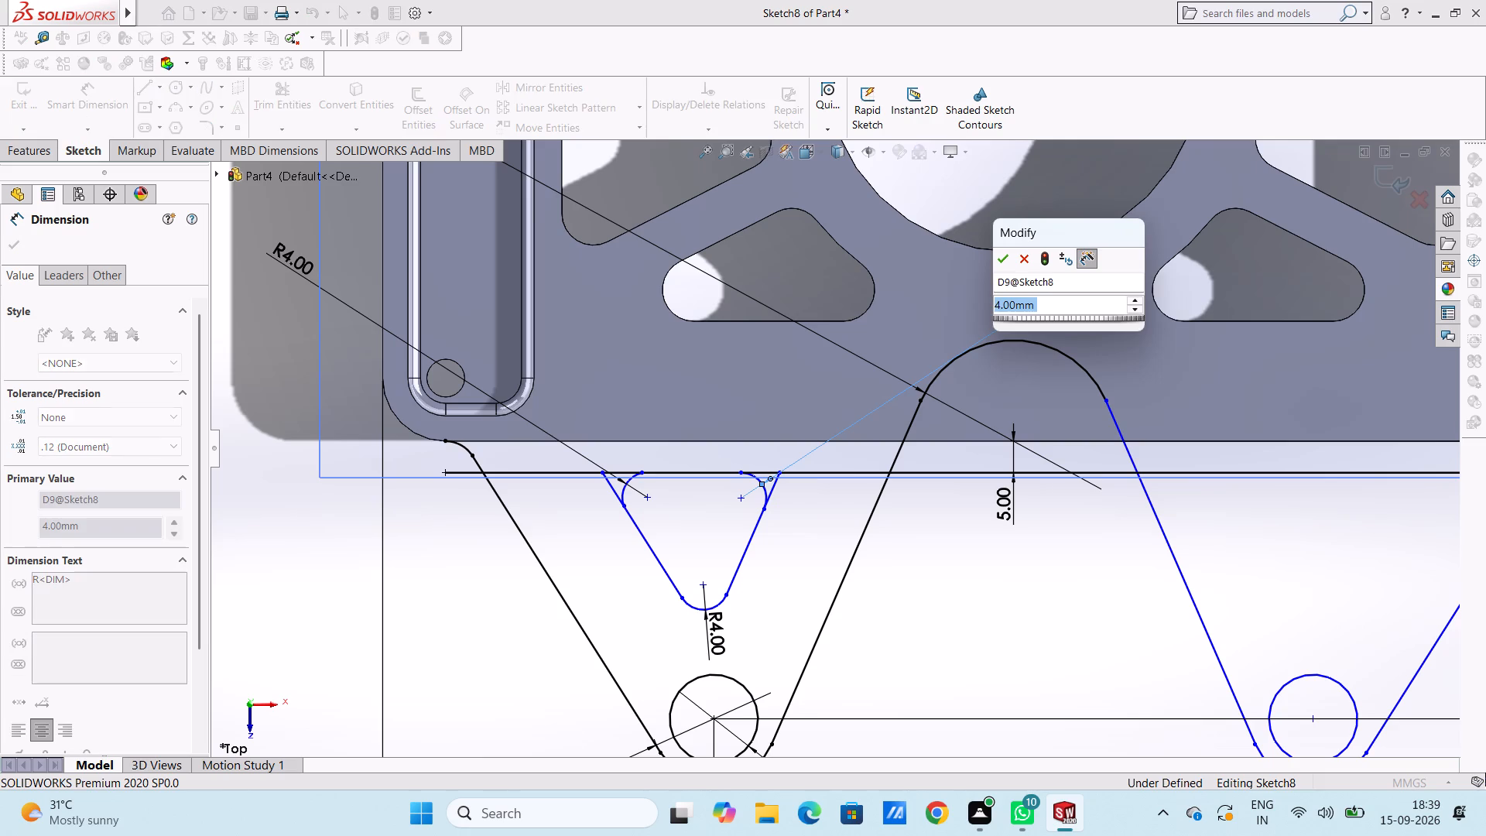
{"action": "key", "text": "Return"}
{"action": "left_click", "coordinate": [1083, 309]}
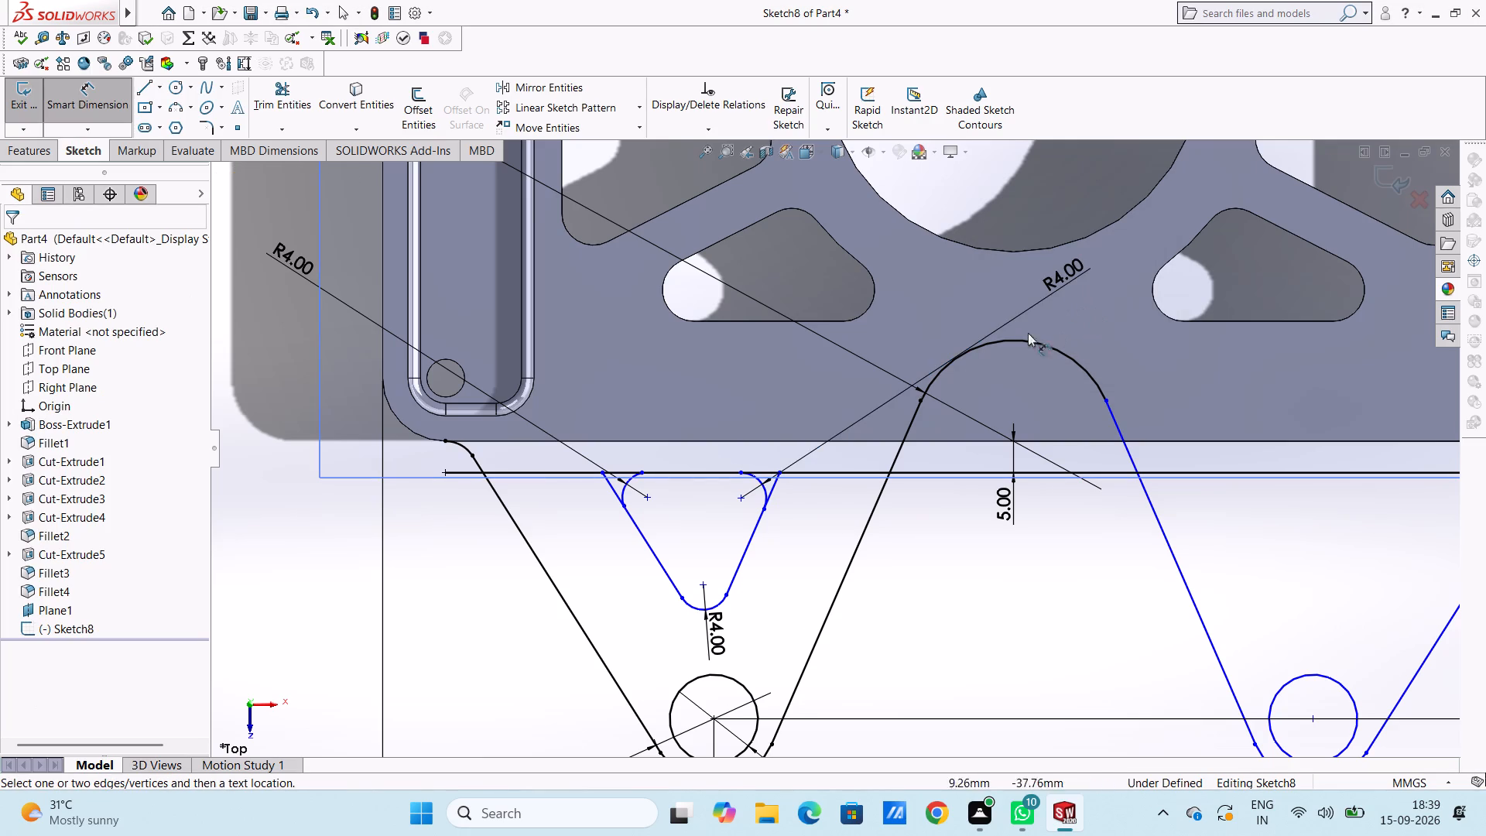
{"action": "scroll", "coordinate": [763, 464], "scroll_direction": "down", "scroll_amount": 2}
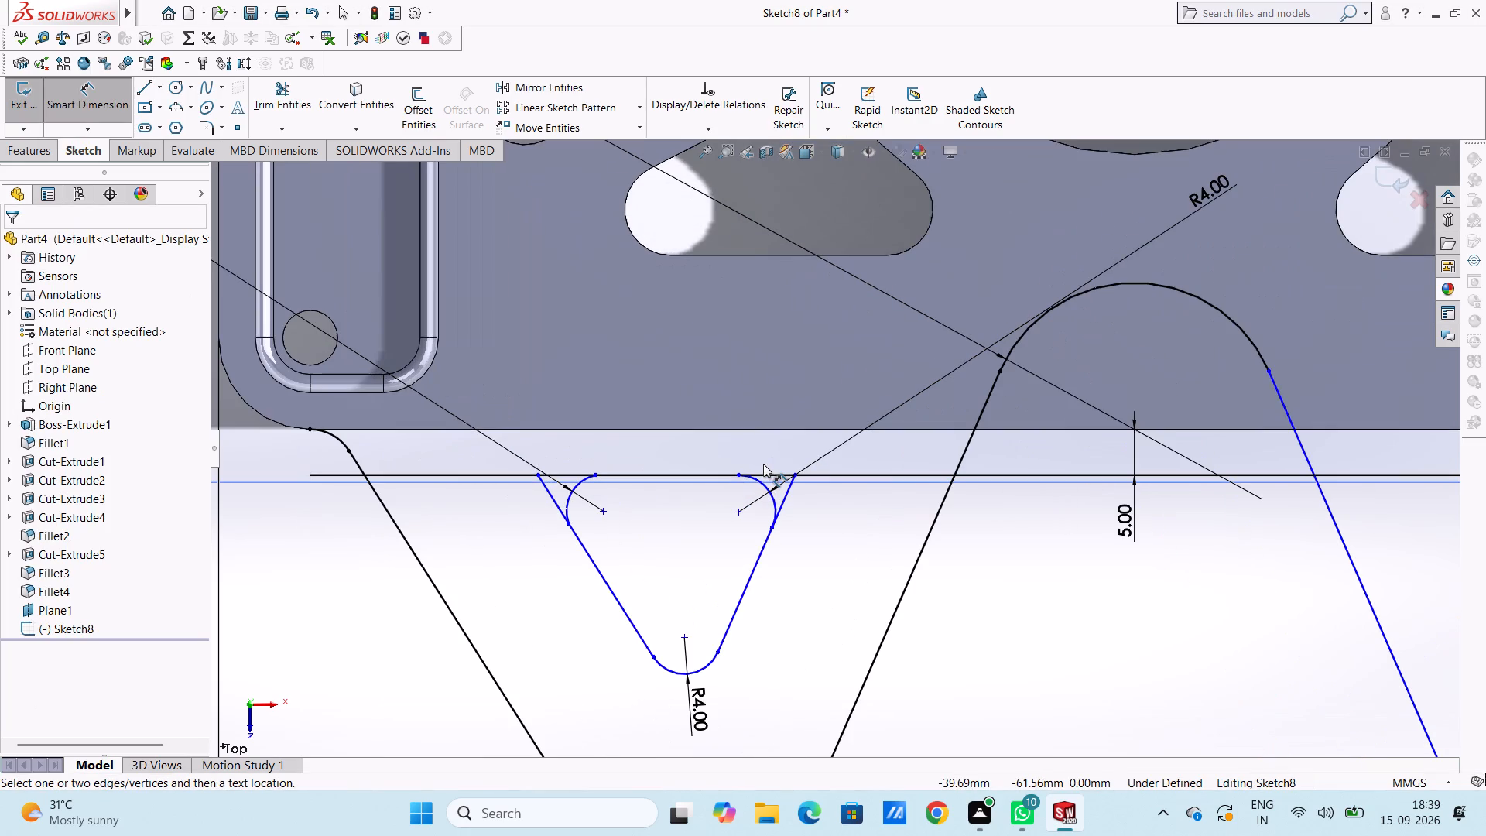
{"action": "key", "text": "Escape"}
{"action": "key", "text": "Escape"}
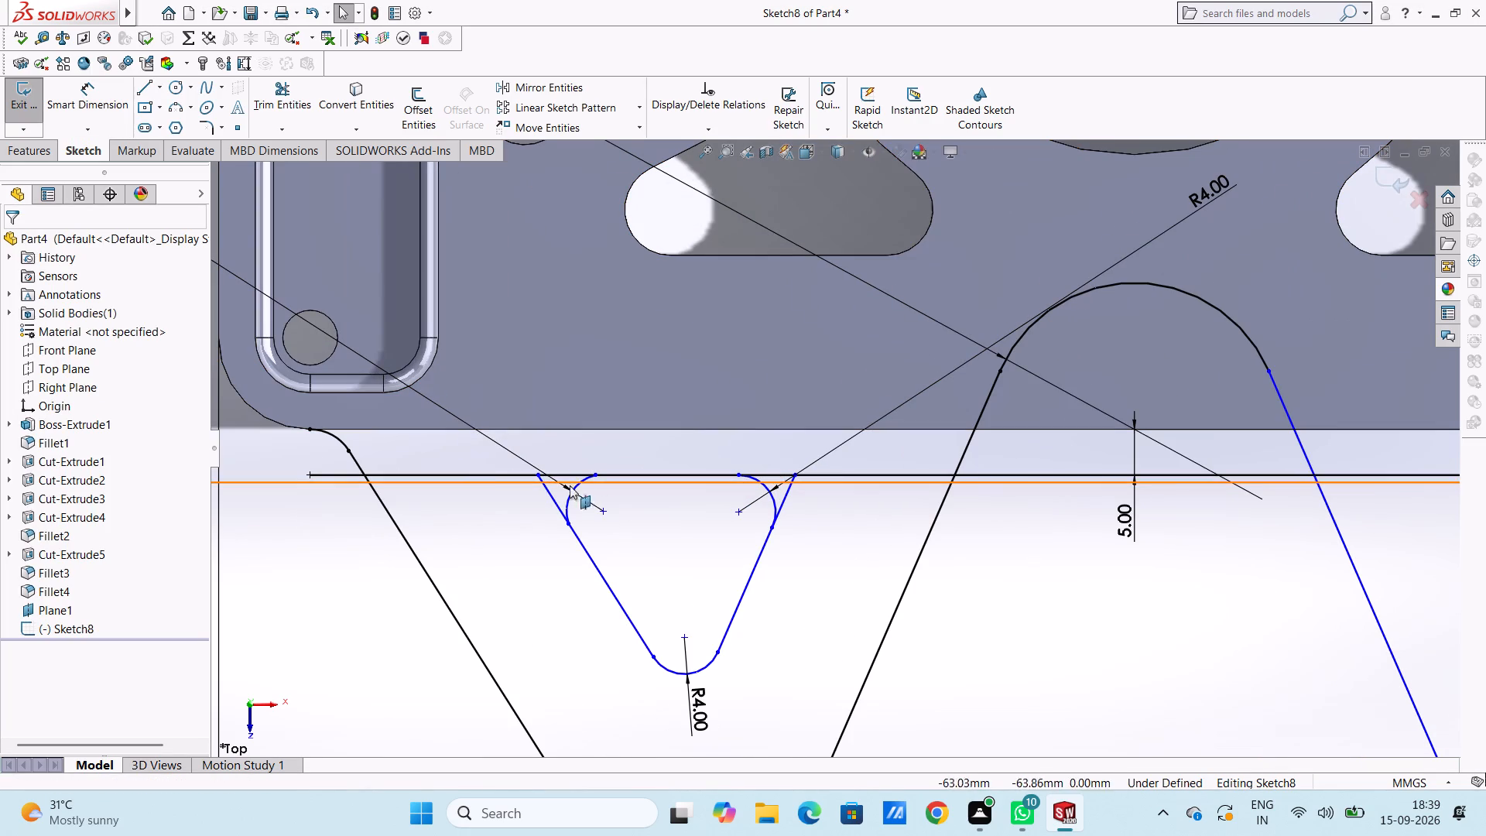
Make both upper corner arcs of the small triangle tangent to the horizontal line.
{"action": "left_click", "coordinate": [578, 487]}
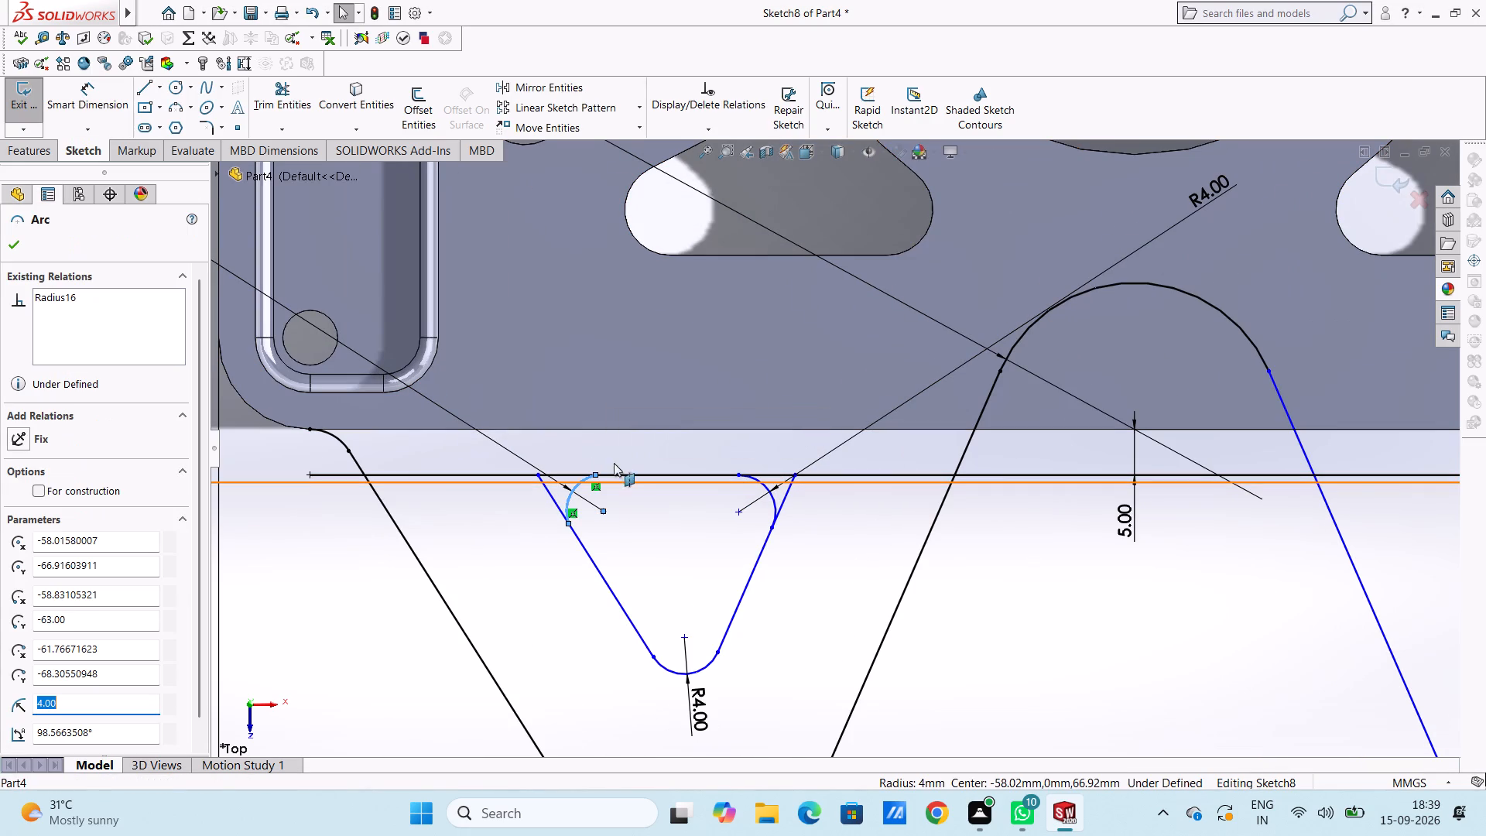
{"action": "left_click", "coordinate": [625, 472], "text": "ctrl"}
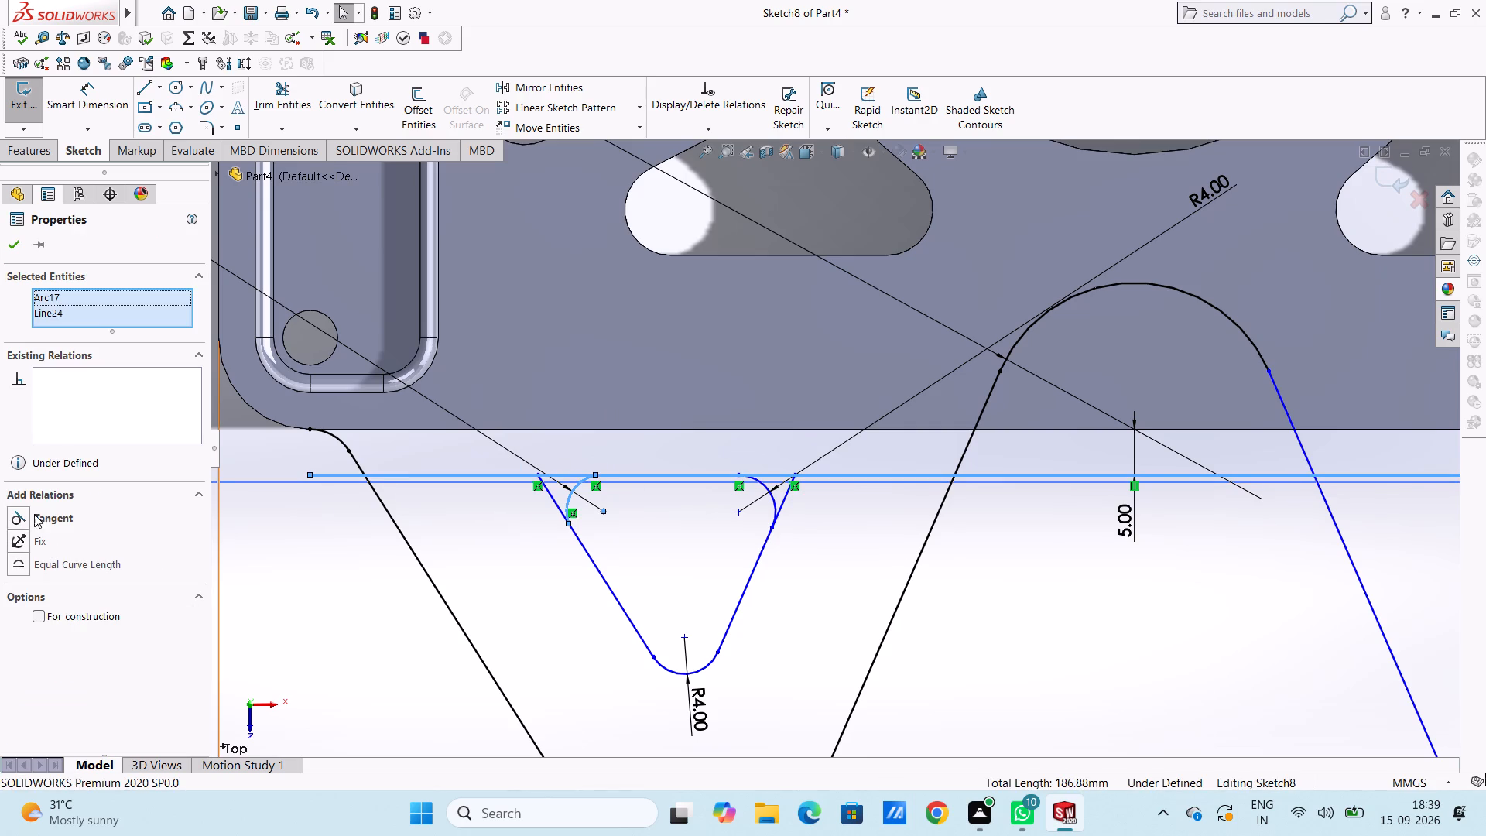
{"action": "left_click", "coordinate": [10, 517]}
{"action": "left_click", "coordinate": [273, 581]}
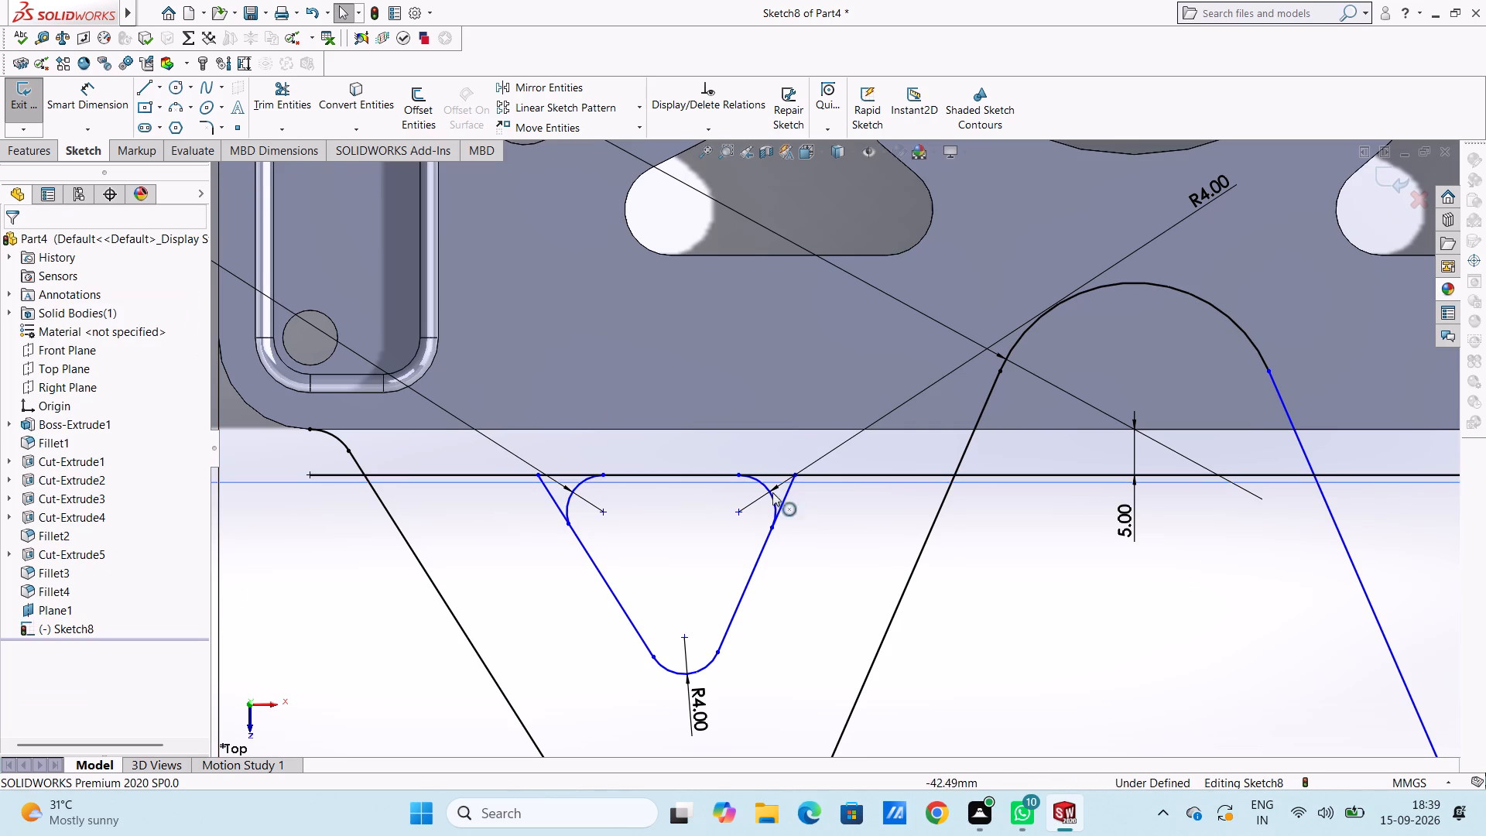
{"action": "left_click", "coordinate": [773, 502]}
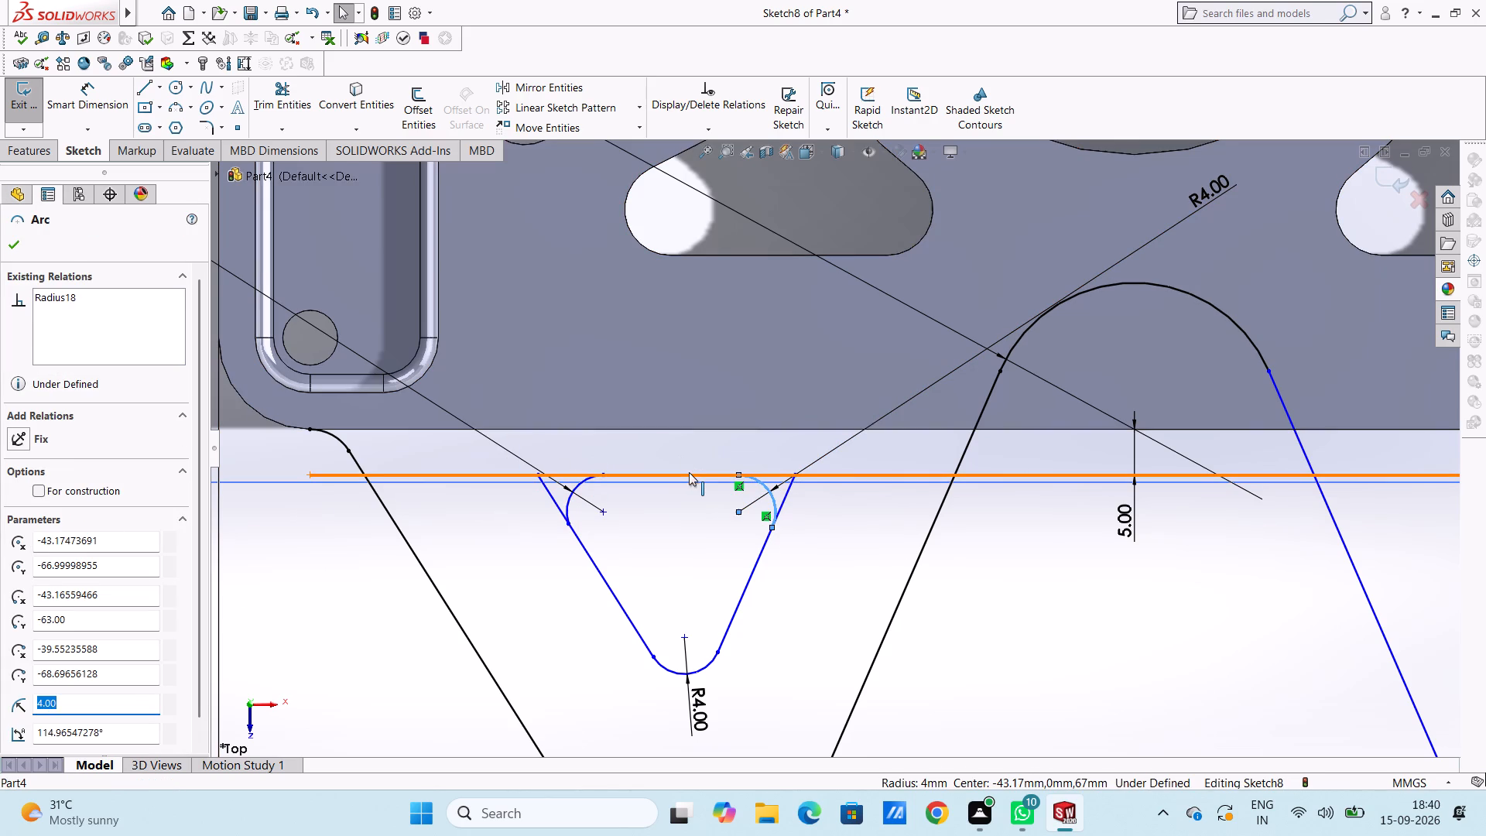
{"action": "left_click", "coordinate": [689, 472], "text": "ctrl"}
{"action": "left_click", "coordinate": [19, 519]}
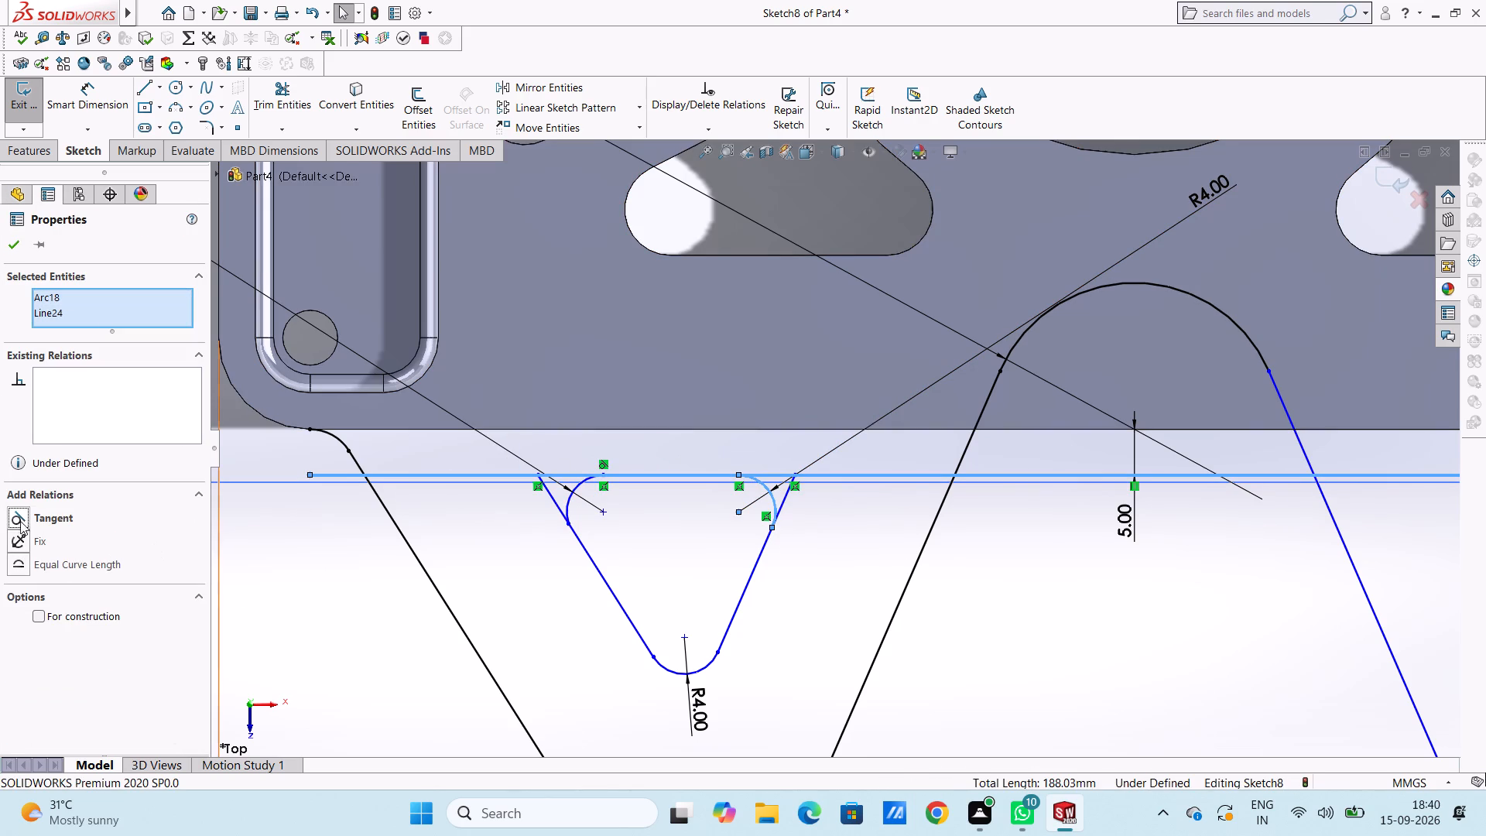
{"action": "left_click", "coordinate": [395, 594]}
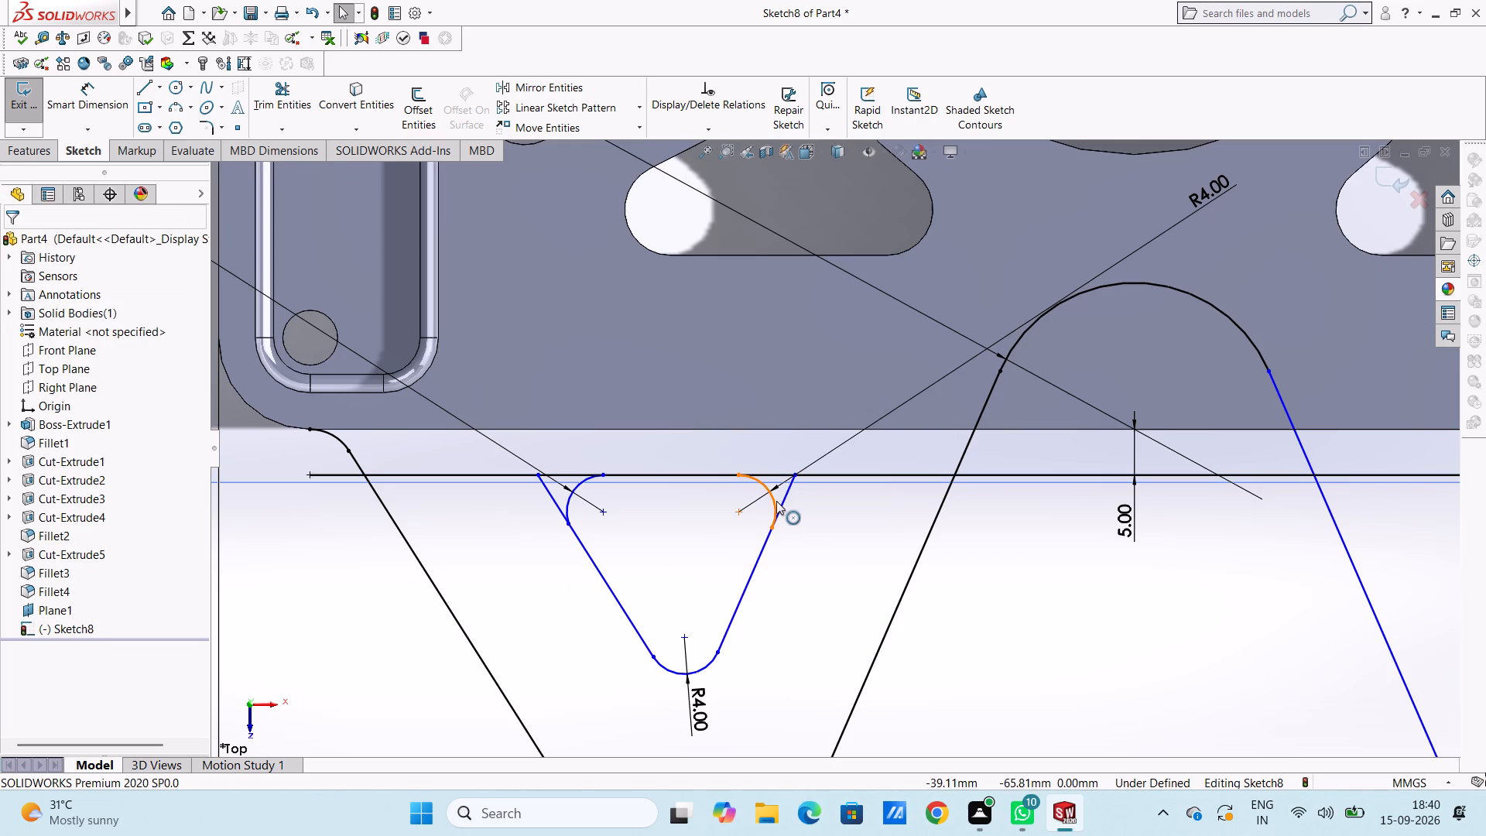
Make each upper corner arc tangent to the adjoining slanted side of the small triangle.
{"action": "left_click", "coordinate": [776, 501]}
{"action": "left_click", "coordinate": [784, 499], "text": "ctrl"}
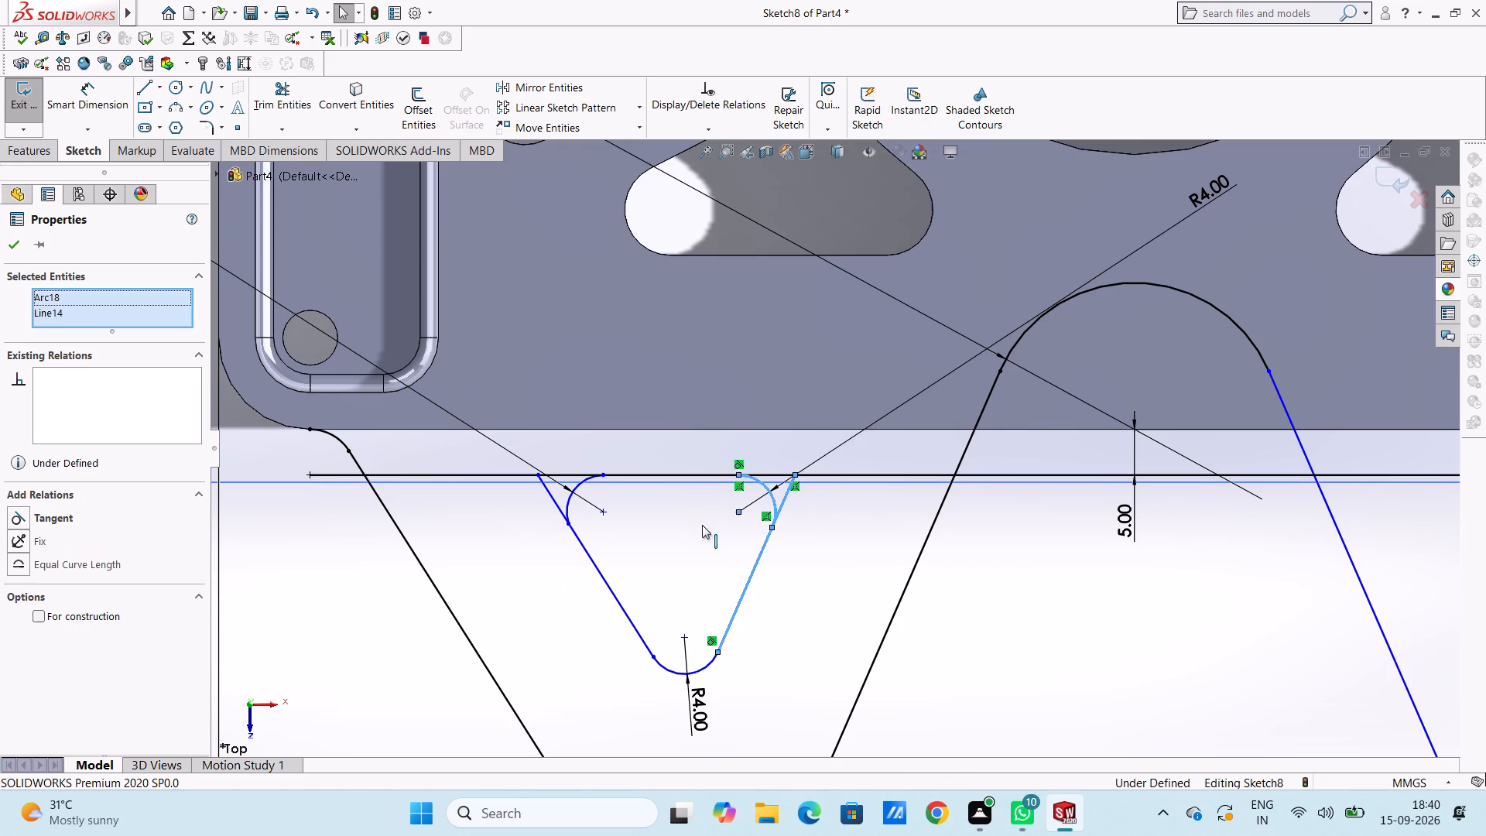
{"action": "left_click", "coordinate": [22, 516]}
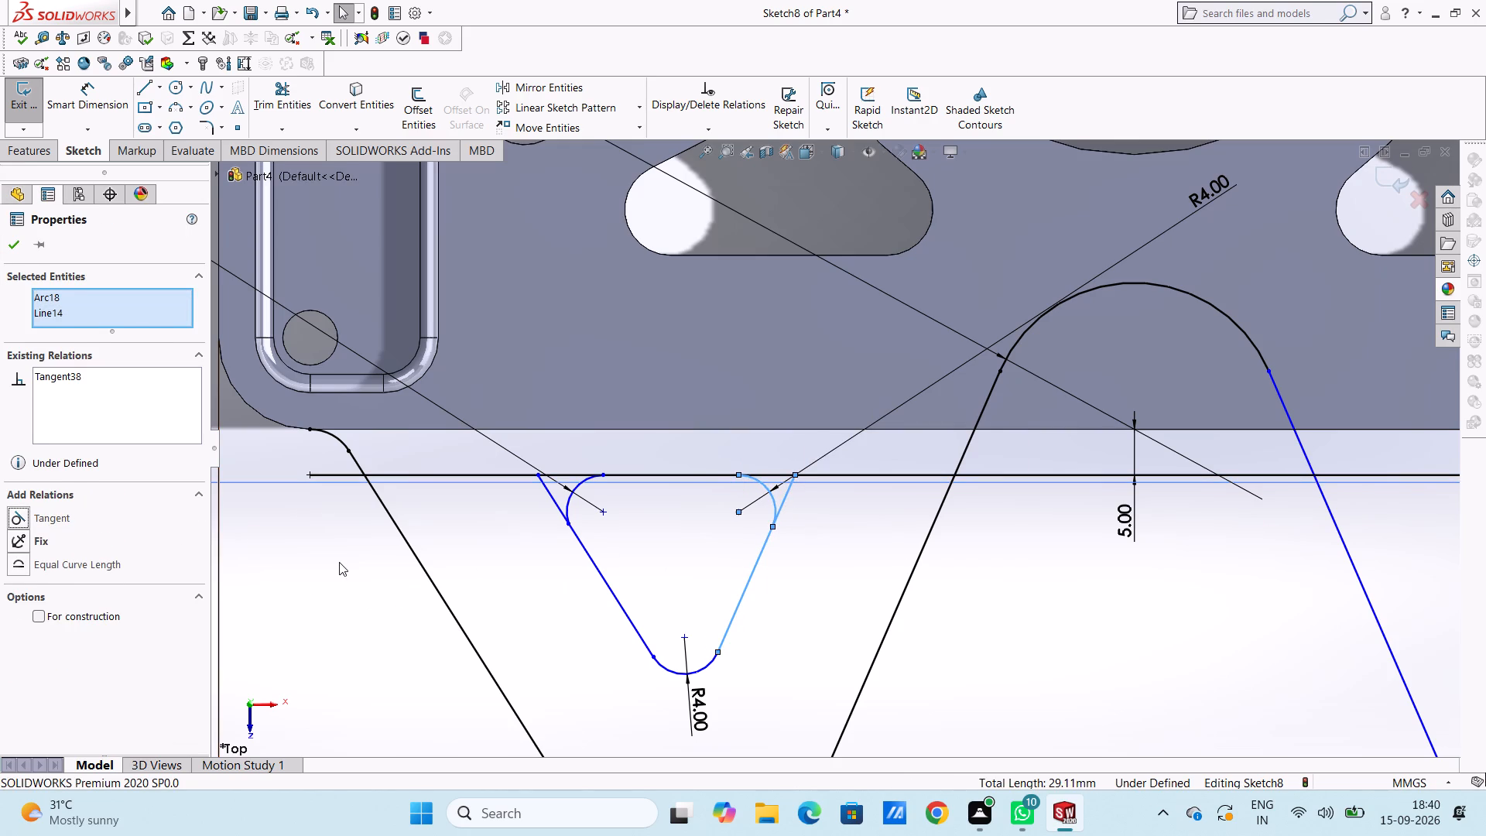
{"action": "left_click", "coordinate": [339, 562]}
{"action": "left_click", "coordinate": [571, 499]}
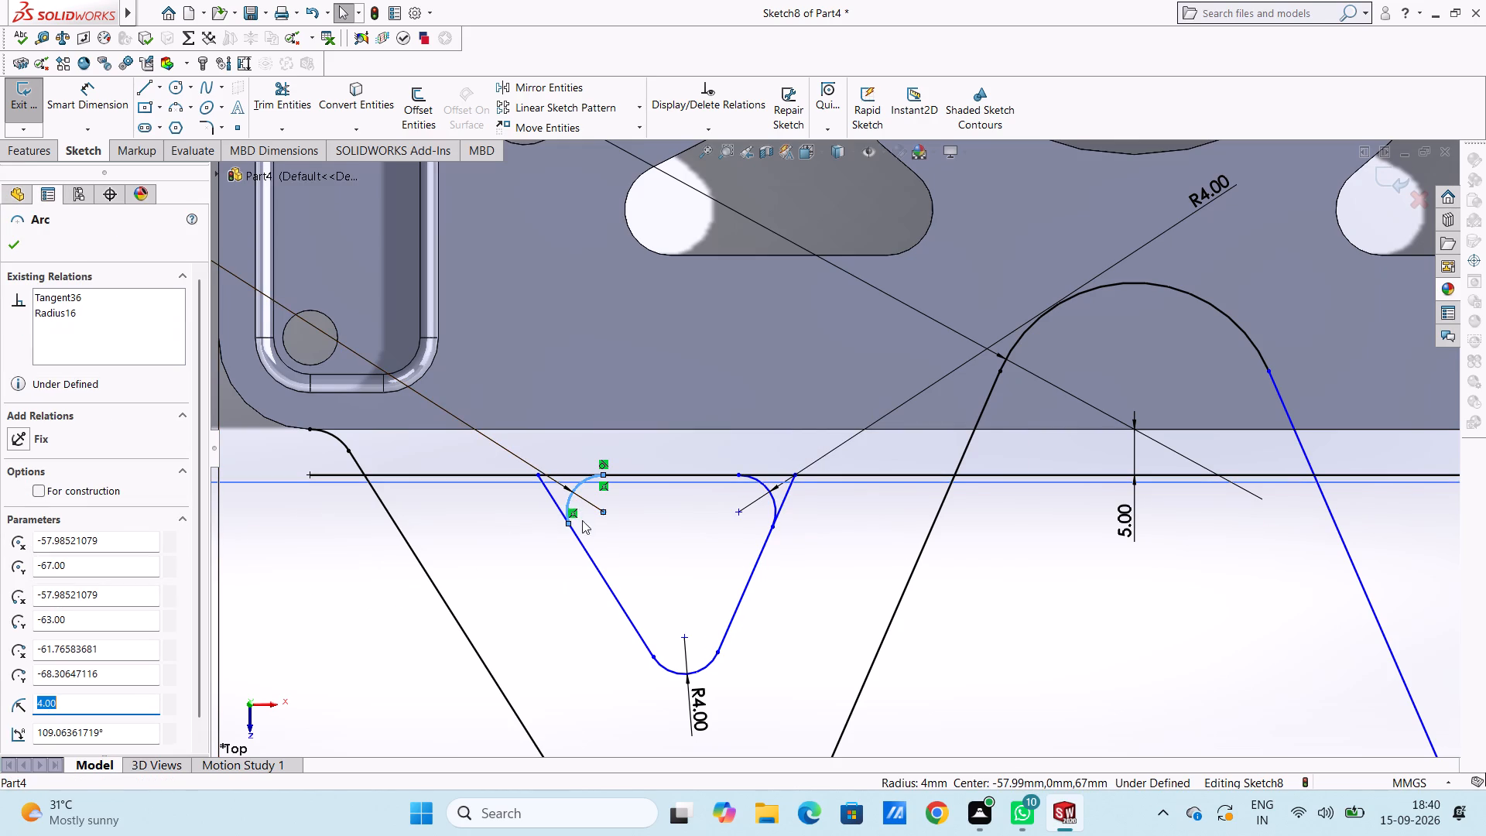
{"action": "left_click", "coordinate": [584, 543], "text": "ctrl"}
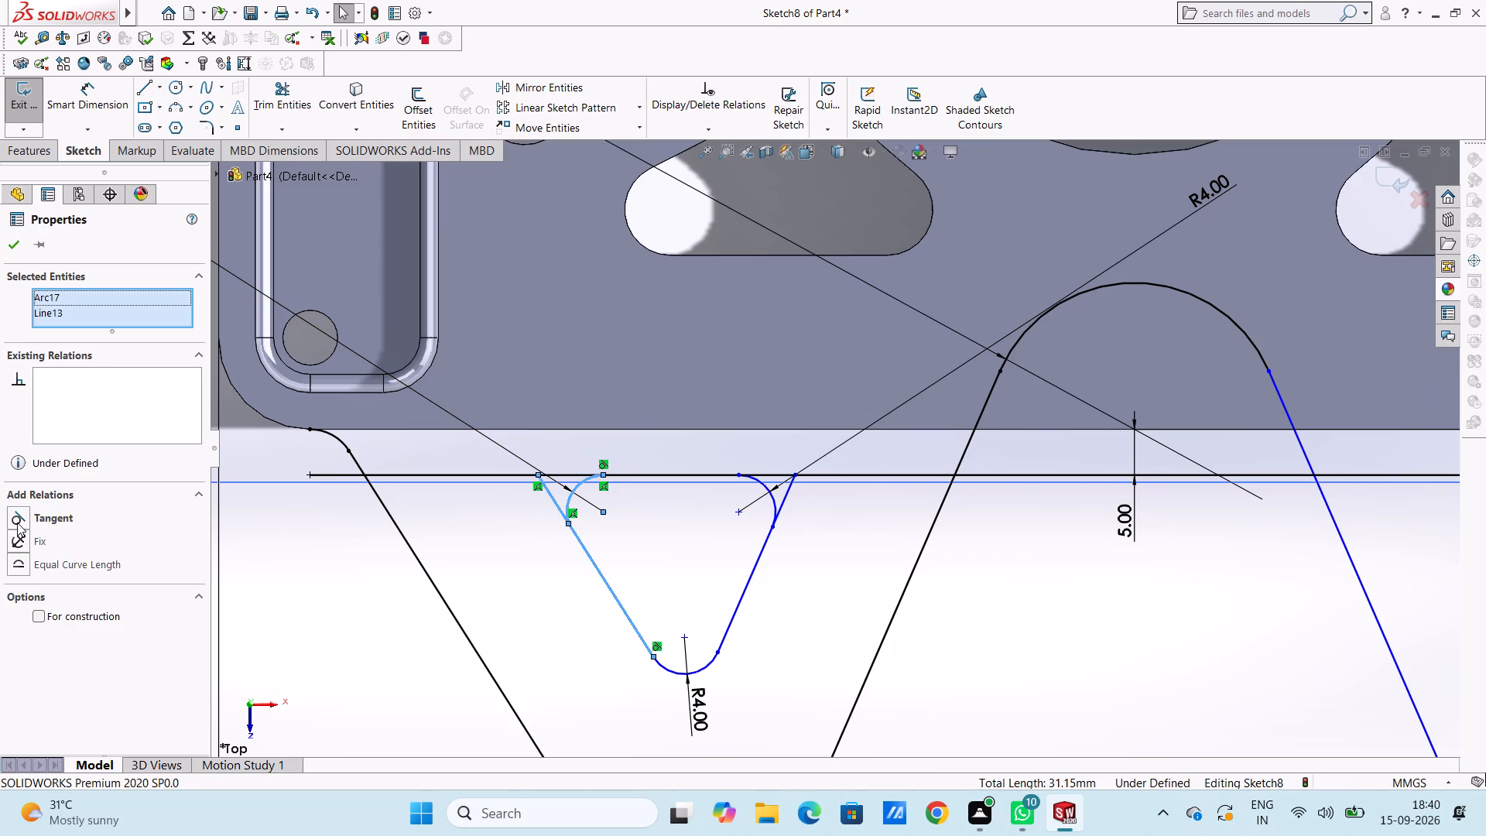
{"action": "left_click", "coordinate": [17, 520]}
{"action": "left_click", "coordinate": [345, 559]}
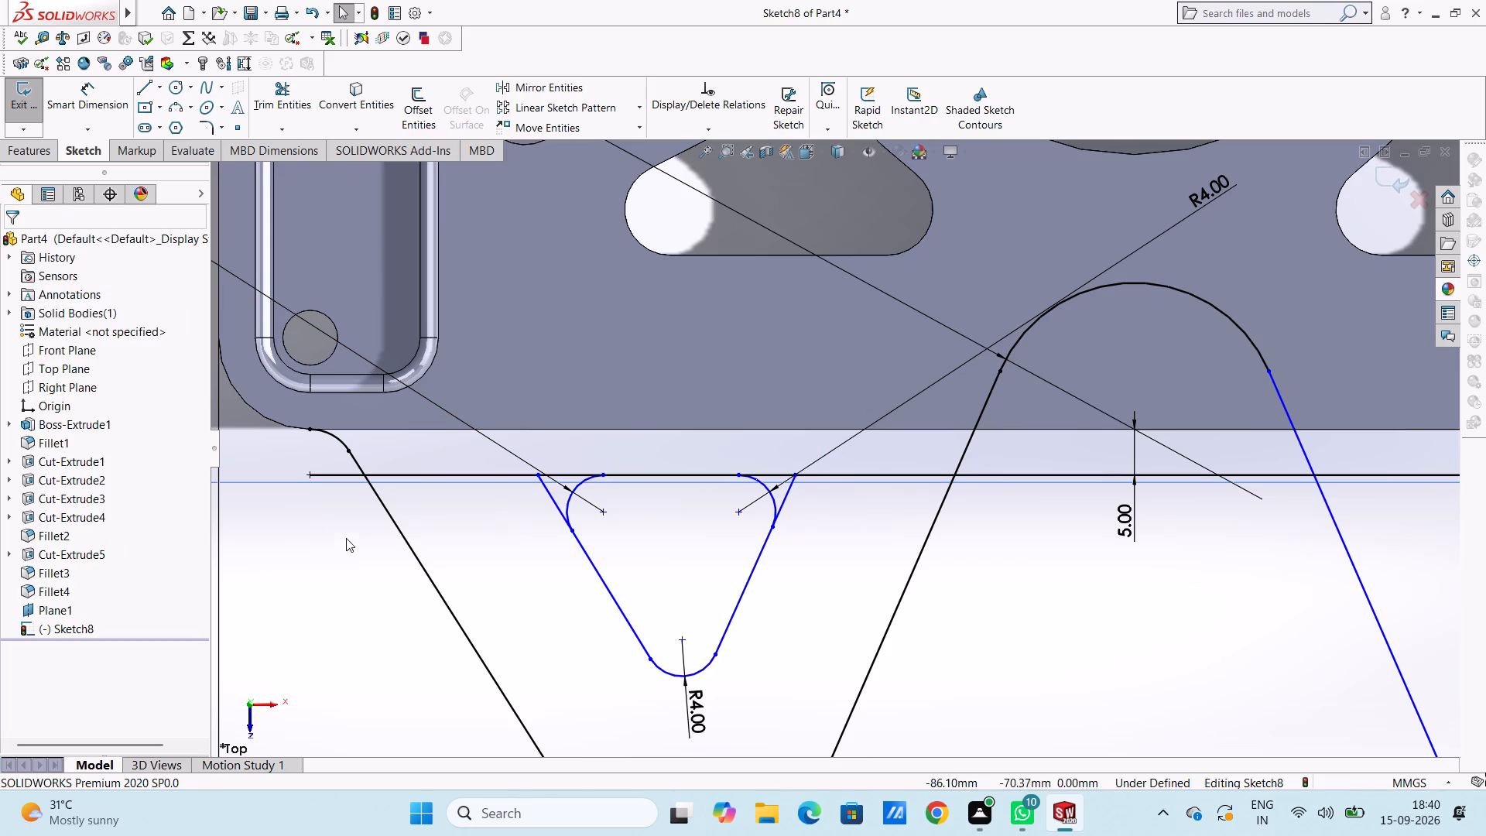
Trim the horizontal line's portion left of the small triangle and the excess line ends outside its two upper corner arcs.
{"action": "left_click", "coordinate": [279, 91]}
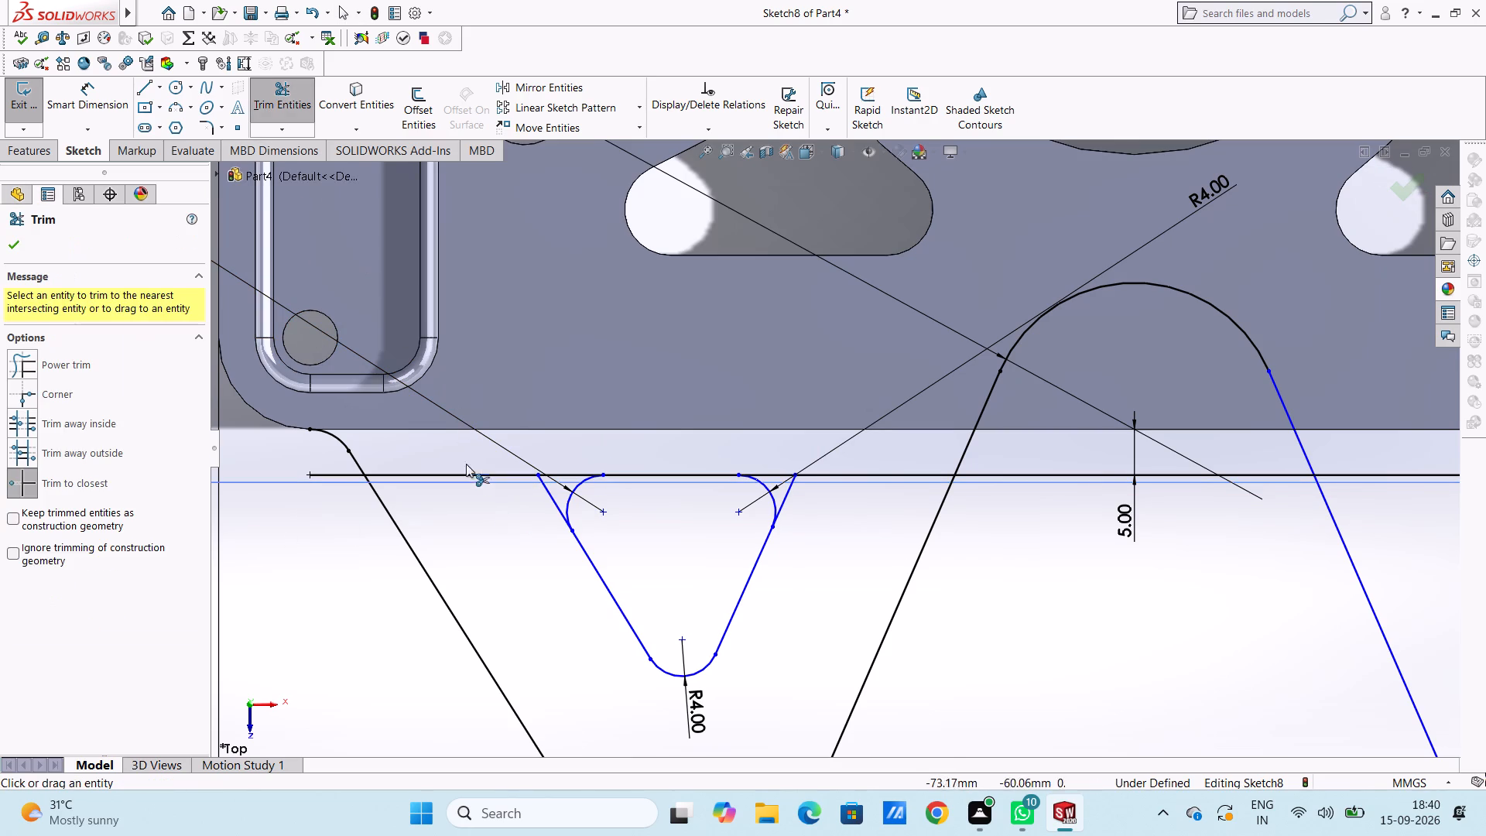
{"action": "left_click", "coordinate": [469, 471]}
{"action": "left_click", "coordinate": [350, 475]}
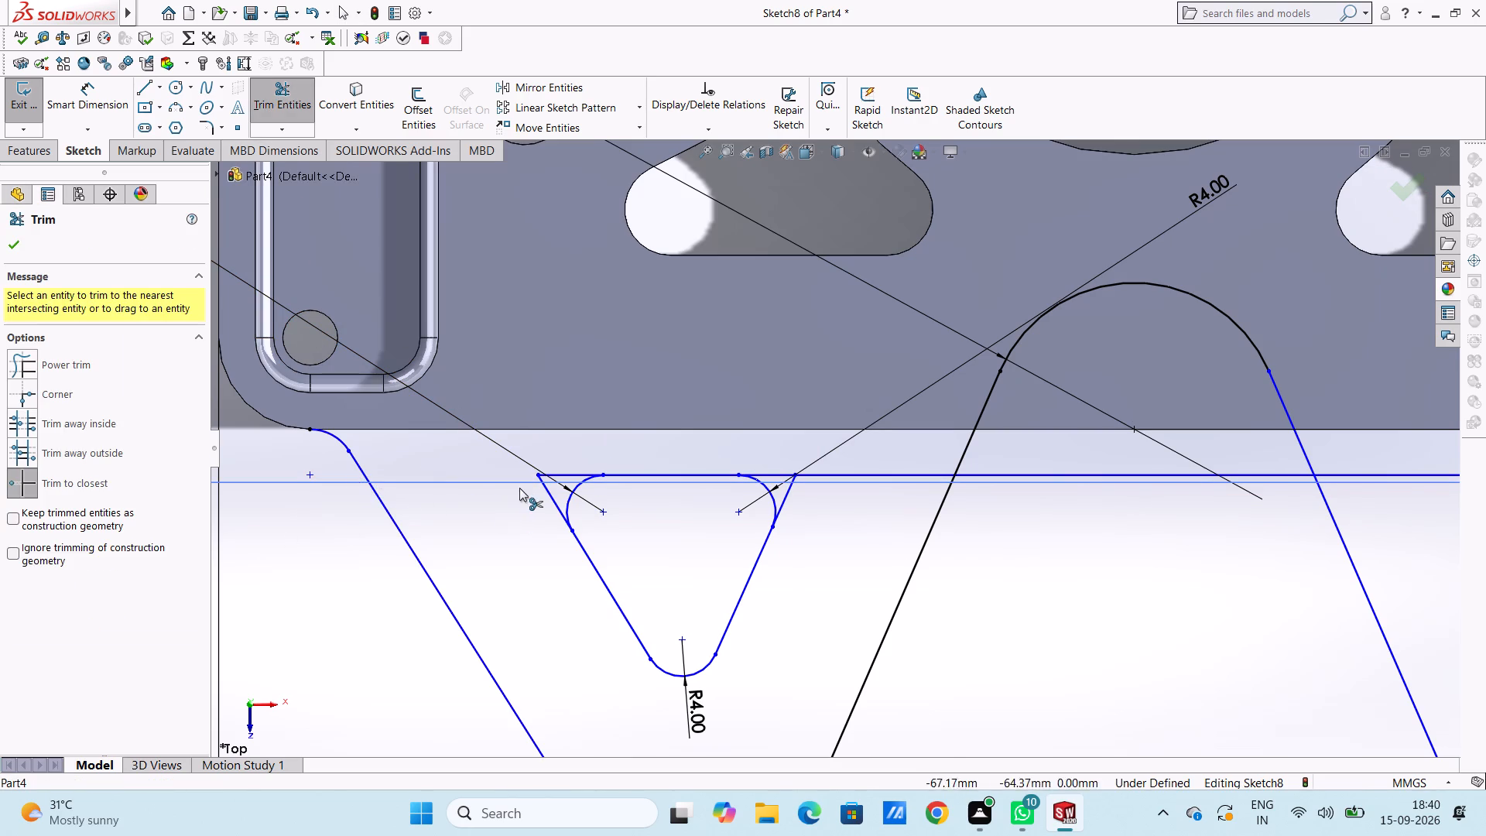
{"action": "left_click", "coordinate": [547, 495]}
{"action": "left_click", "coordinate": [558, 471]}
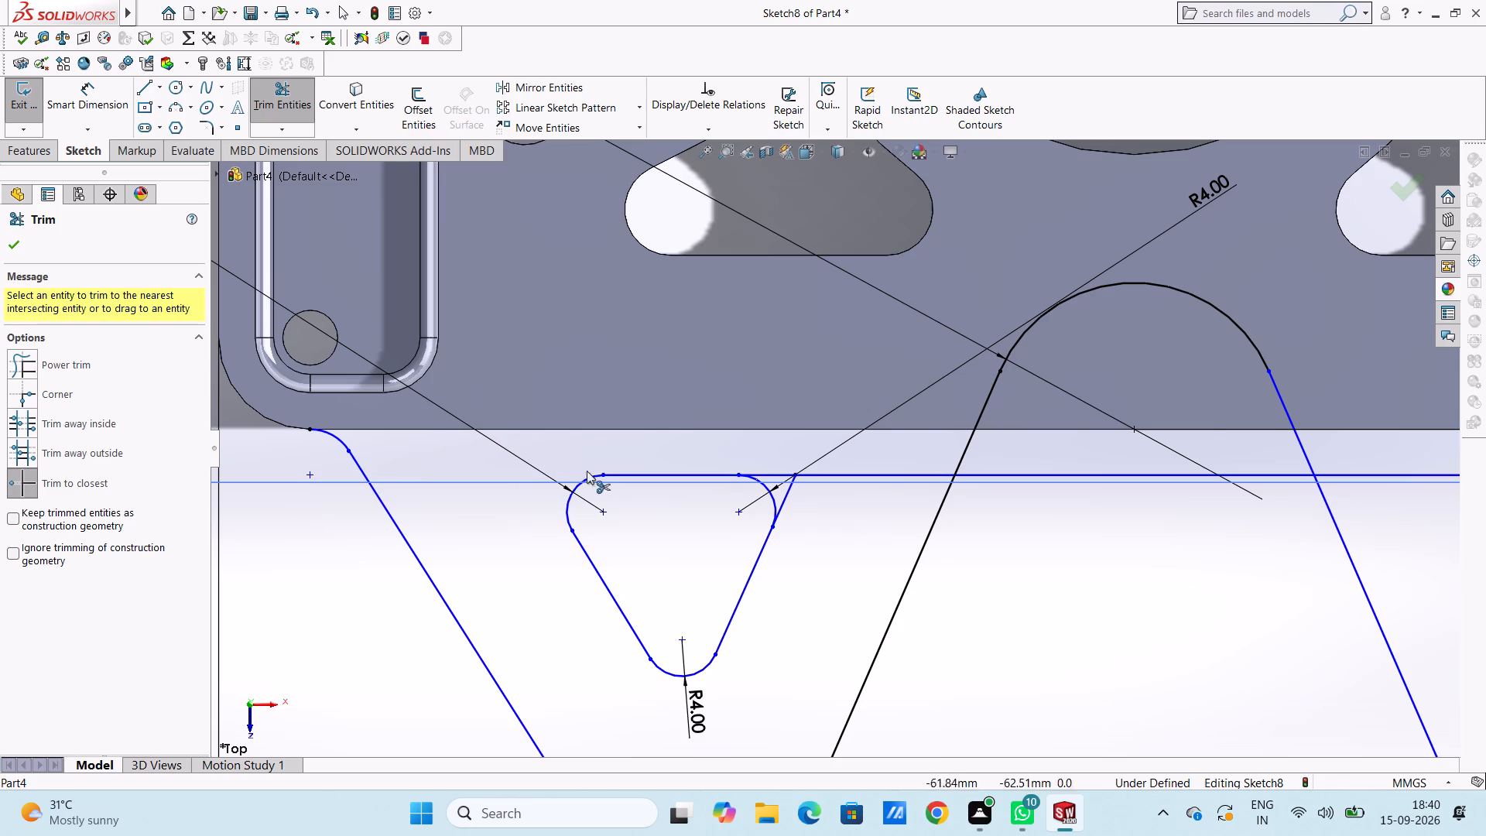
{"action": "left_click", "coordinate": [775, 471]}
{"action": "left_click", "coordinate": [787, 492]}
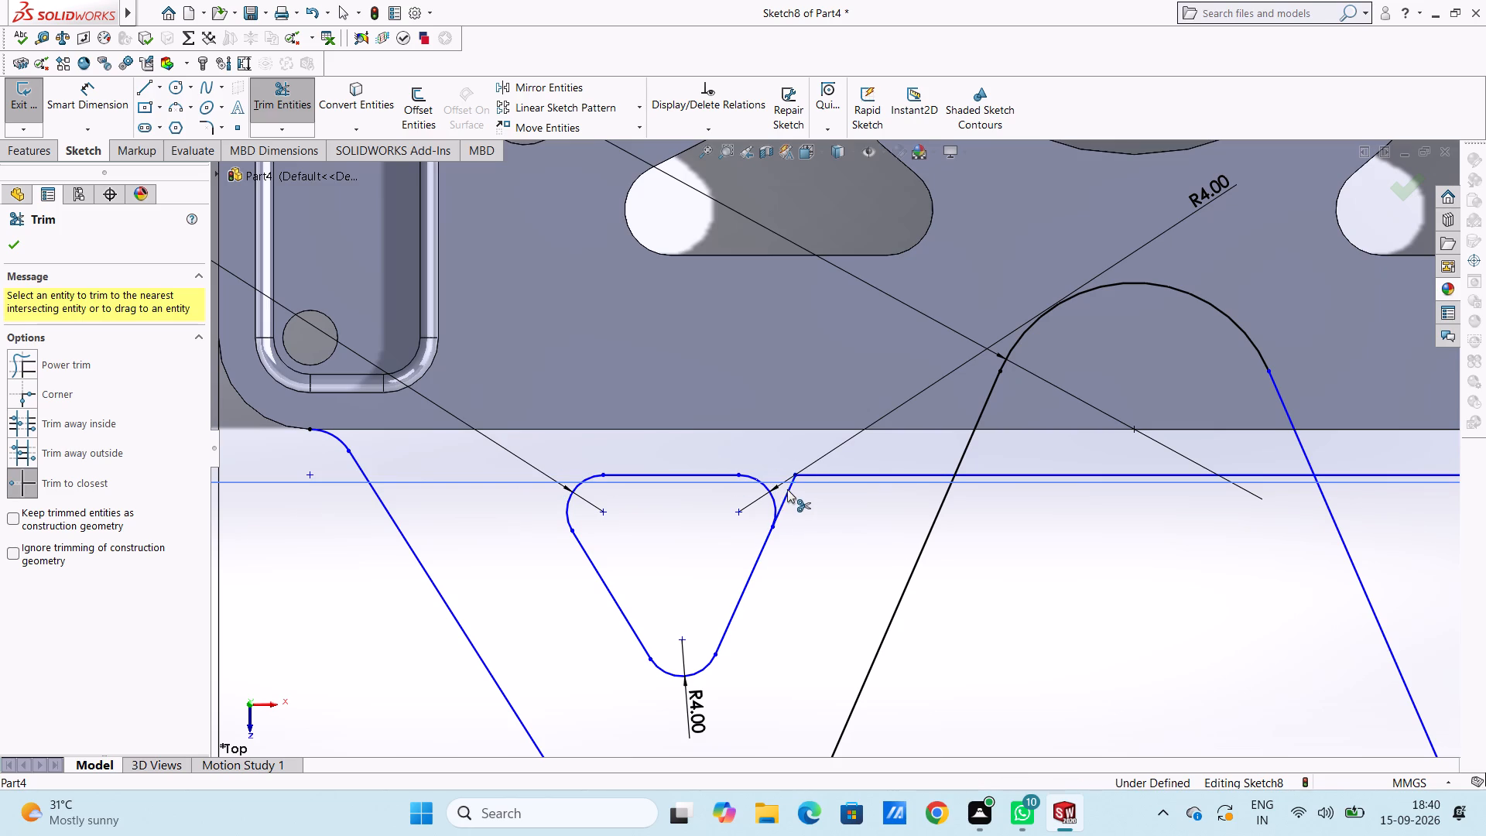
Trim away all remaining segments of the horizontal line to the right of the small triangle.
{"action": "left_click", "coordinate": [829, 472]}
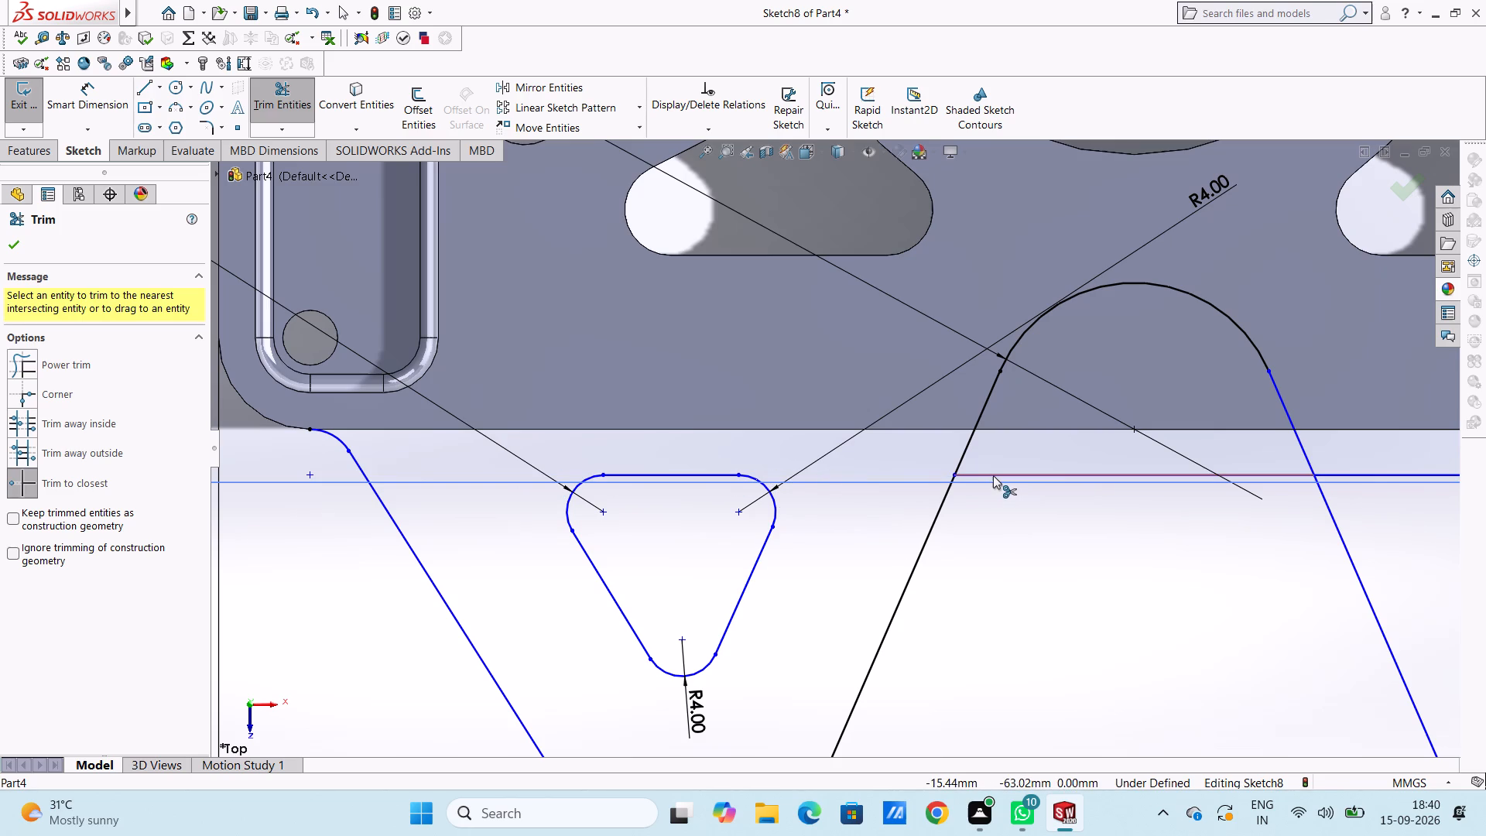
{"action": "left_click", "coordinate": [994, 475]}
{"action": "scroll", "coordinate": [1058, 540], "scroll_direction": "up", "scroll_amount": 4}
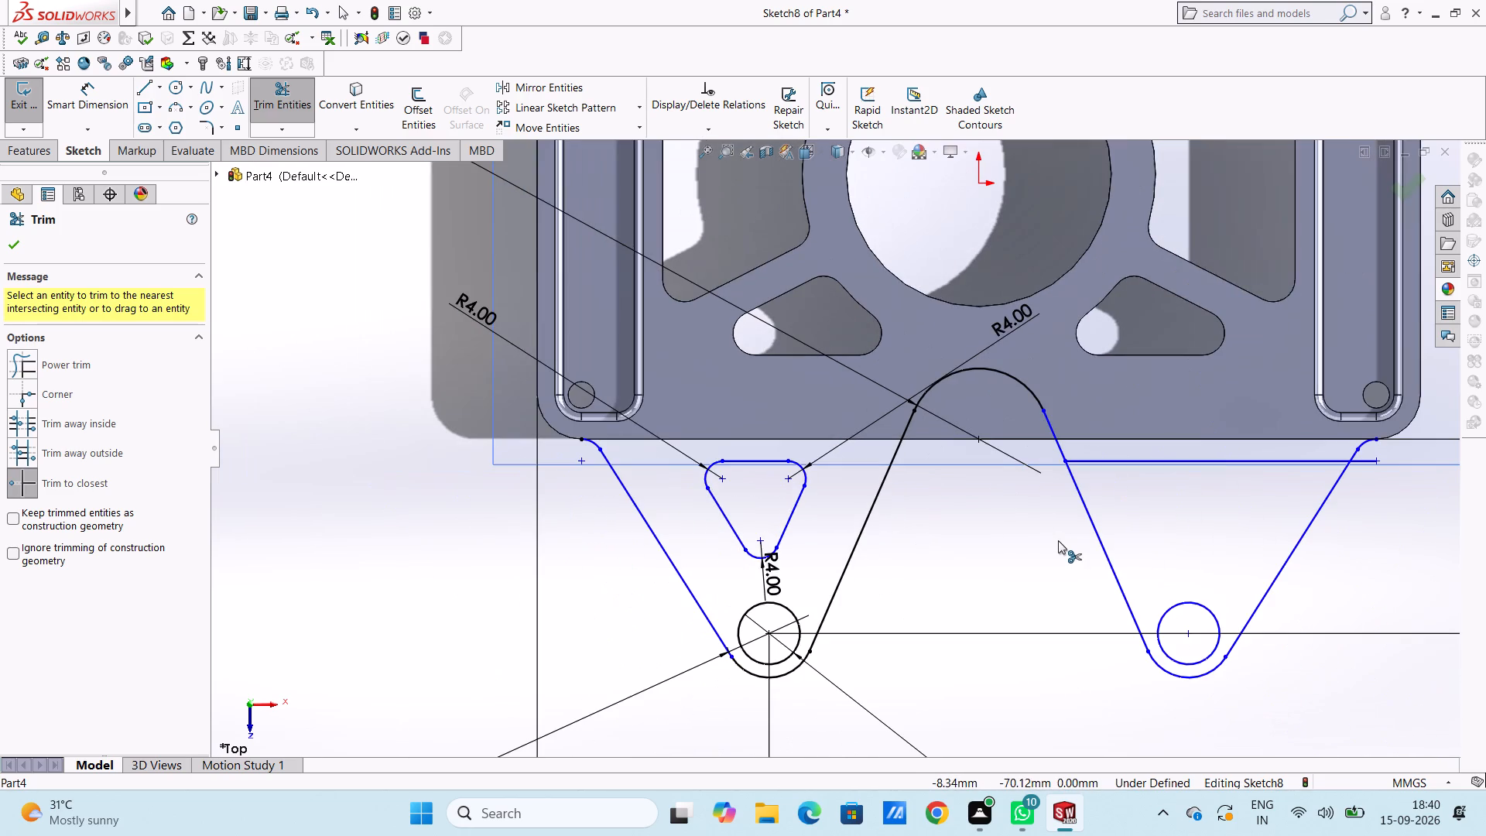
{"action": "left_click", "coordinate": [1193, 459]}
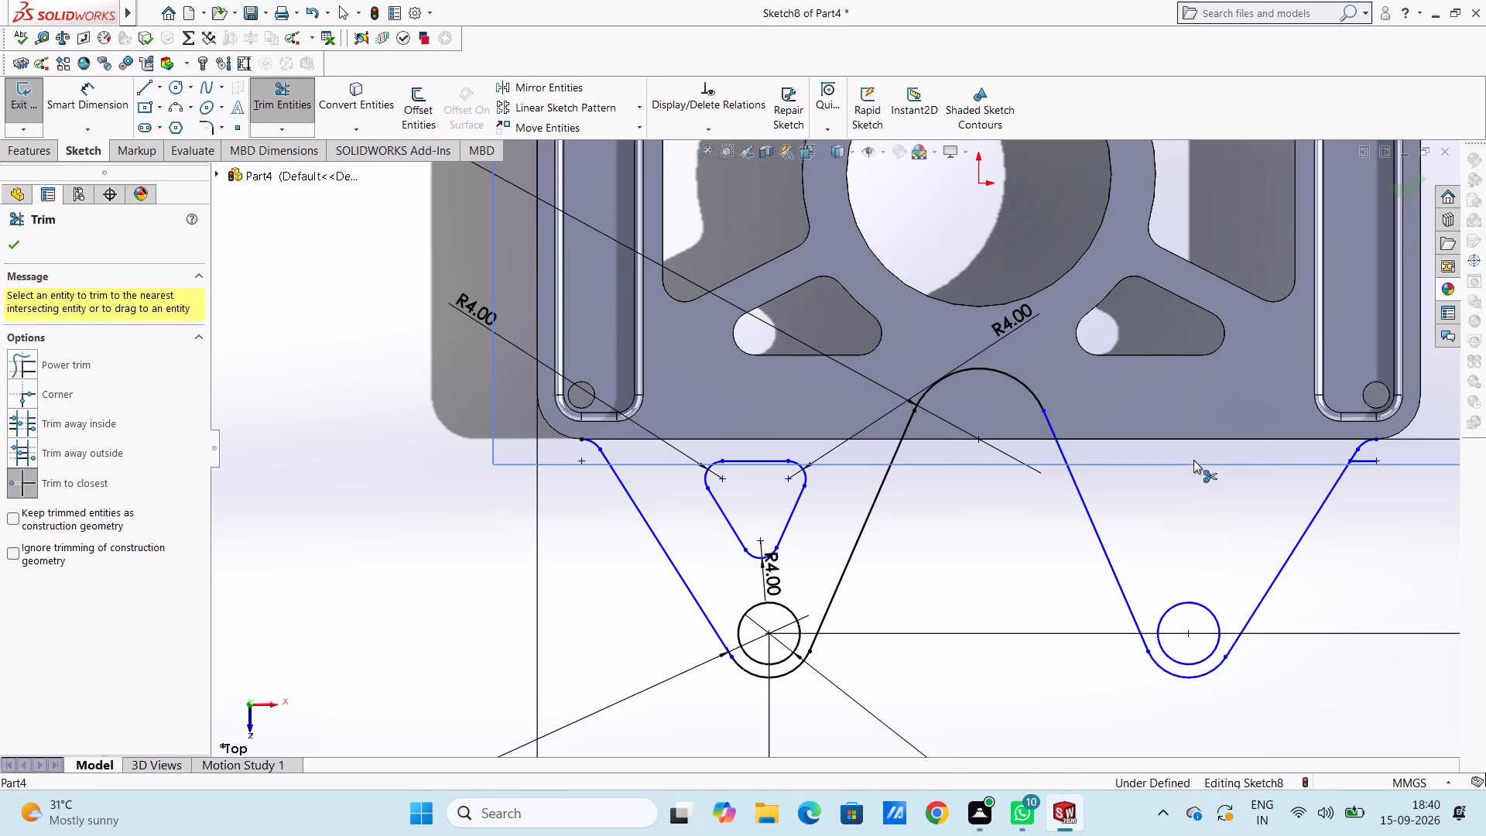
{"action": "left_click", "coordinate": [1366, 457]}
{"action": "key", "text": "Escape"}
{"action": "key", "text": "Escape"}
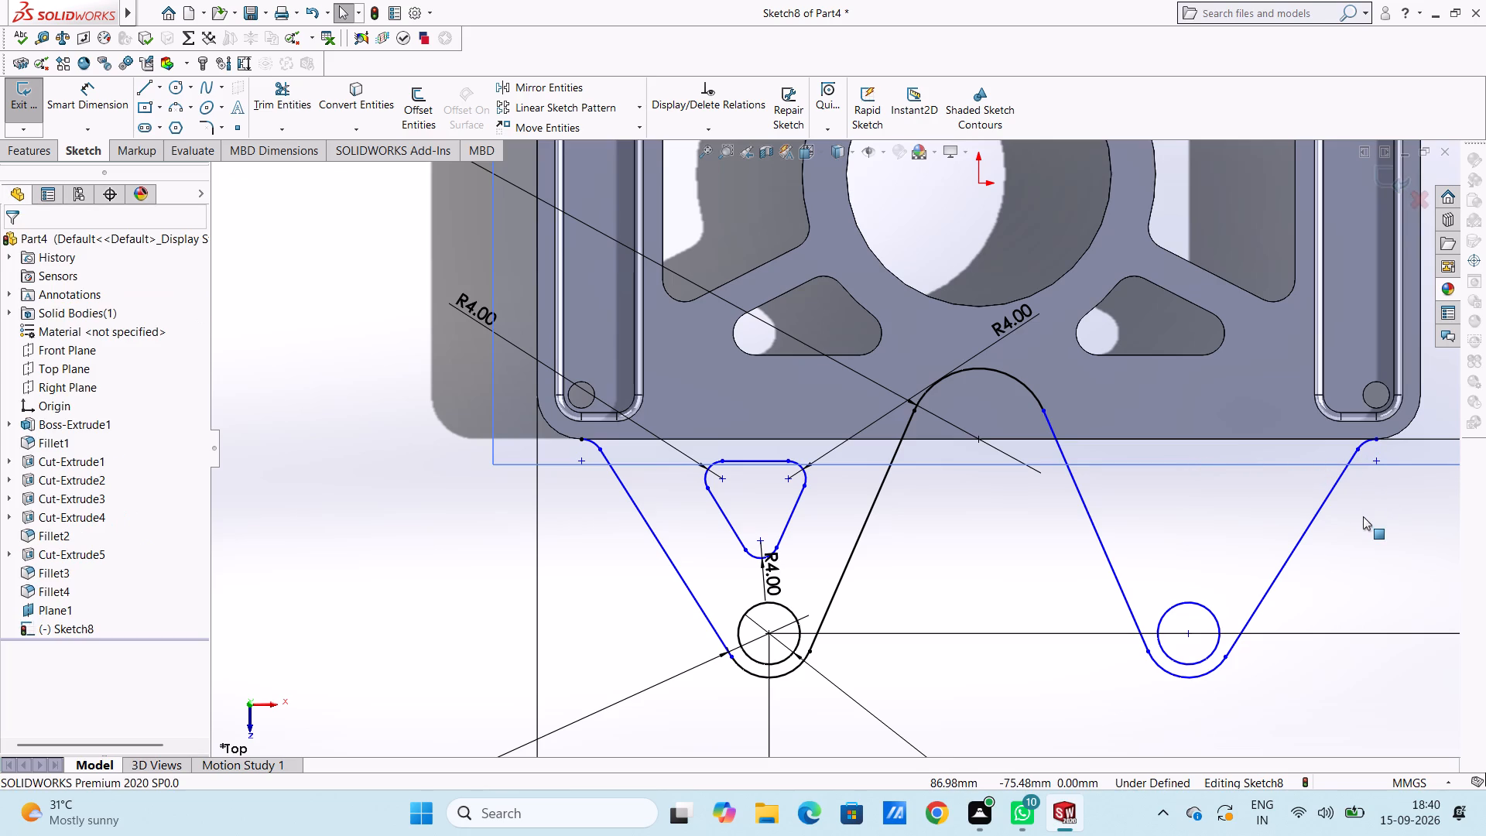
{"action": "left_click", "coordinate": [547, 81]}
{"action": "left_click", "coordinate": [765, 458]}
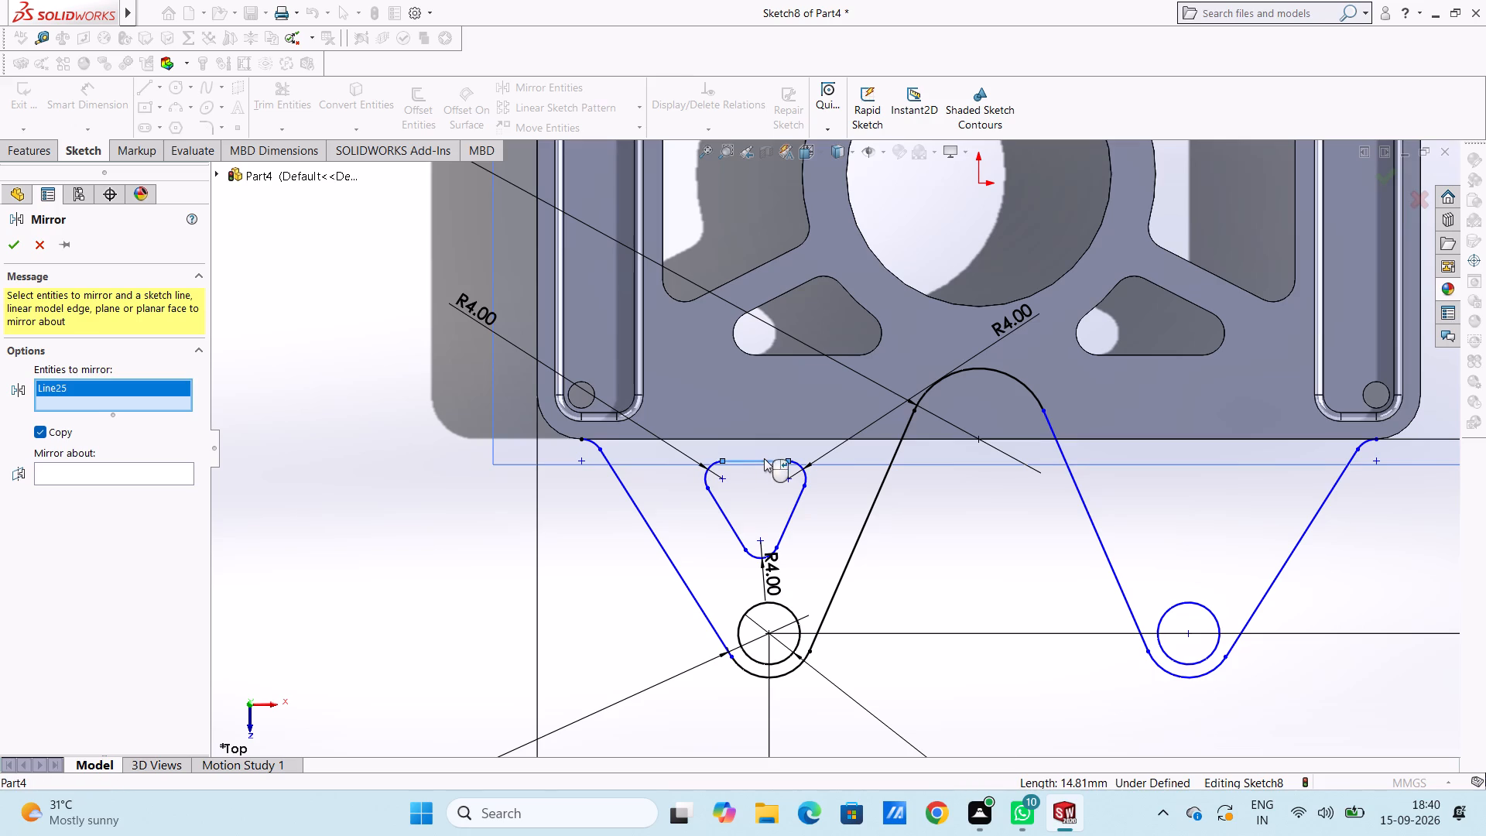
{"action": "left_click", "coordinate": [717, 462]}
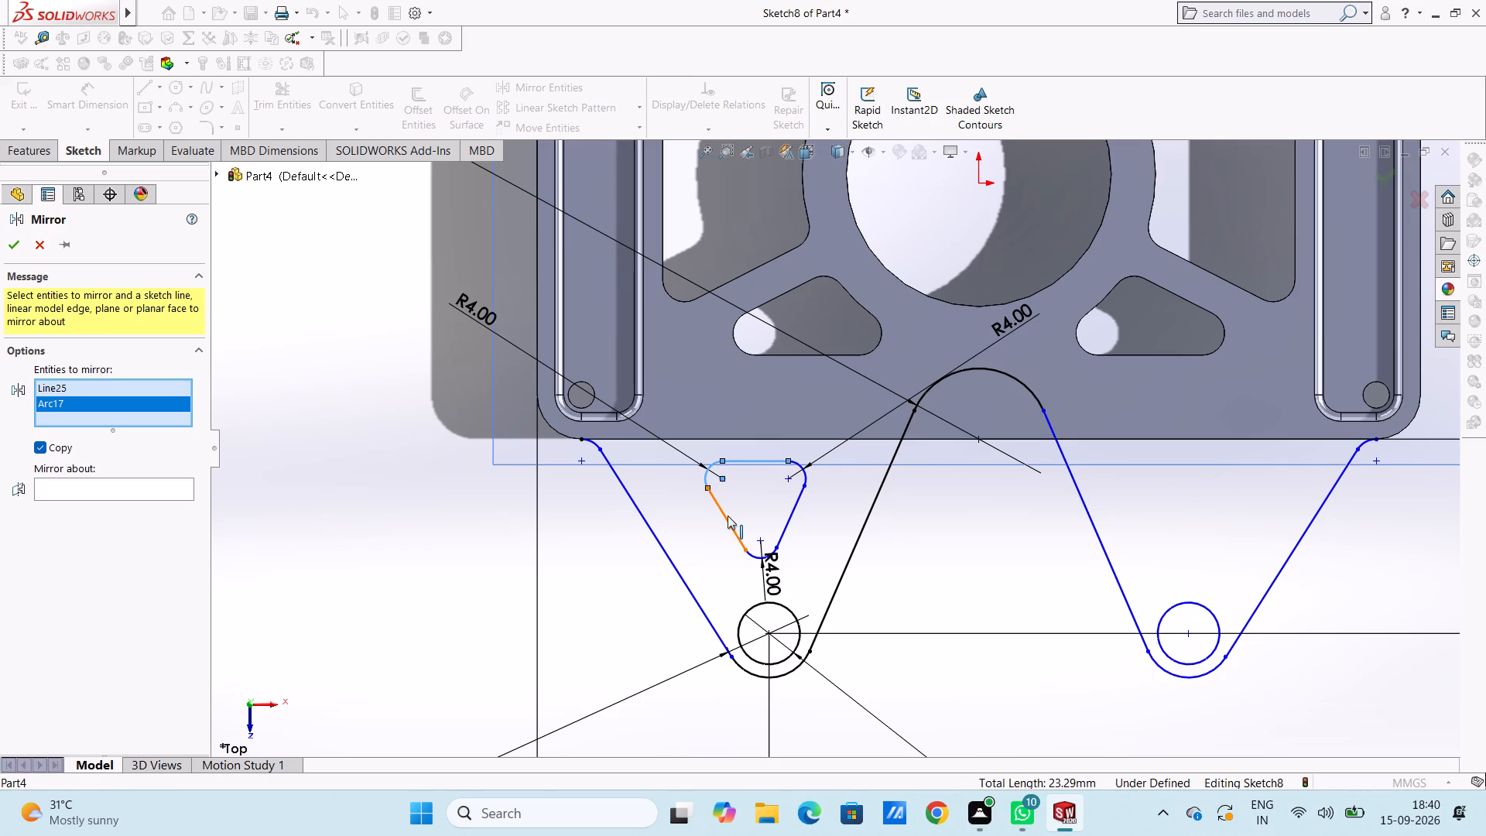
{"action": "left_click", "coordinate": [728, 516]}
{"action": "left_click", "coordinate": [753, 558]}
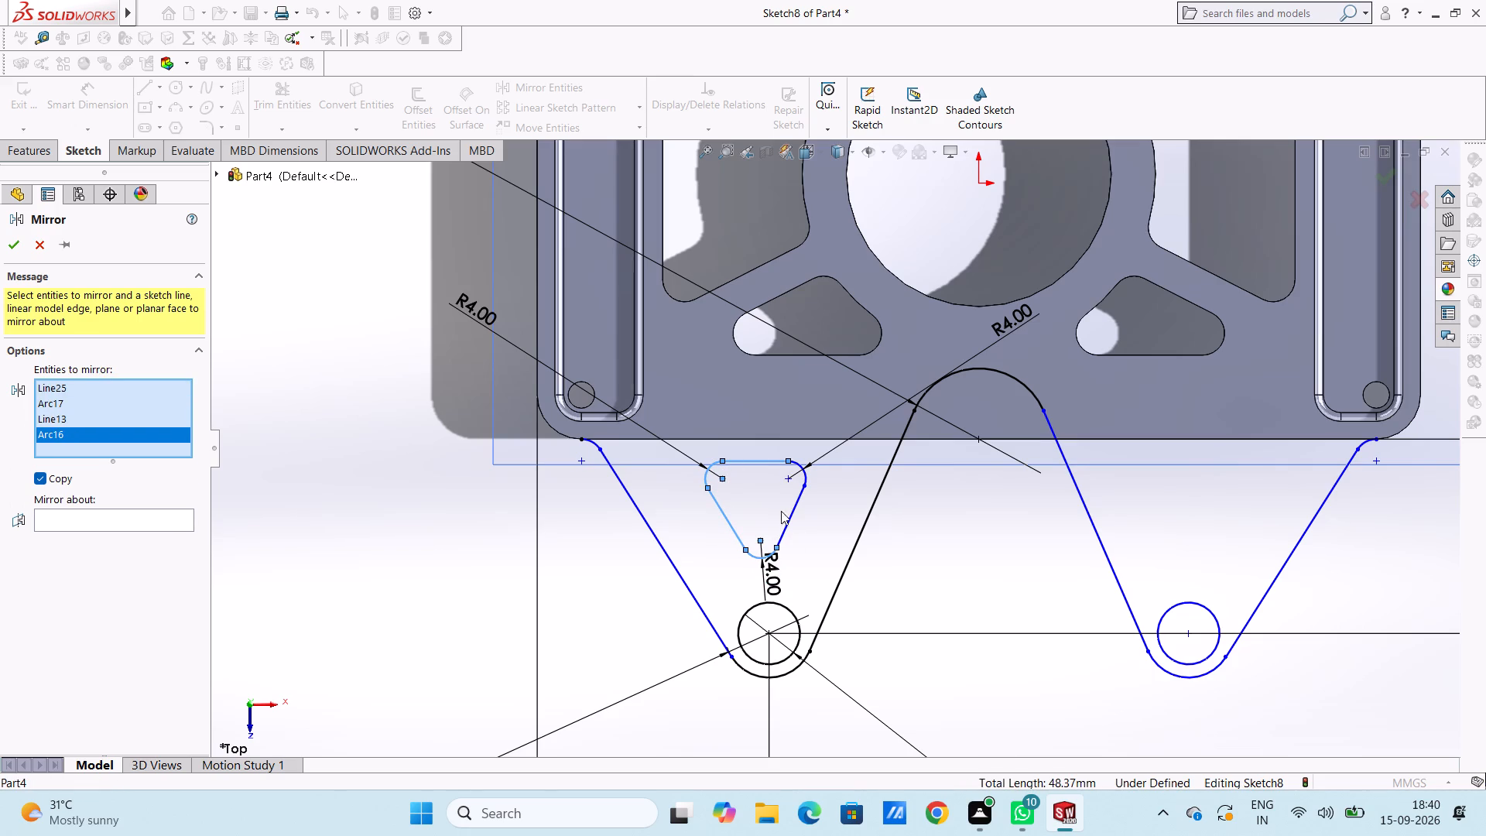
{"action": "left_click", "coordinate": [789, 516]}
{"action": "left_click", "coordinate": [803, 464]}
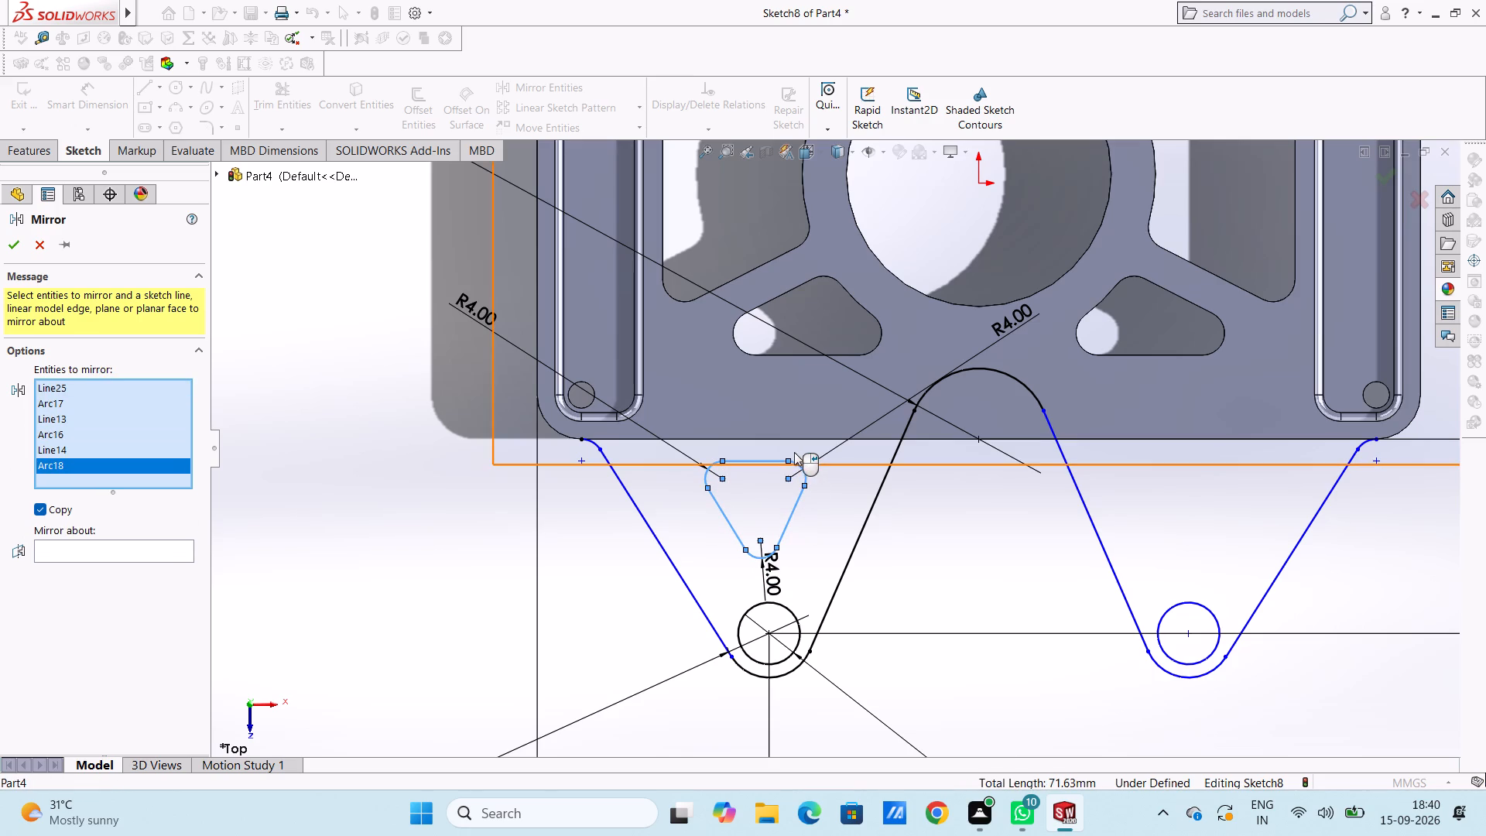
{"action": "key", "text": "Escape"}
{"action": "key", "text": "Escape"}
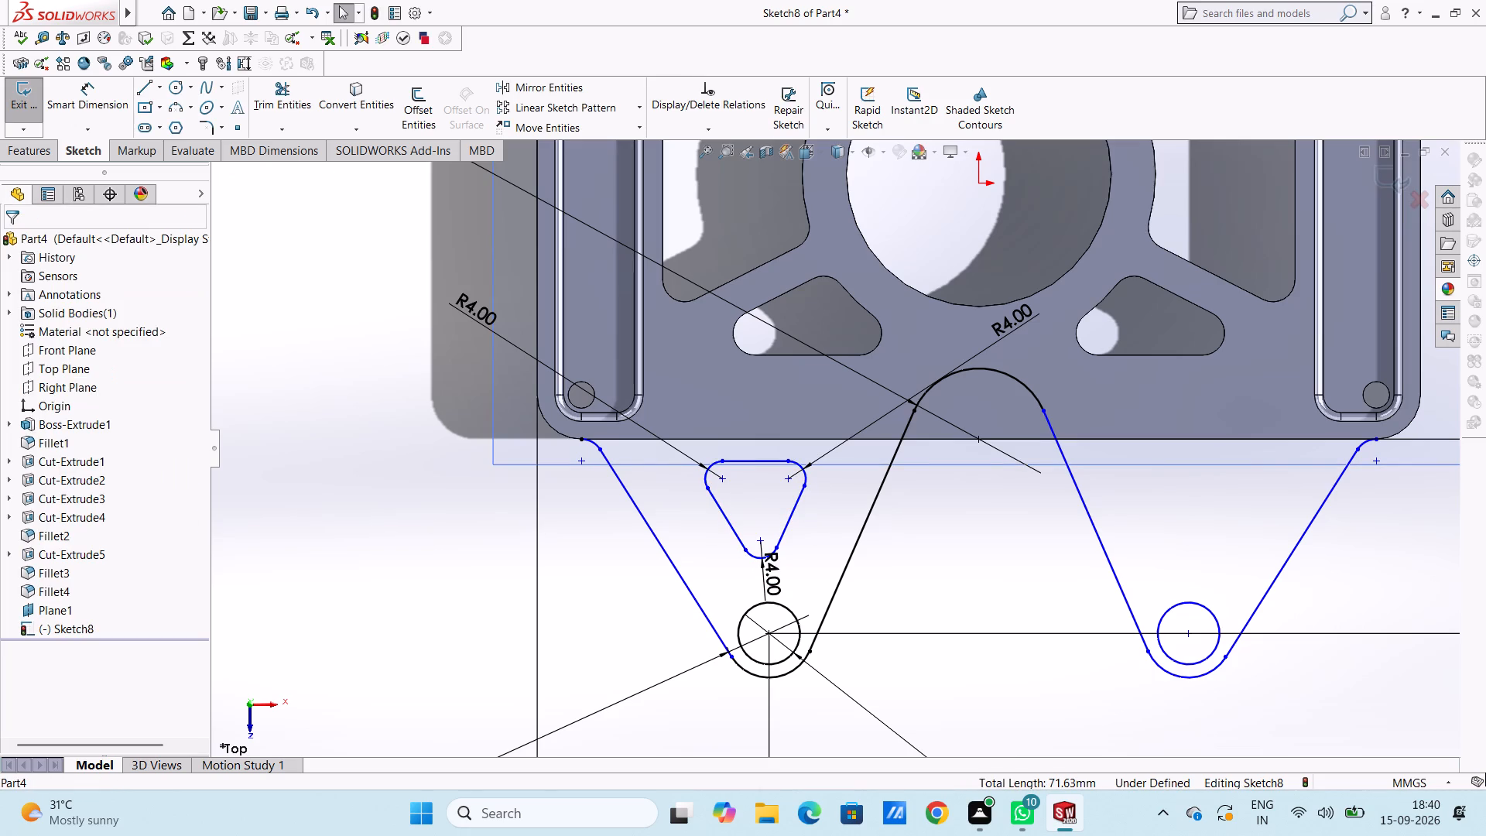
Draw a vertical line about 74 mm long downward from the top of the central arc between the two lugs.
{"action": "left_click", "coordinate": [142, 87]}
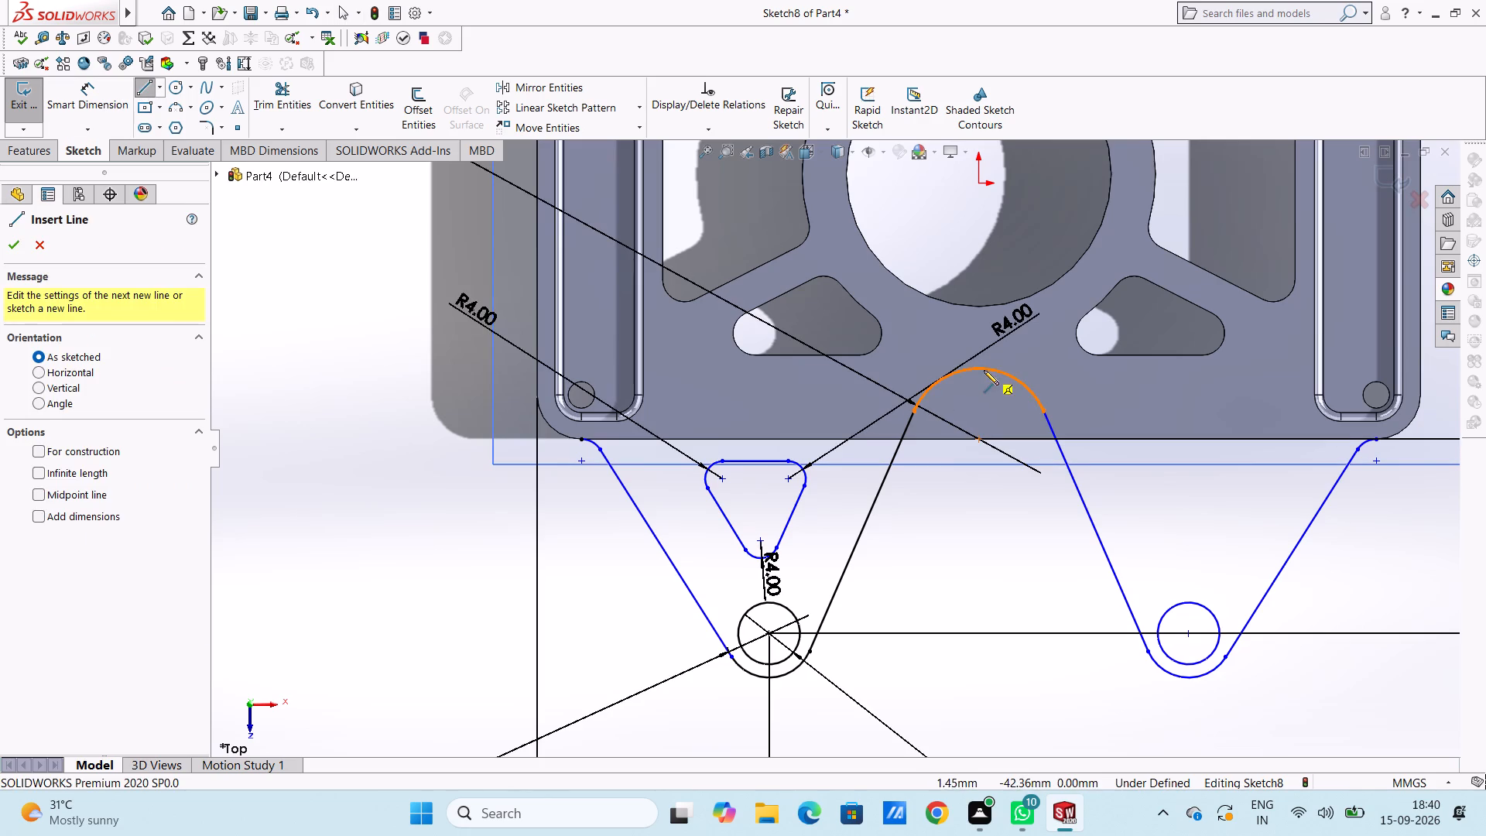
{"action": "left_click", "coordinate": [979, 366]}
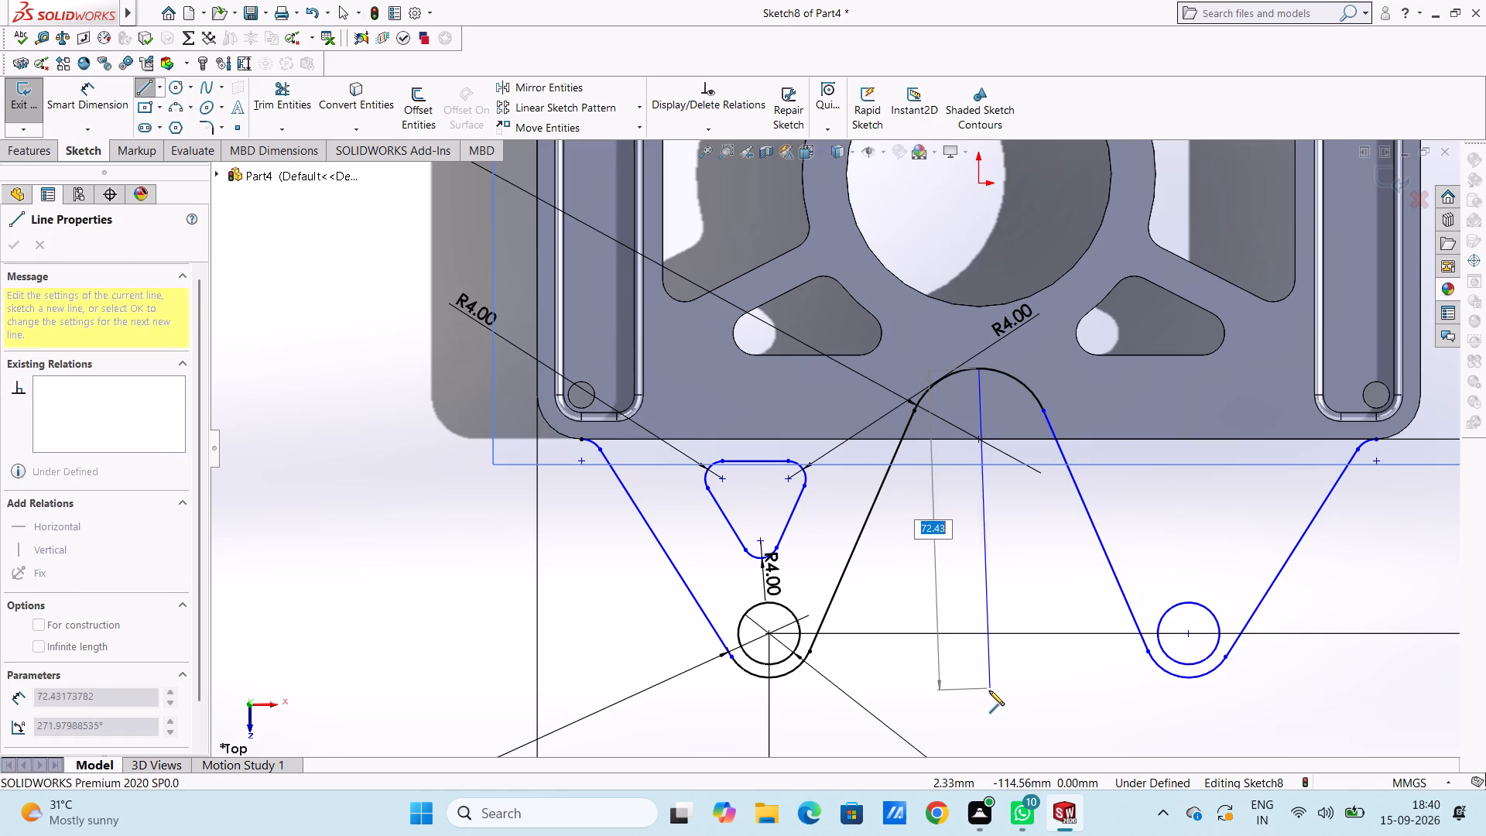
{"action": "left_click", "coordinate": [983, 697]}
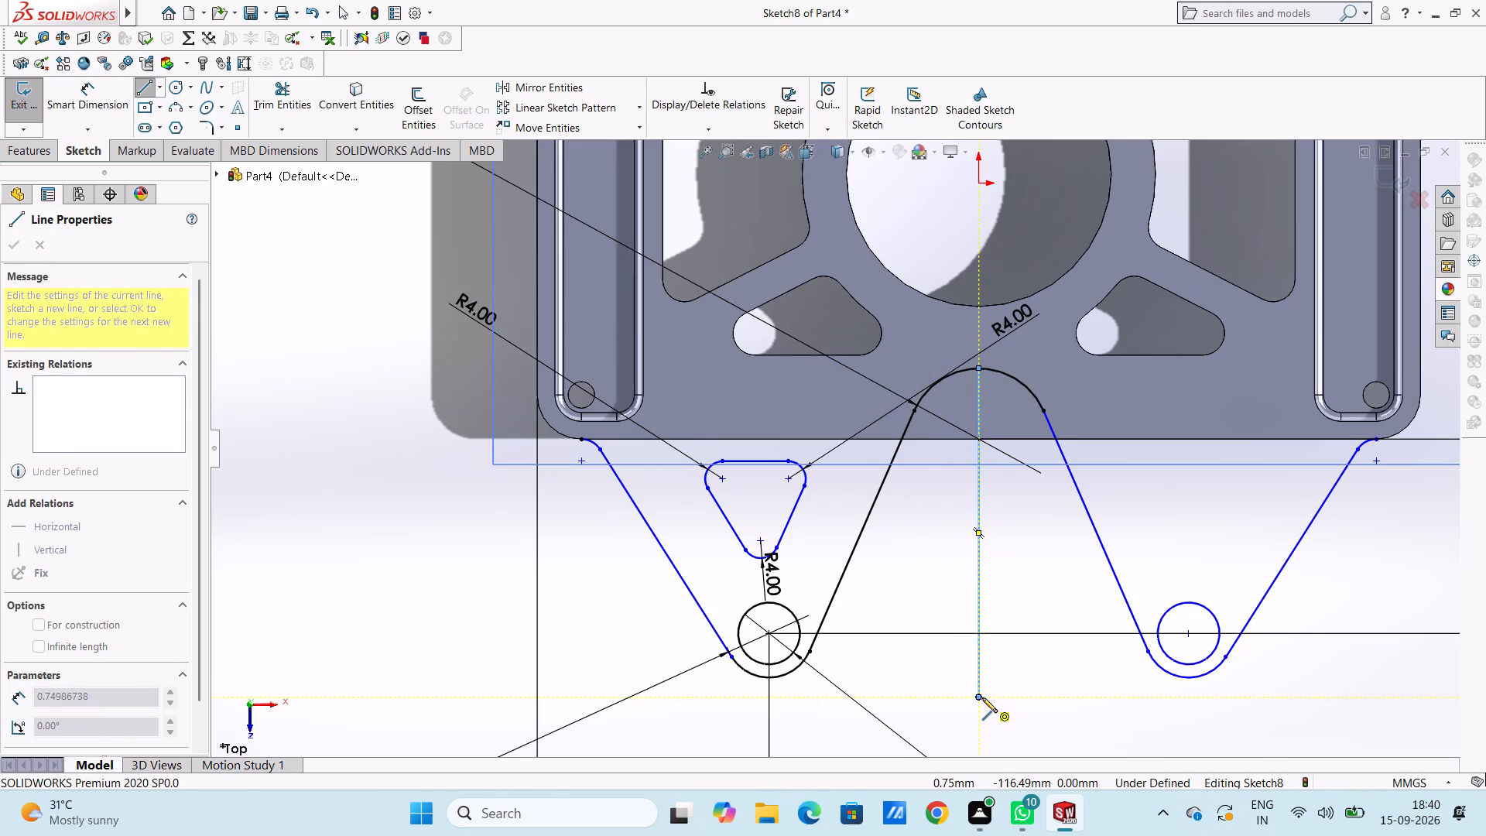
{"action": "key", "text": "Escape"}
{"action": "key", "text": "Escape"}
{"action": "key", "text": "Escape"}
{"action": "key", "text": "Escape"}
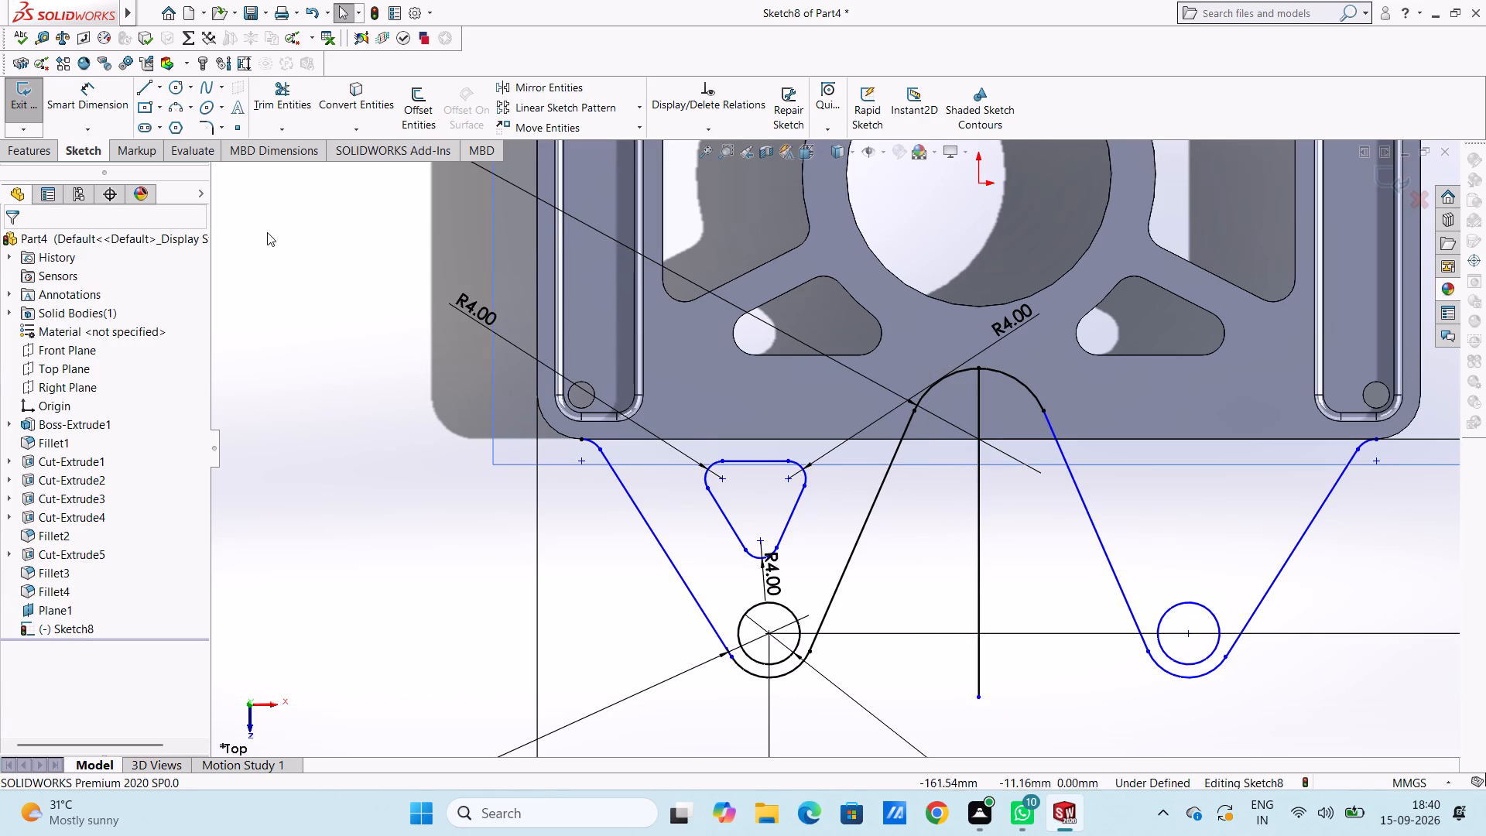
Mirror the rounded triangle's three sides and three corner arcs about the central vertical line to the other lug.
{"action": "left_click", "coordinate": [540, 81]}
{"action": "left_click", "coordinate": [755, 459]}
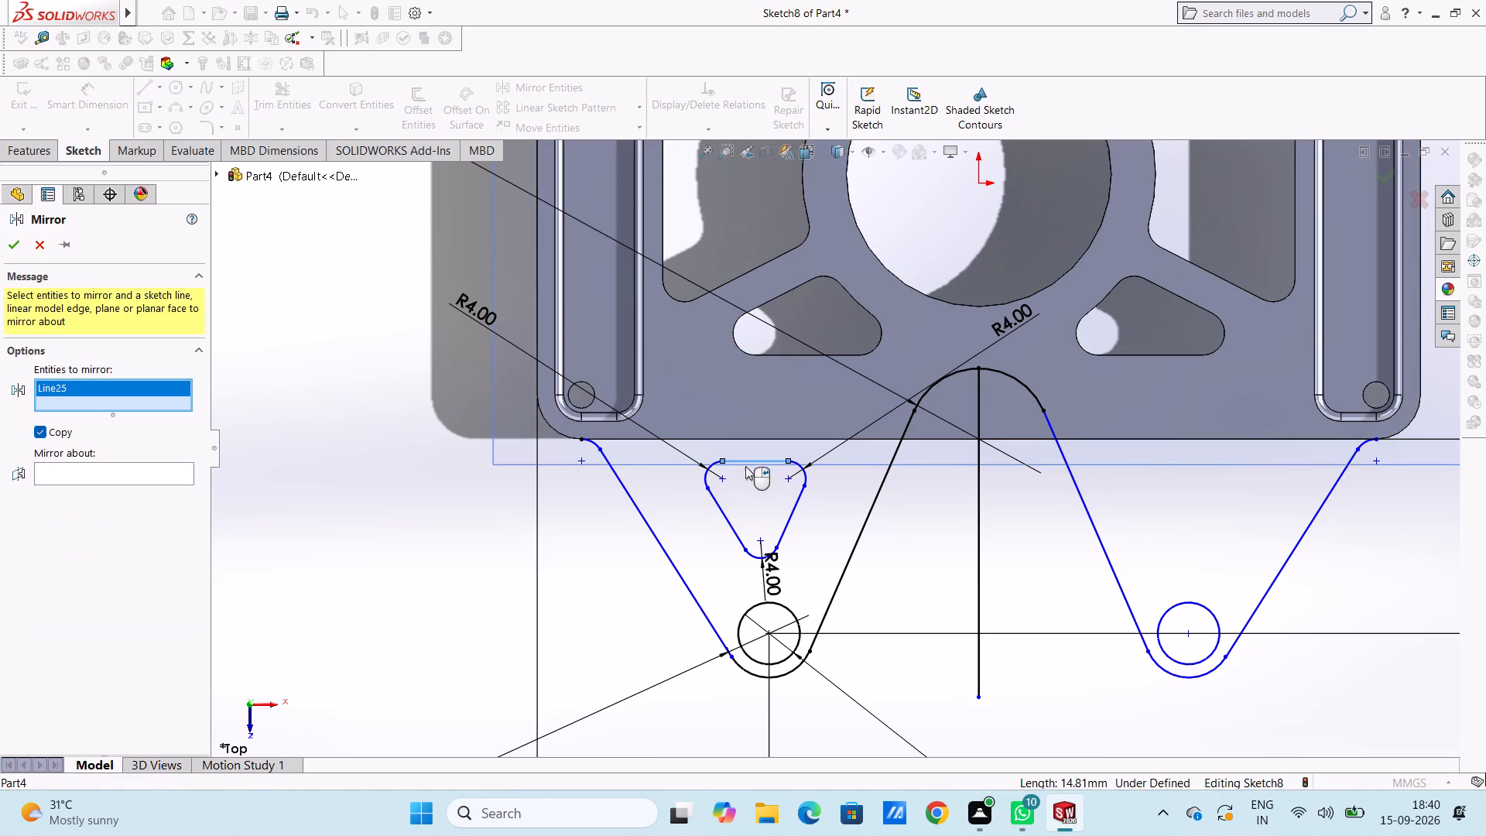
{"action": "left_click", "coordinate": [707, 476]}
{"action": "left_click", "coordinate": [714, 501]}
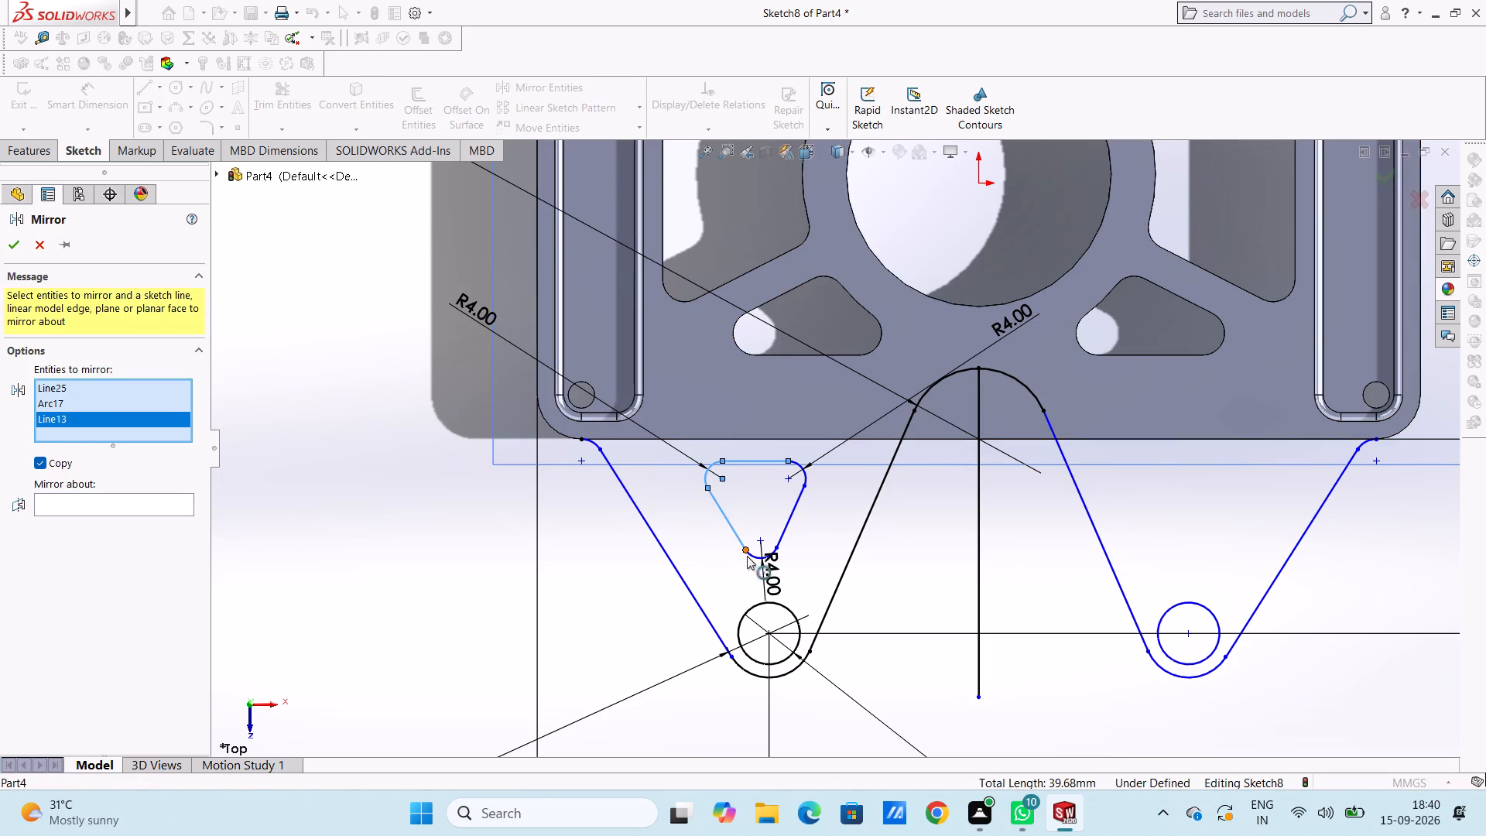
{"action": "left_click", "coordinate": [754, 559]}
{"action": "left_click", "coordinate": [784, 526]}
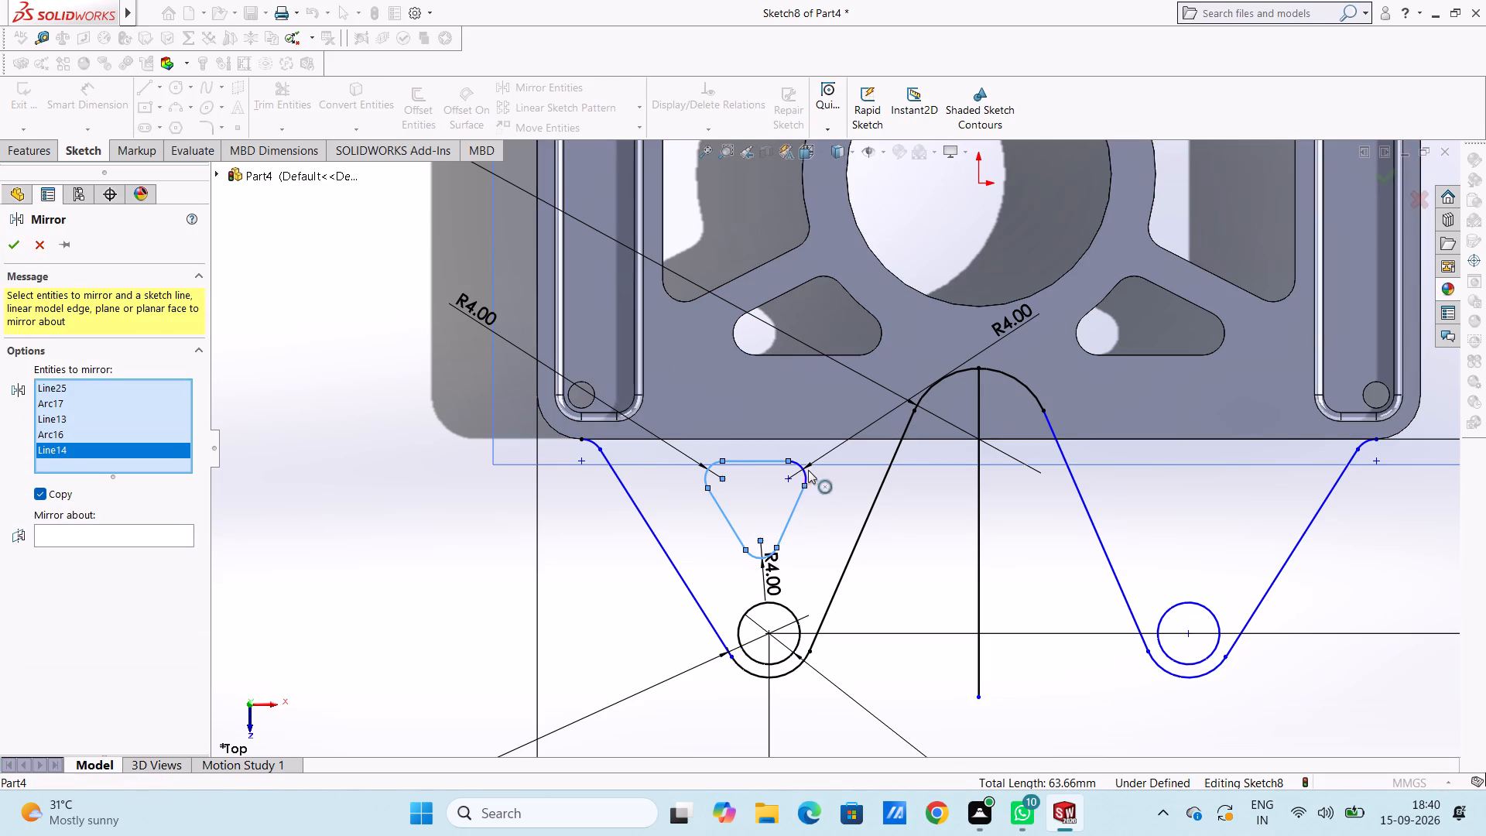
{"action": "left_click", "coordinate": [804, 479]}
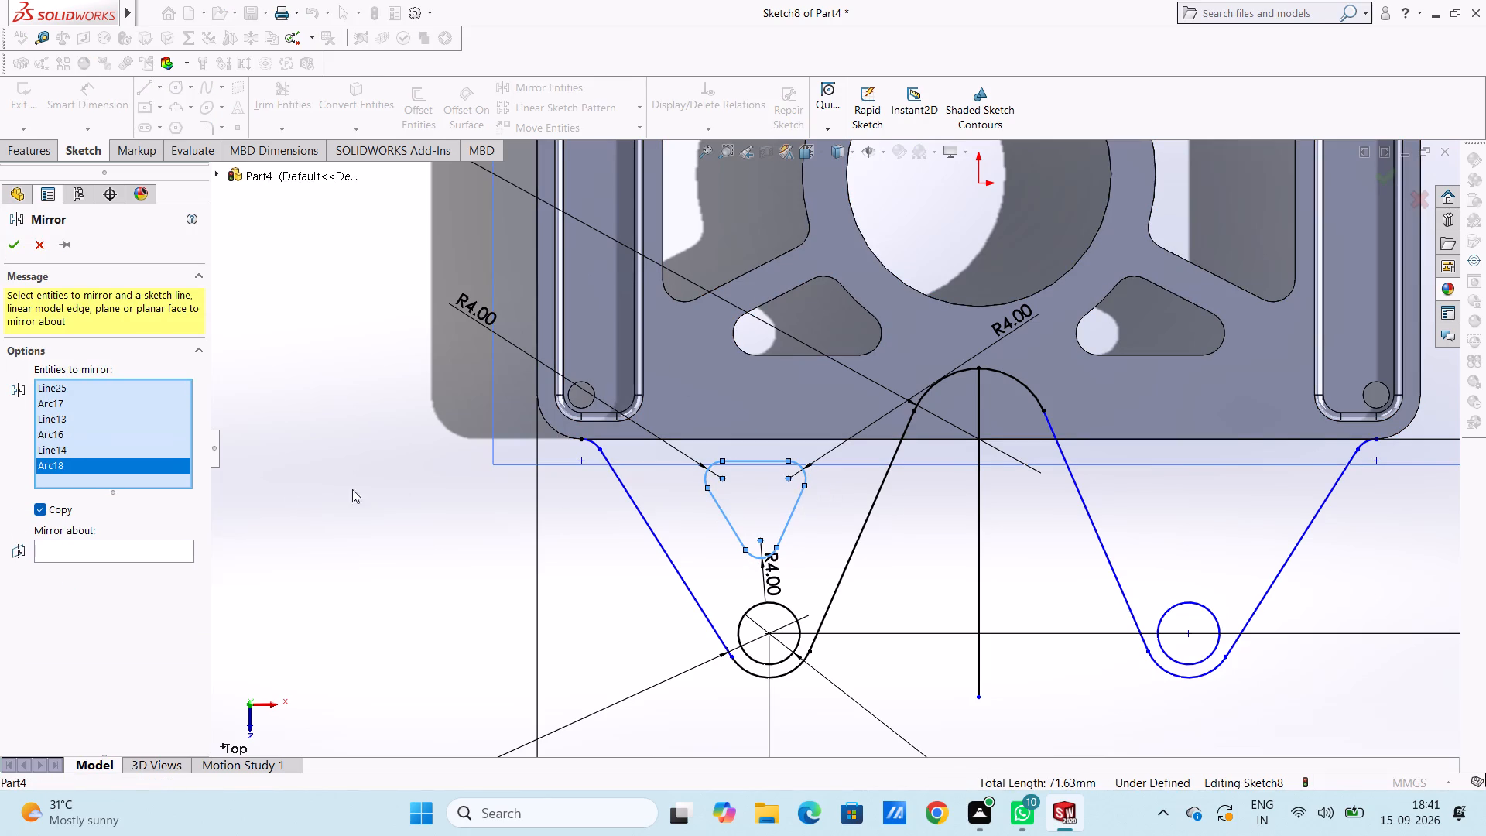
{"action": "left_click", "coordinate": [189, 545]}
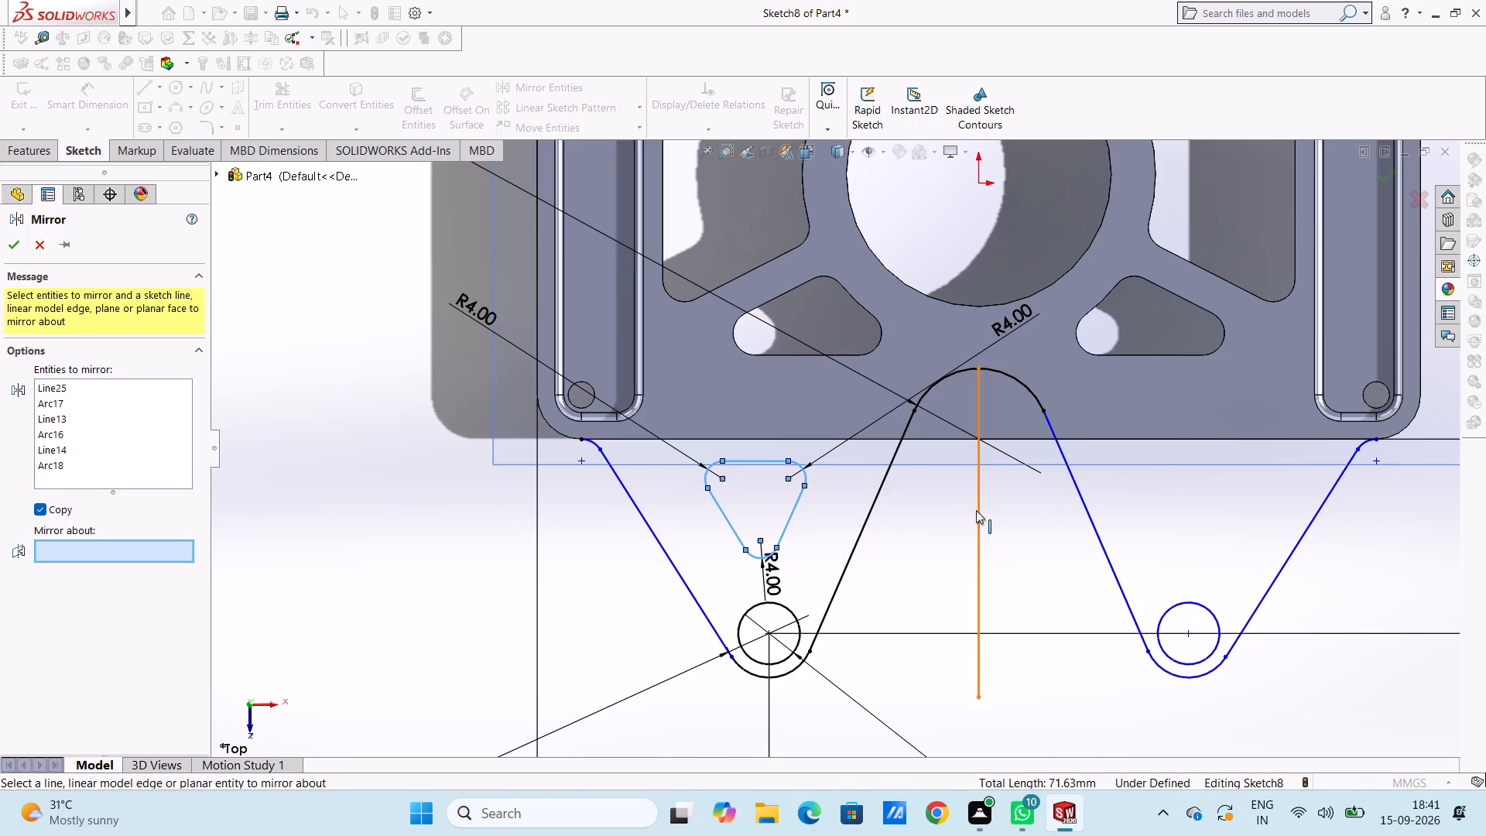
{"action": "left_click", "coordinate": [977, 510]}
{"action": "left_click", "coordinate": [5, 239]}
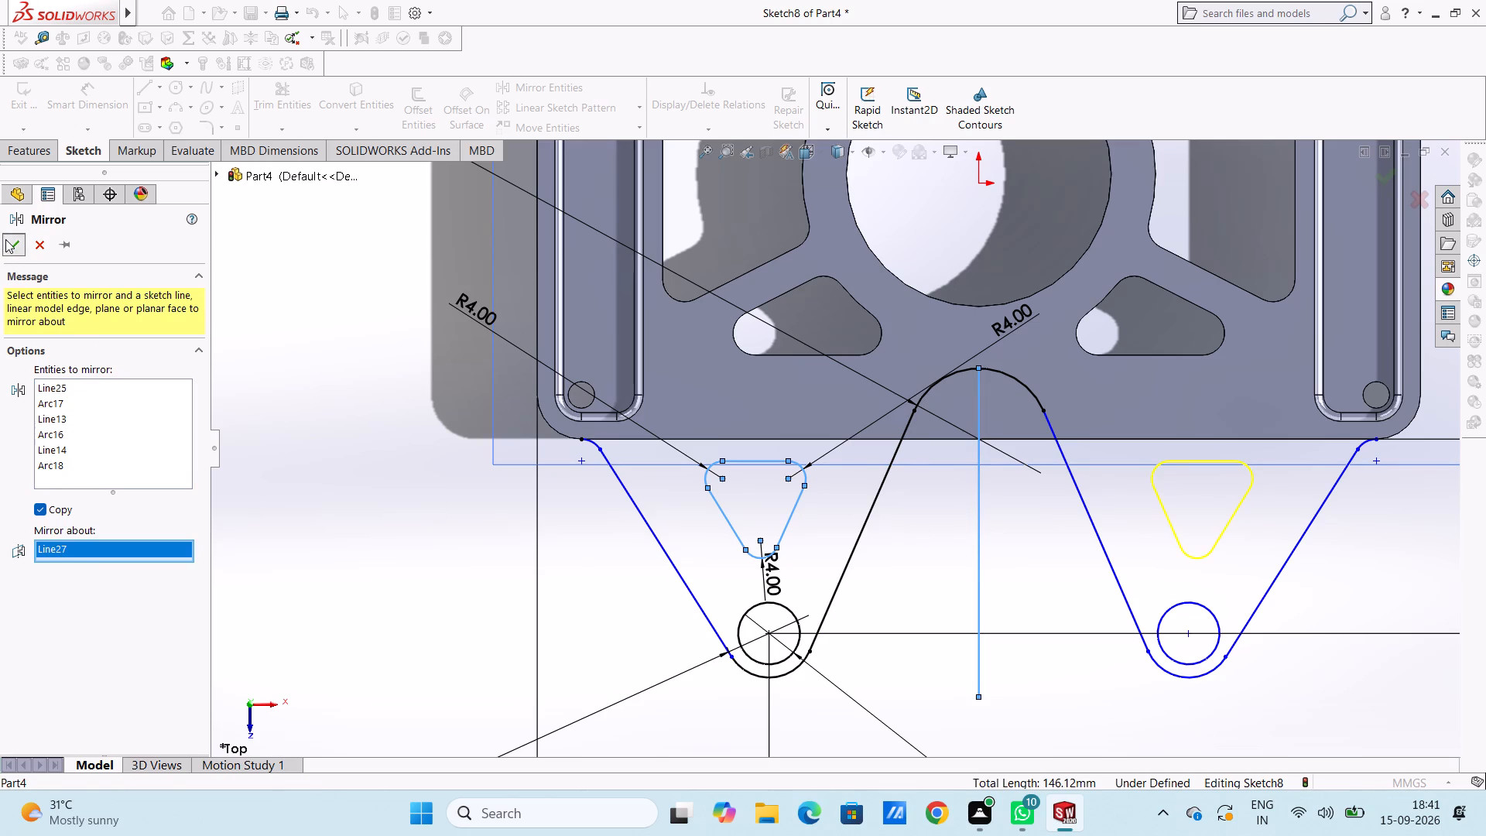
Delete the central vertical line used as the mirror axis.
{"action": "scroll", "coordinate": [384, 405], "scroll_direction": "up", "scroll_amount": 4}
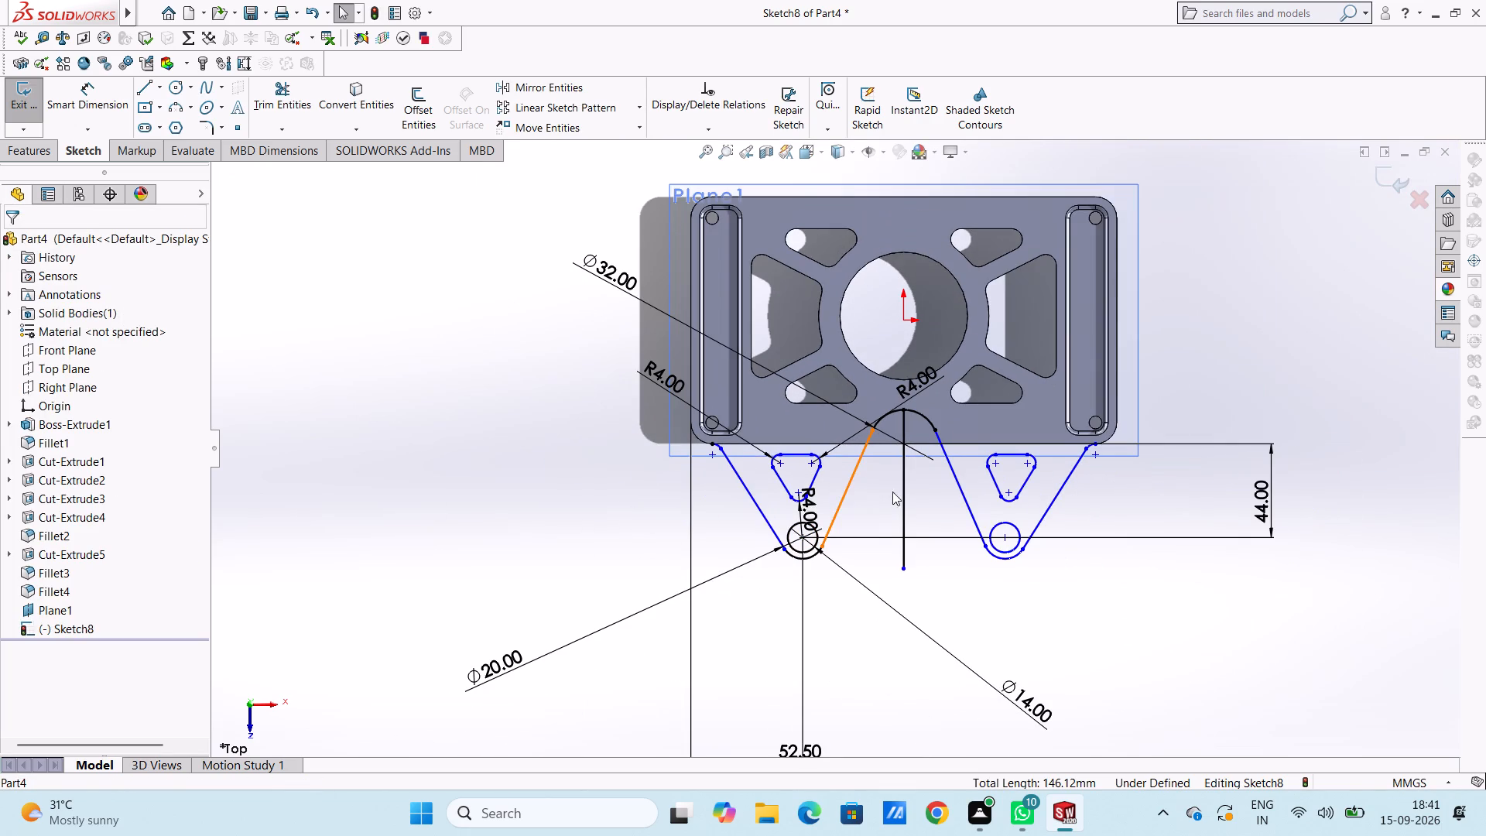
{"action": "left_click", "coordinate": [903, 497]}
{"action": "key", "text": "Delete"}
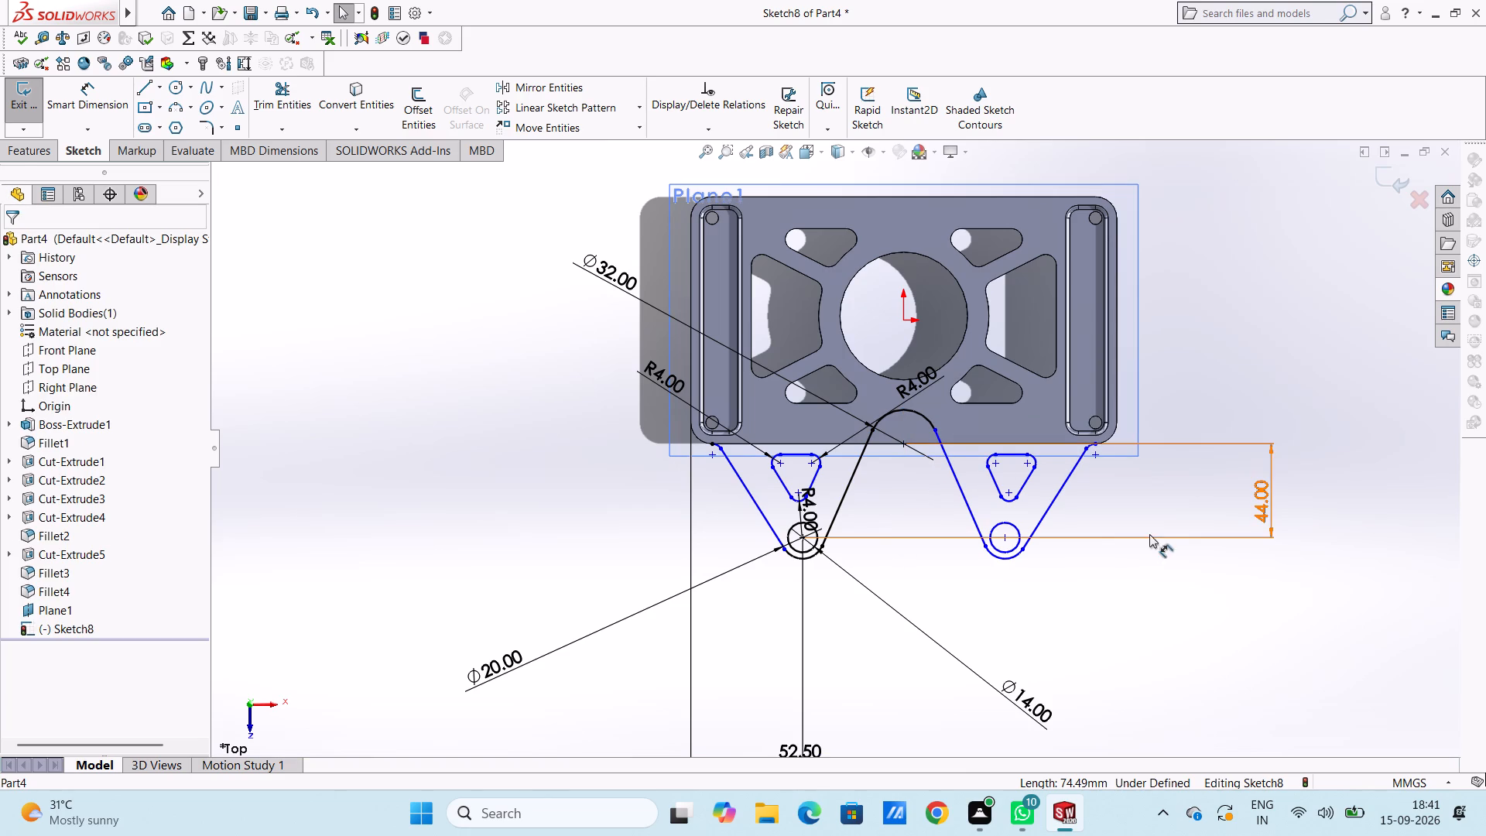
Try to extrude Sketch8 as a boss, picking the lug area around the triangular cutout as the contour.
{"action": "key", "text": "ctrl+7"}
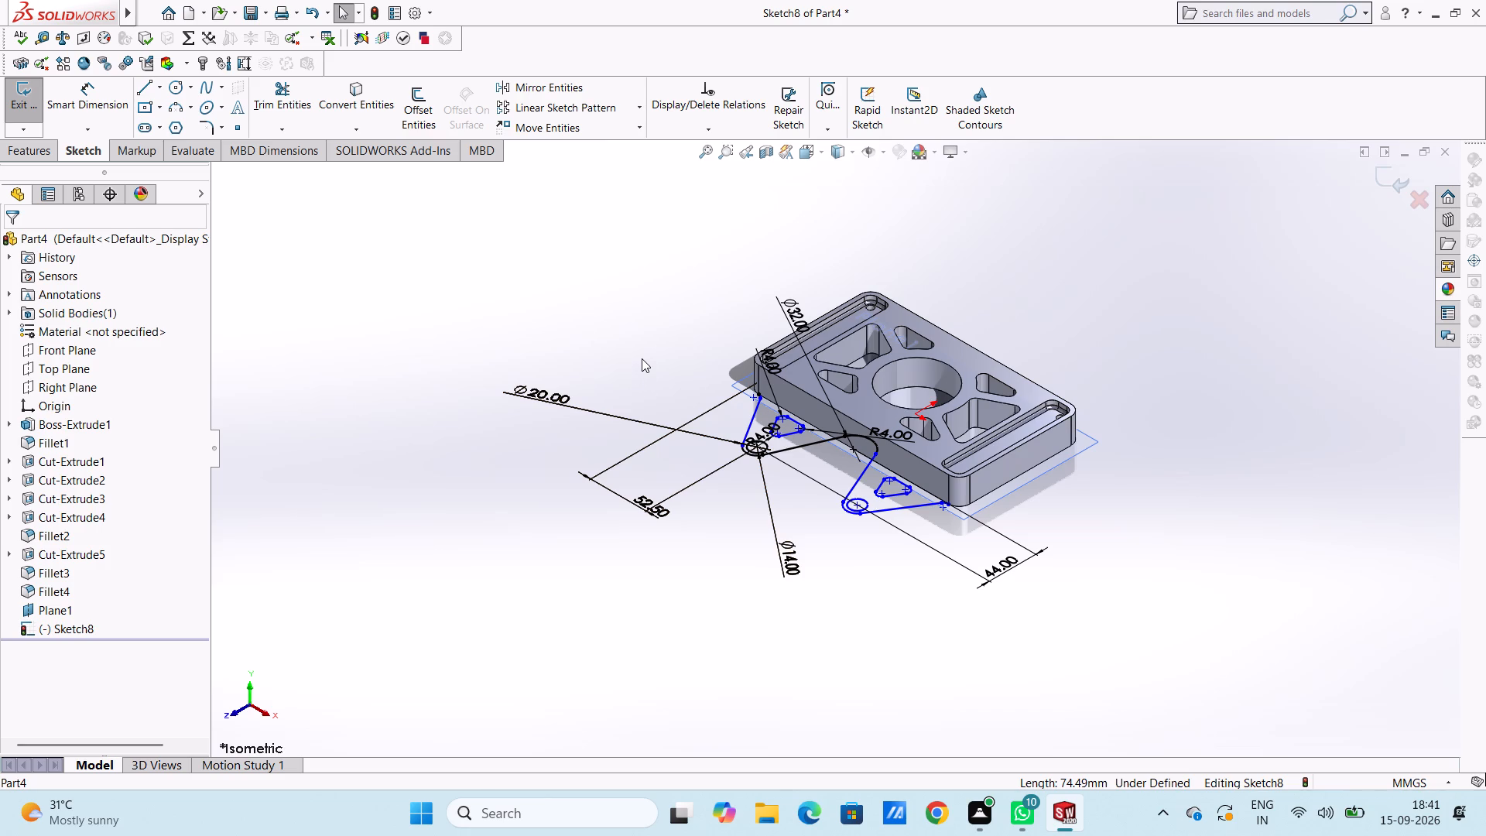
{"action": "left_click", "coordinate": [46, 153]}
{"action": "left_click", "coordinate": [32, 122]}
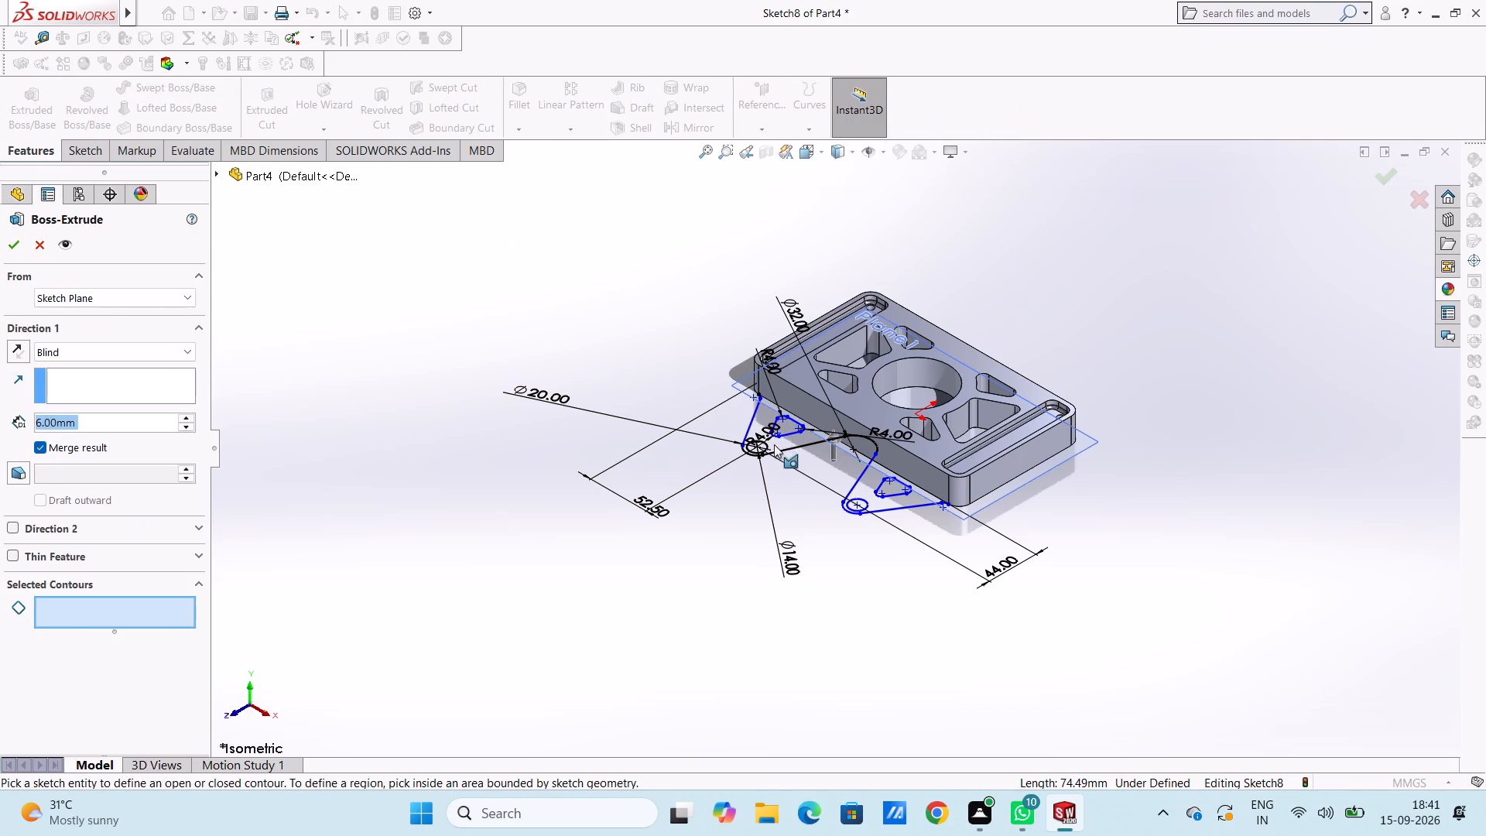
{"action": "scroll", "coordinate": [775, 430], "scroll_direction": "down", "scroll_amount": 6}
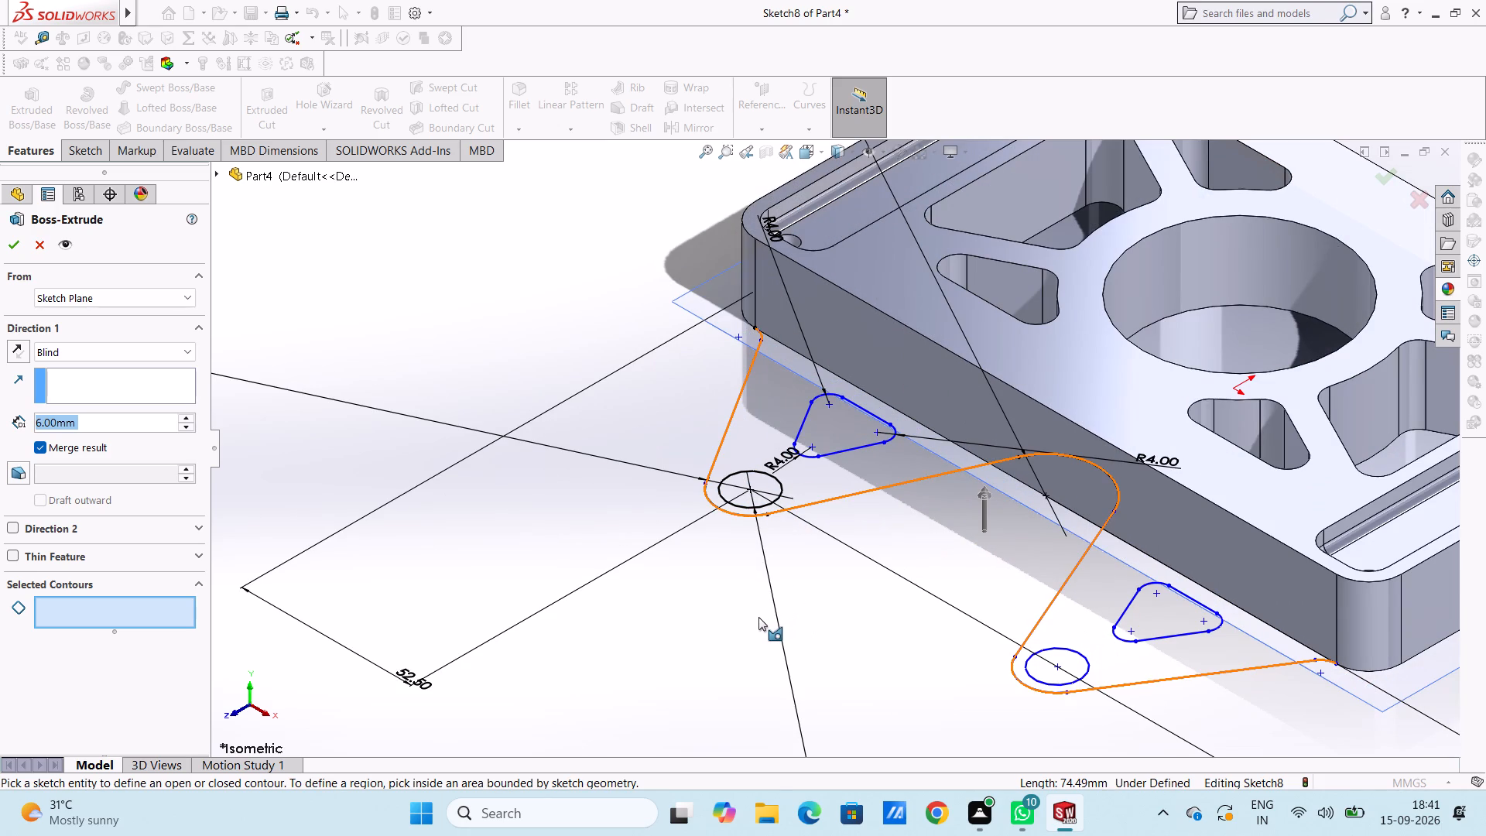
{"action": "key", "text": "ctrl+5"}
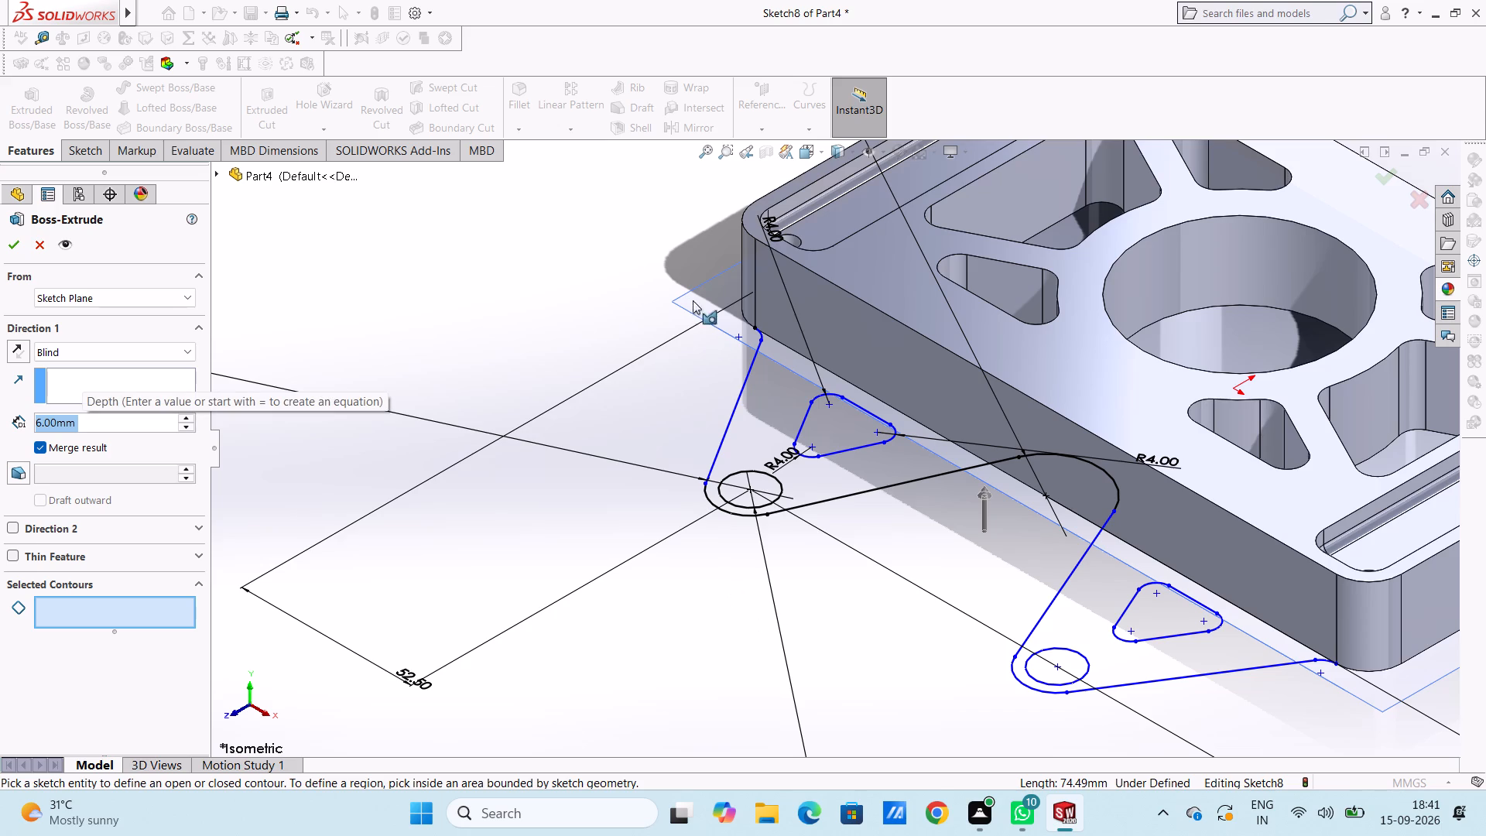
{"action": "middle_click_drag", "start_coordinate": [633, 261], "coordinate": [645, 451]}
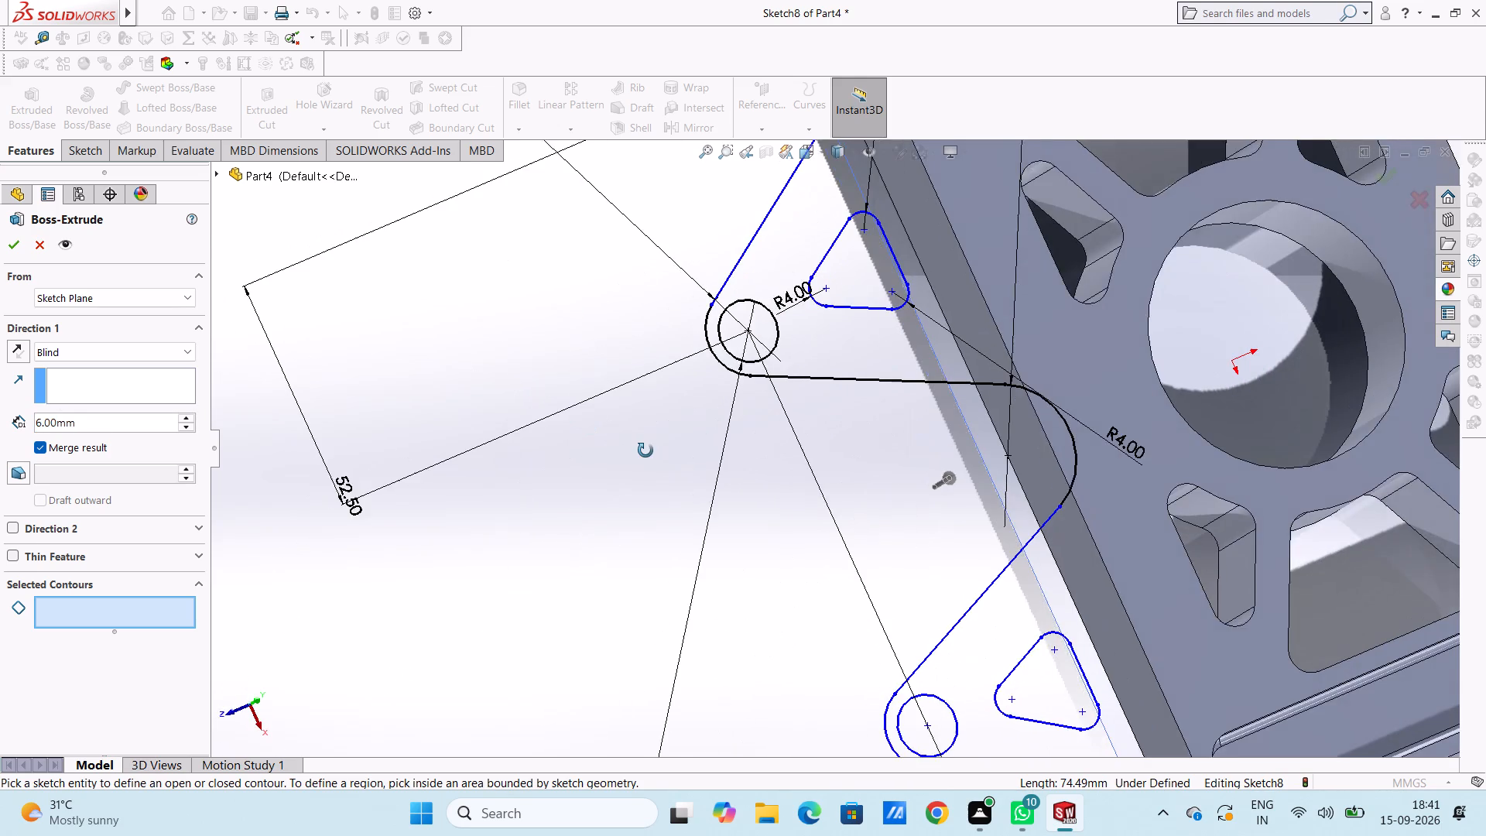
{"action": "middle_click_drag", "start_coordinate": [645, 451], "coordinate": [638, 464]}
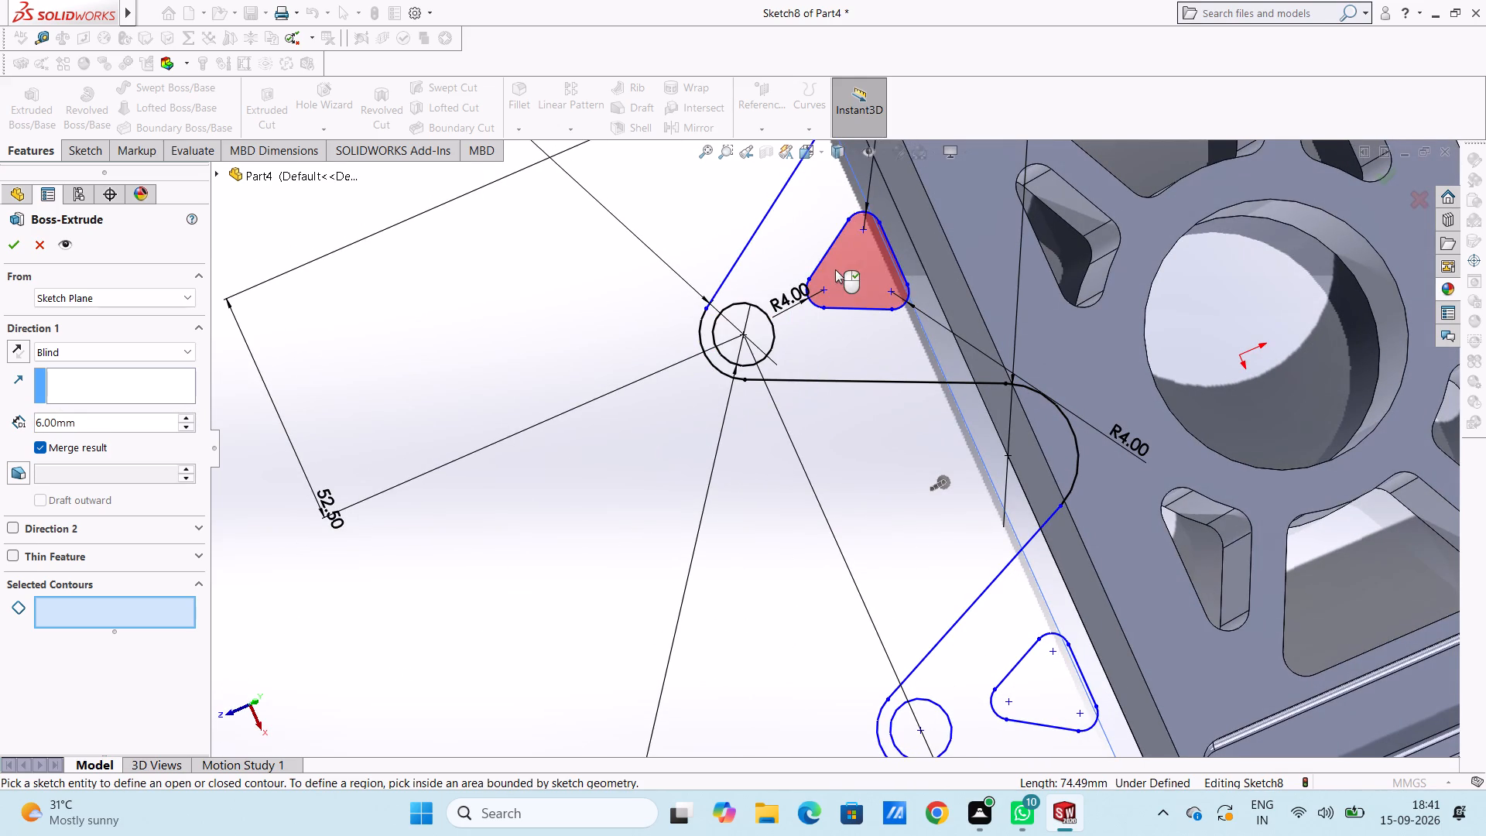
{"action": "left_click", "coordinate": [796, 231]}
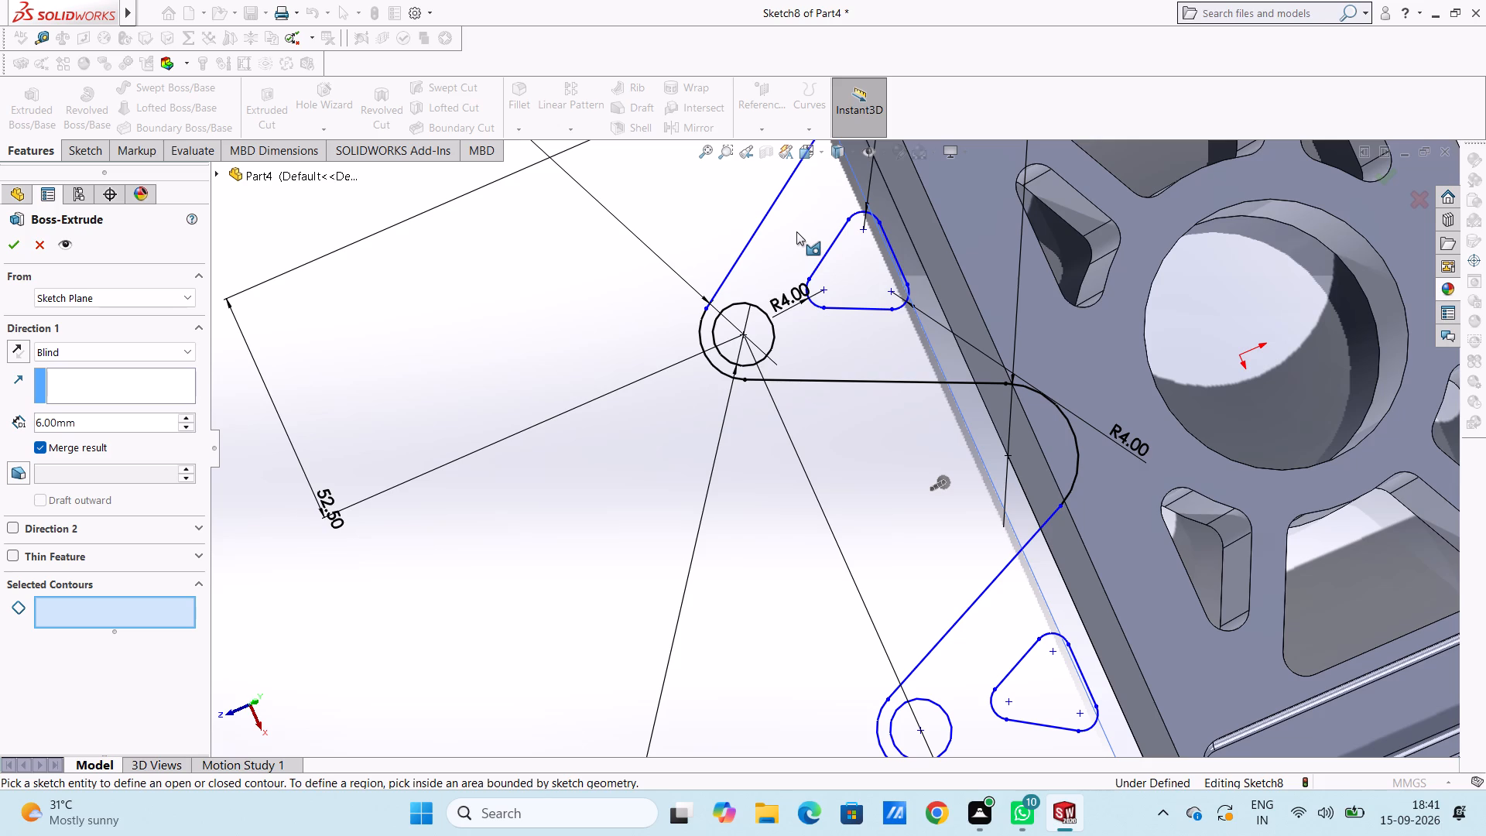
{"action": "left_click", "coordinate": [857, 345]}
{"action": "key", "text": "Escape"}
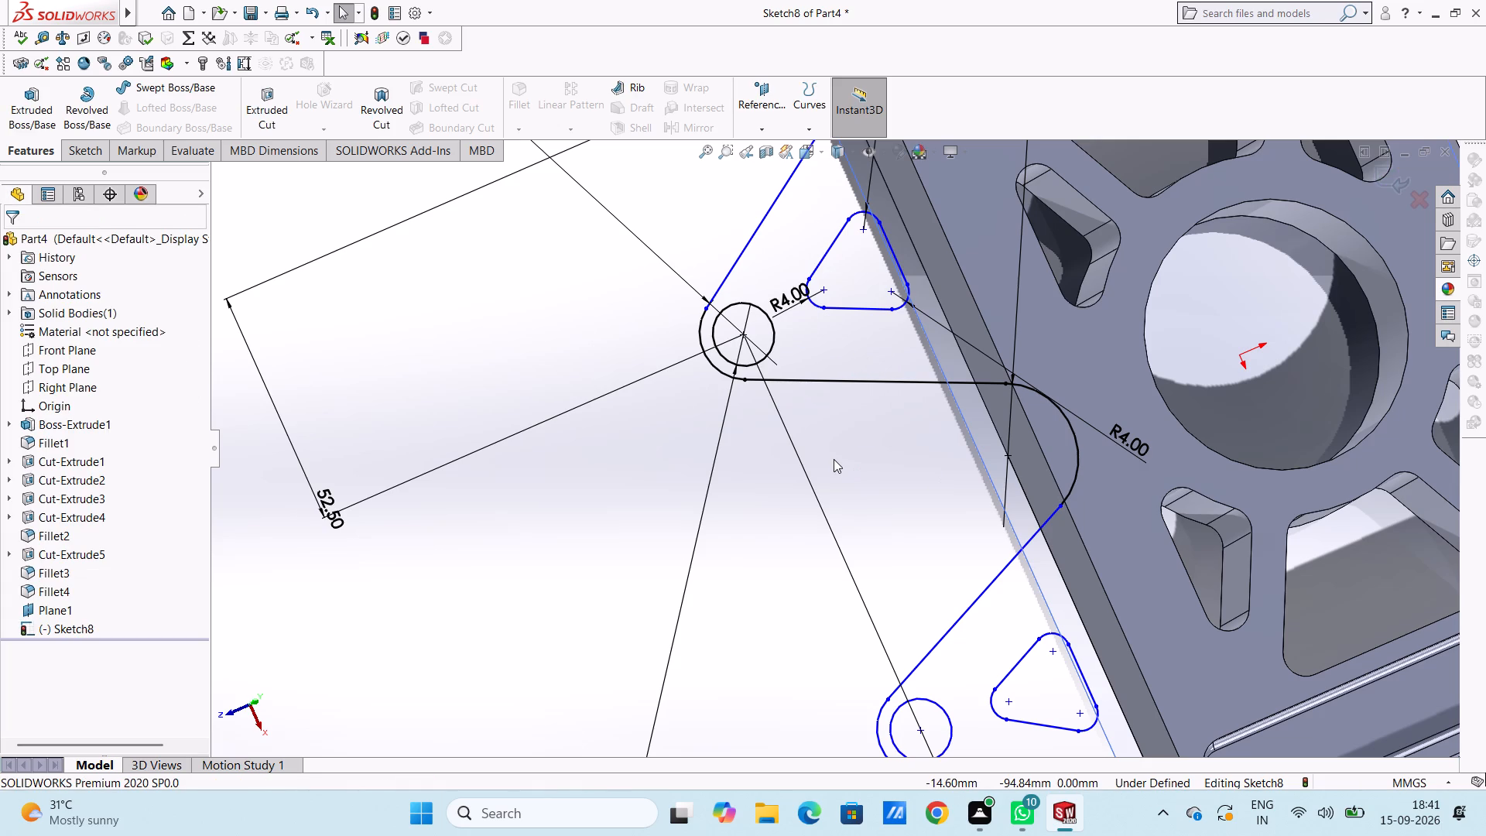
Draw a 180 mm horizontal line along the plate's lower edge, joining the outer end points of the two lug outlines.
{"action": "key", "text": "ctrl+5"}
{"action": "scroll", "coordinate": [819, 453], "scroll_direction": "down", "scroll_amount": 2}
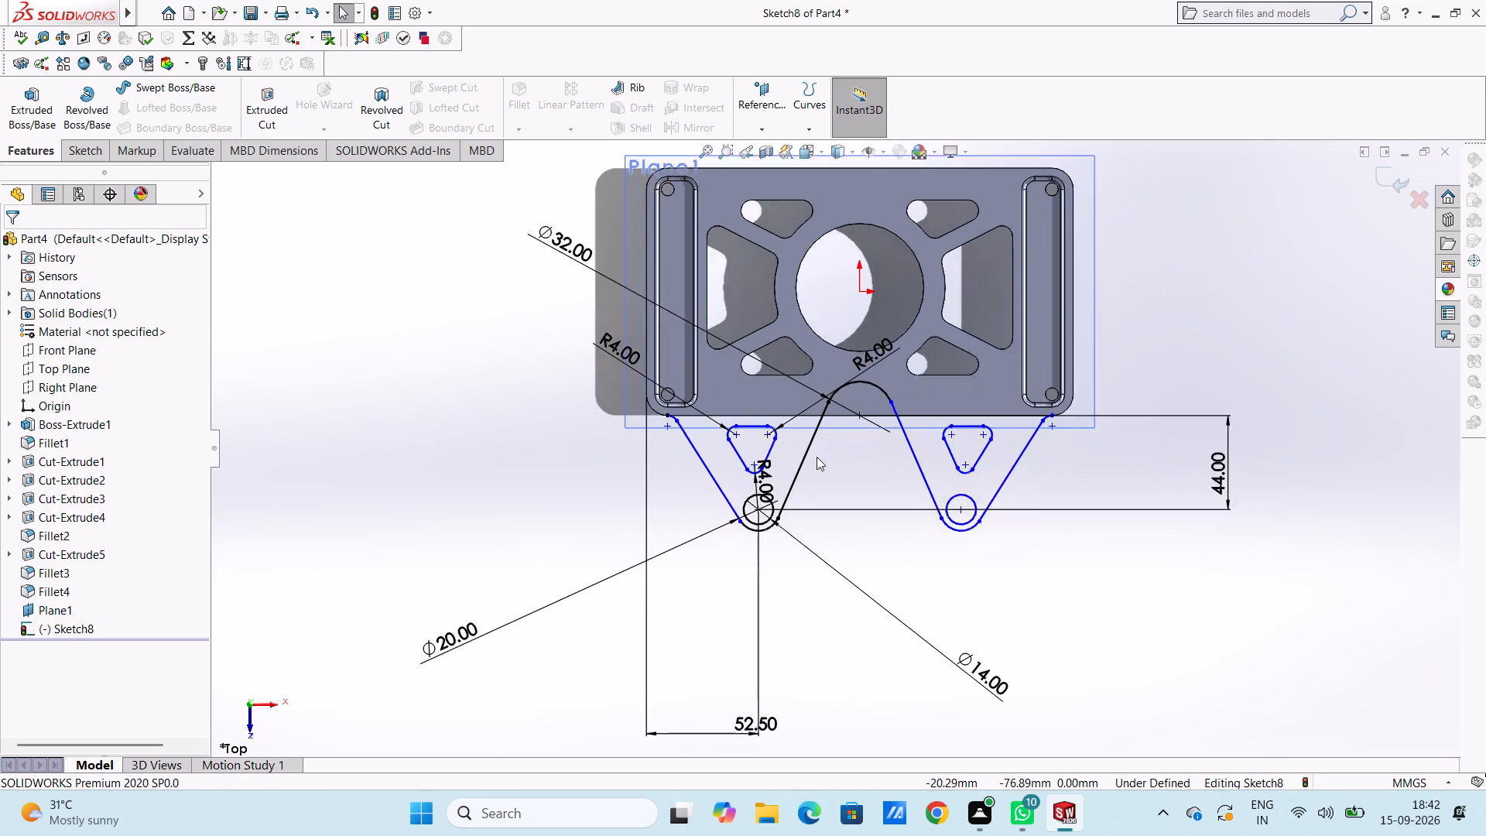
{"action": "scroll", "coordinate": [817, 457], "scroll_direction": "down", "scroll_amount": 3}
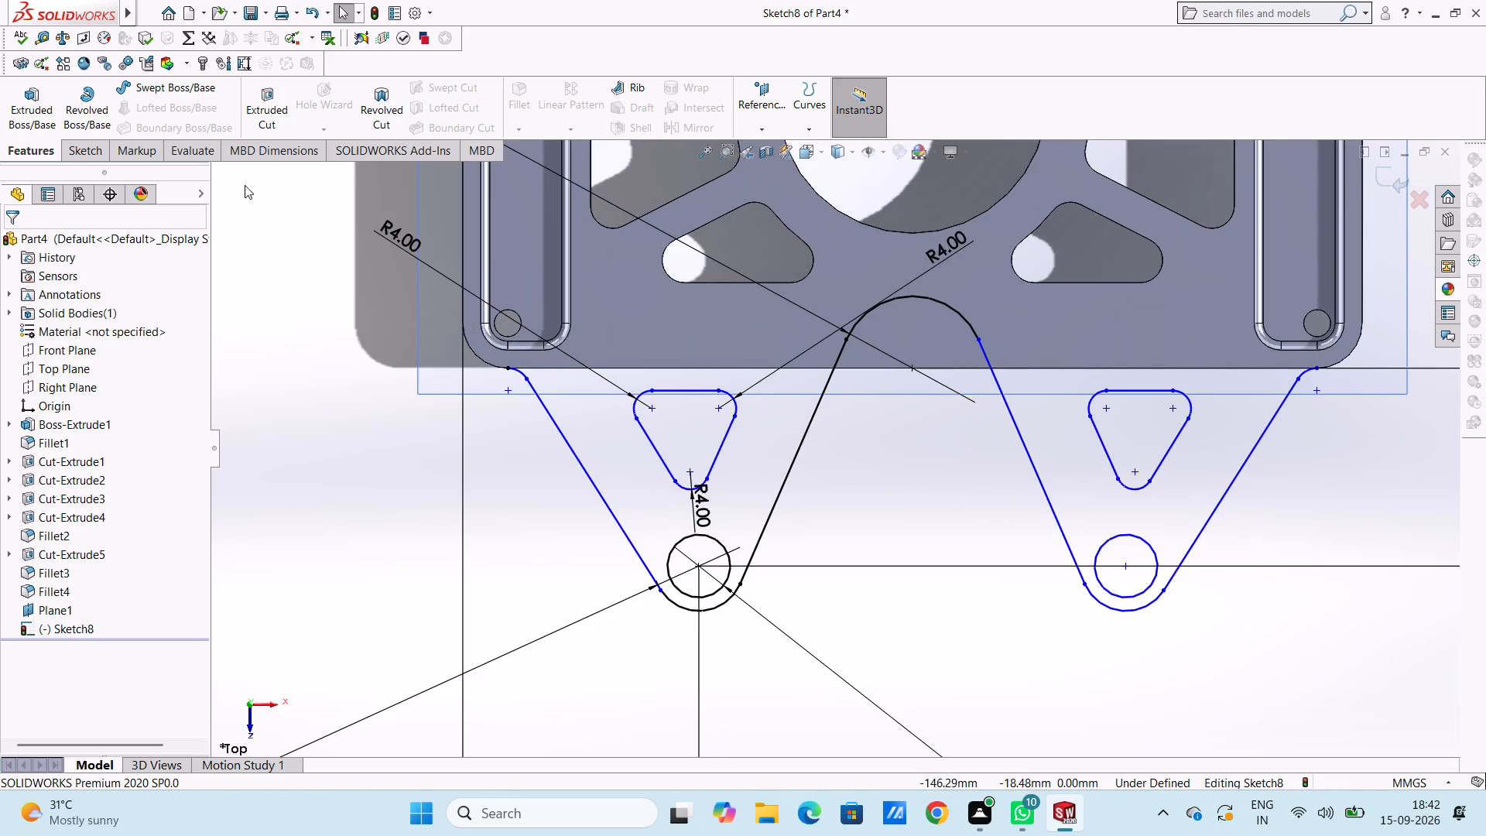
{"action": "left_click", "coordinate": [73, 147]}
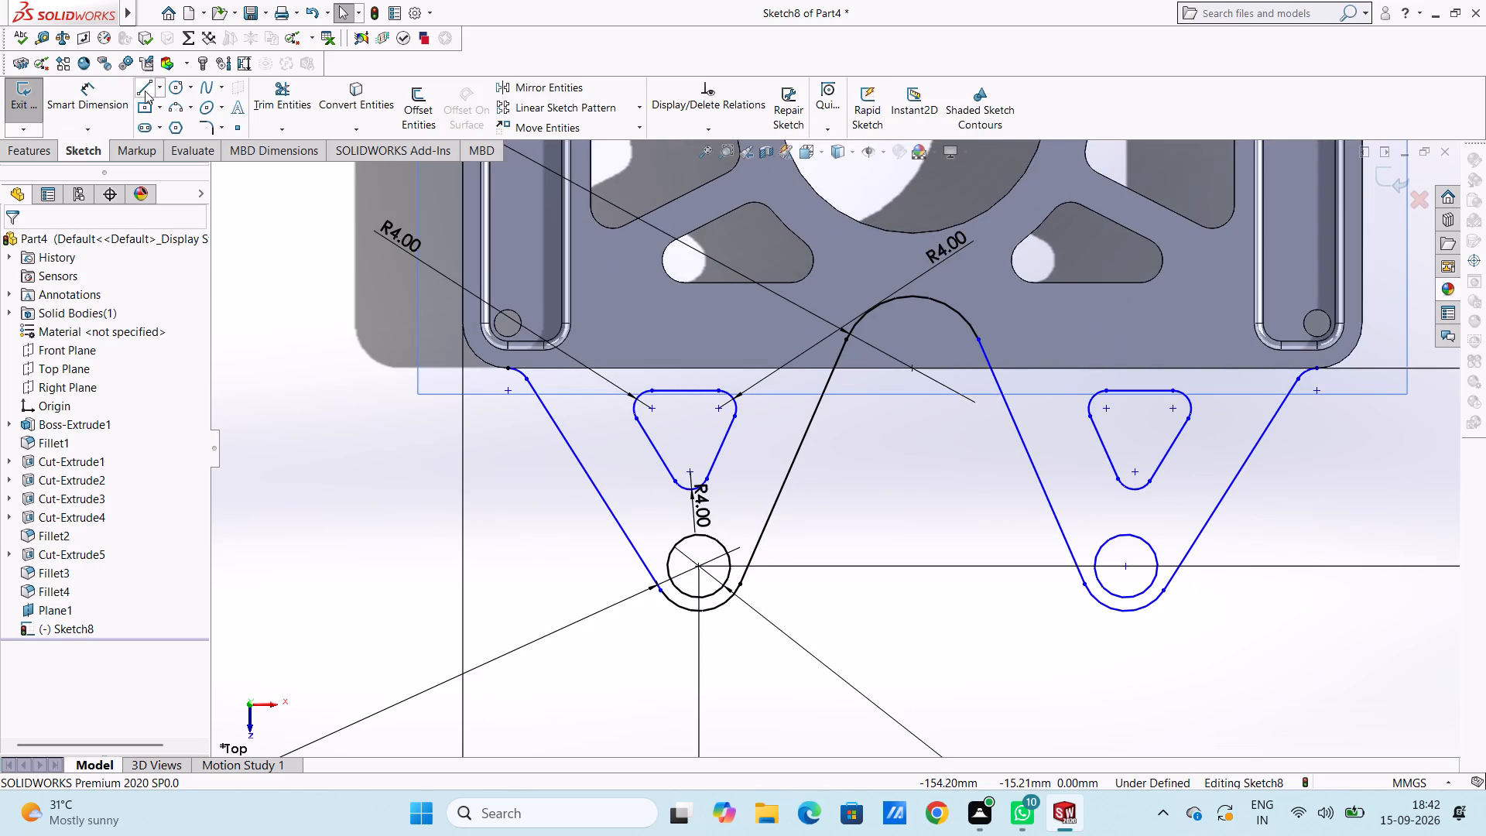
{"action": "left_click", "coordinate": [145, 91]}
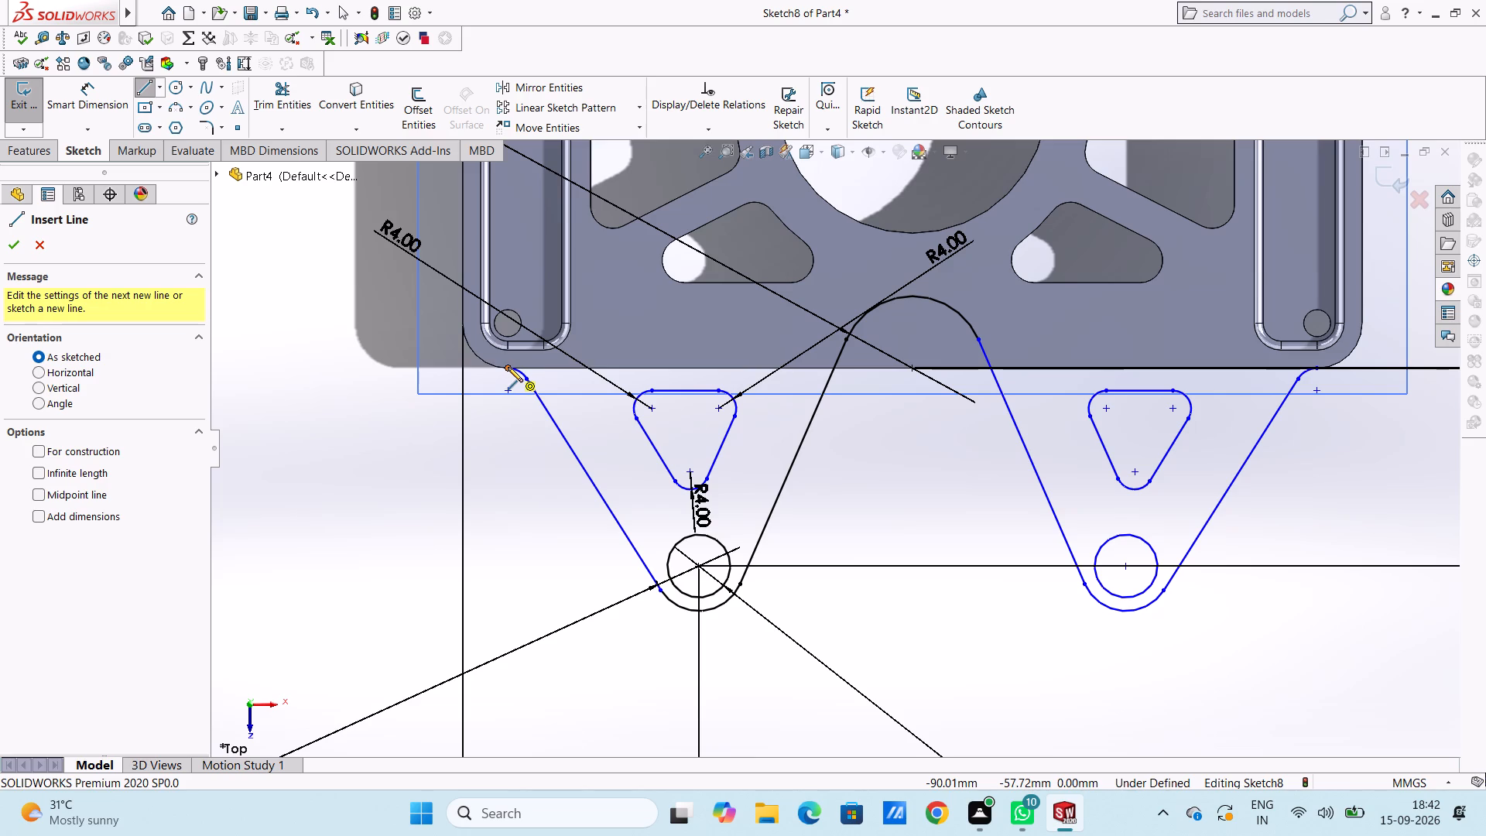
{"action": "left_click", "coordinate": [508, 367]}
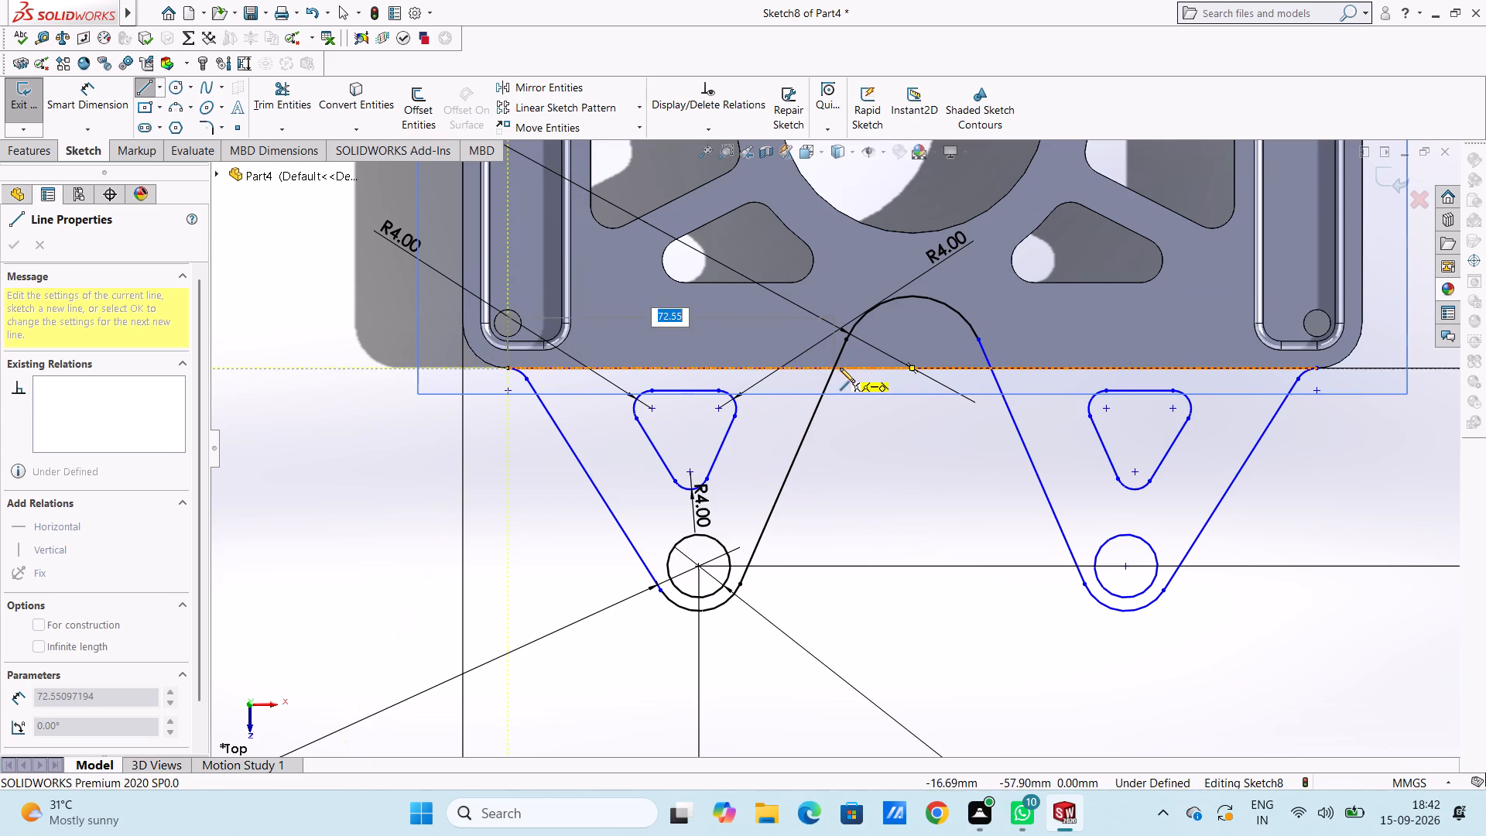
{"action": "left_click", "coordinate": [1313, 368]}
{"action": "key", "text": "Escape"}
{"action": "key", "text": "Escape"}
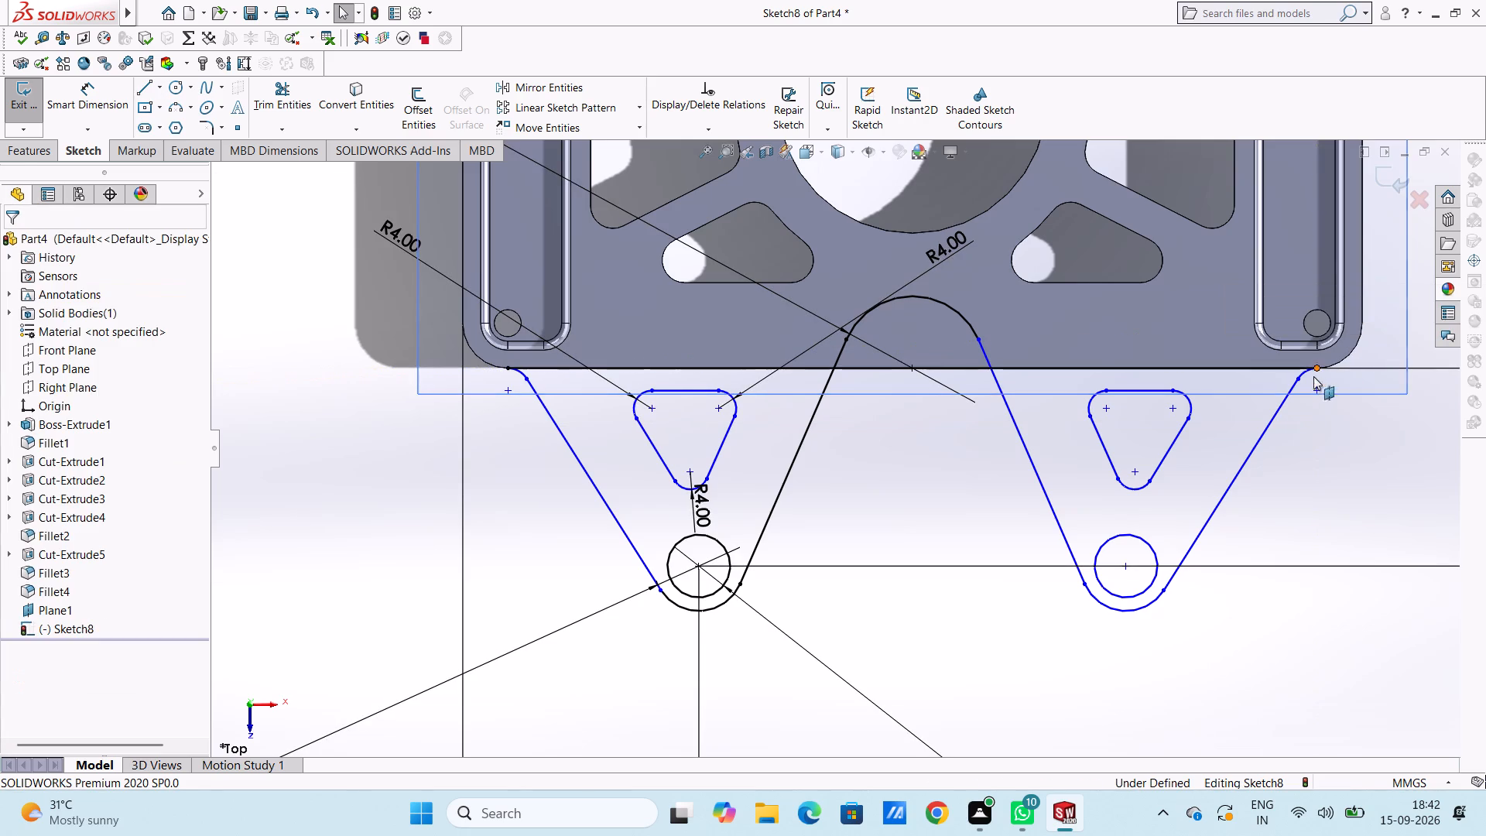
Trim the new horizontal line's portion beneath the central arc, between the lugs' inner slanted sides.
{"action": "left_click", "coordinate": [284, 93]}
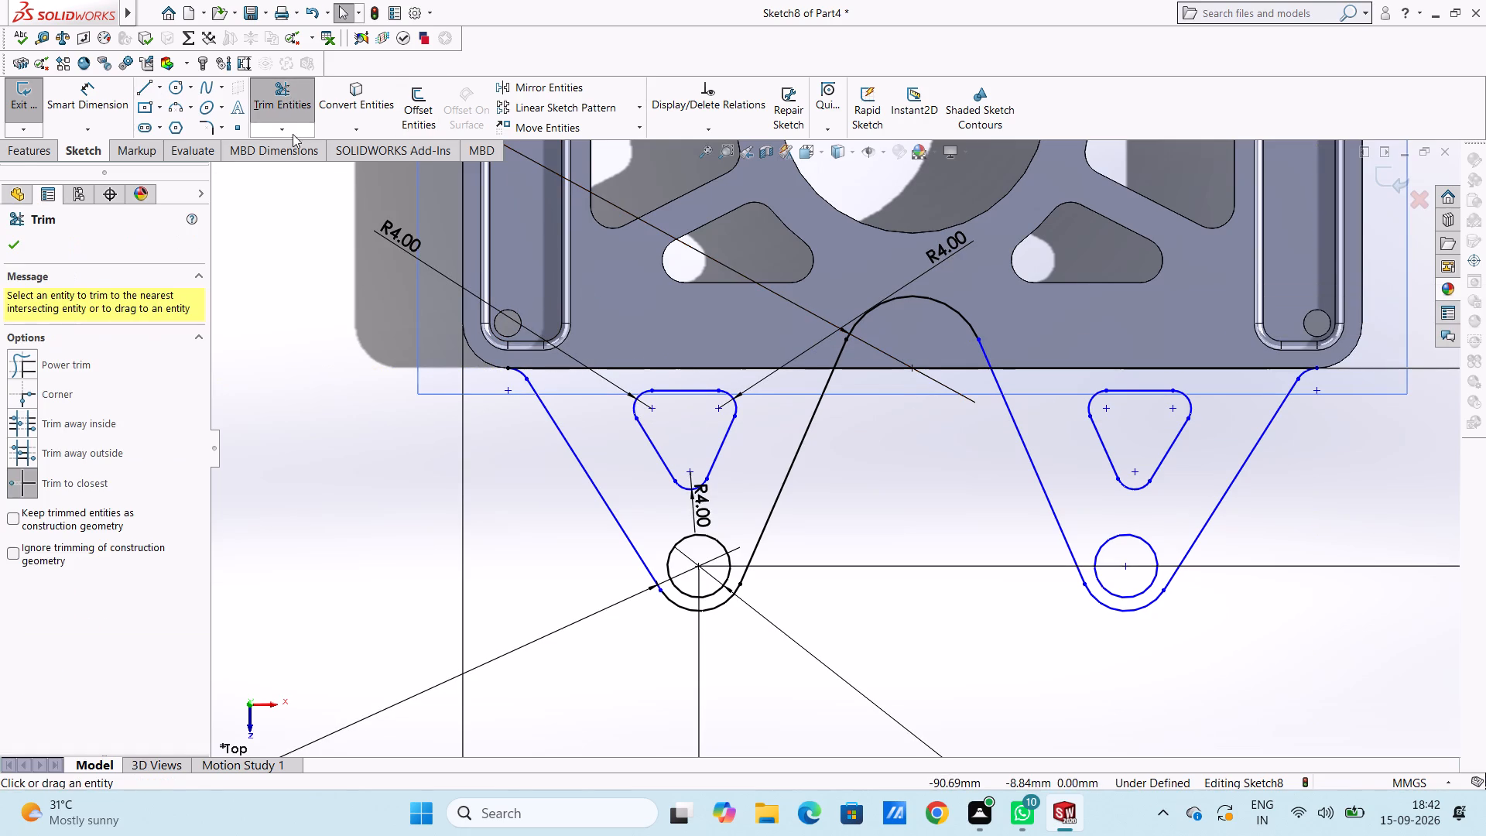
{"action": "left_click", "coordinate": [892, 365]}
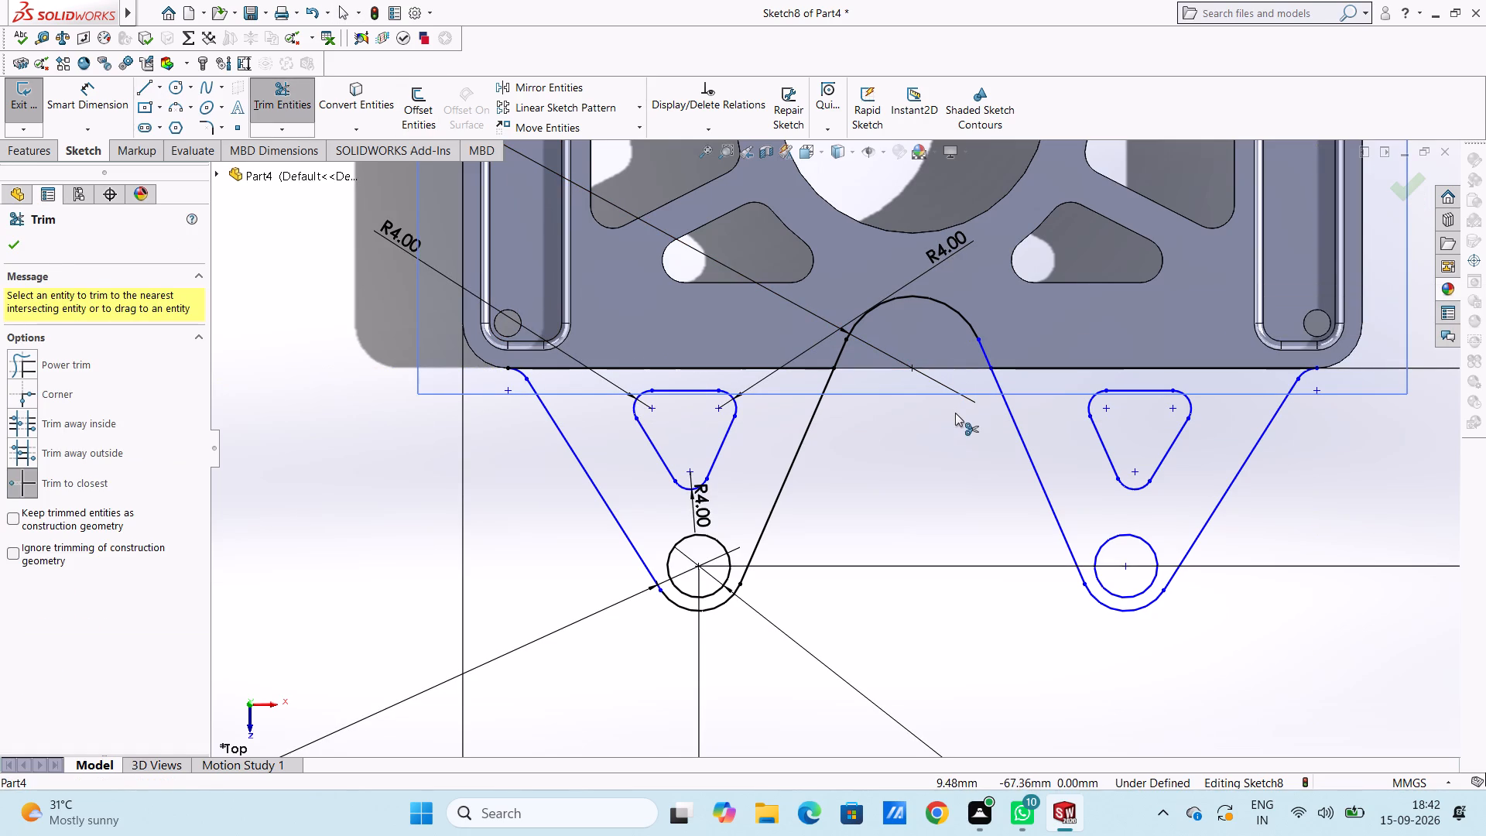
{"action": "key", "text": "Escape"}
{"action": "key", "text": "Escape"}
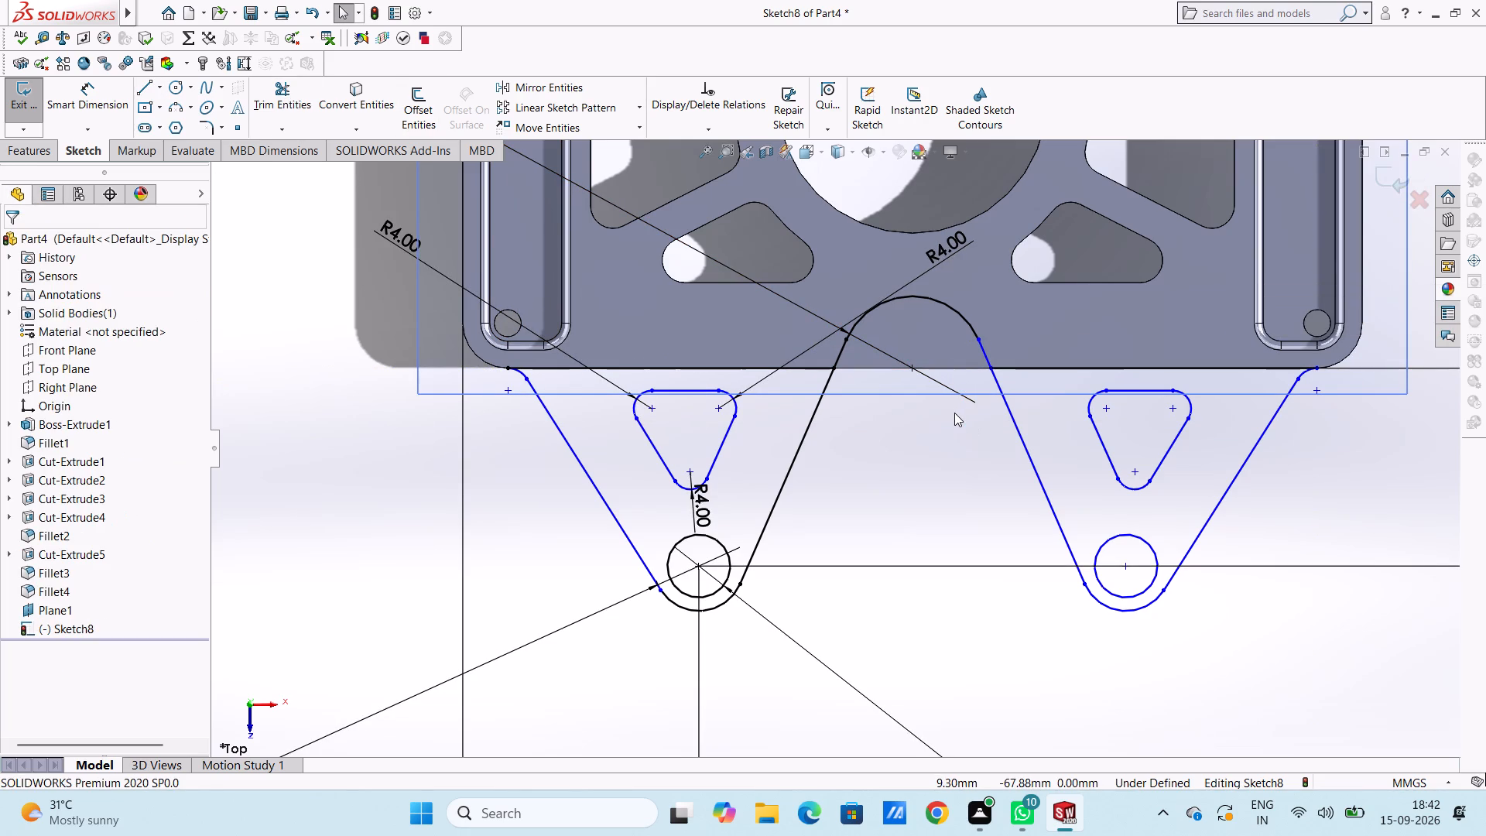
Extrude the two lug regions around the triangular cutouts in Sketch8 as a blind 6 mm boss merged with the plate.
{"action": "key", "text": "ctrl+7"}
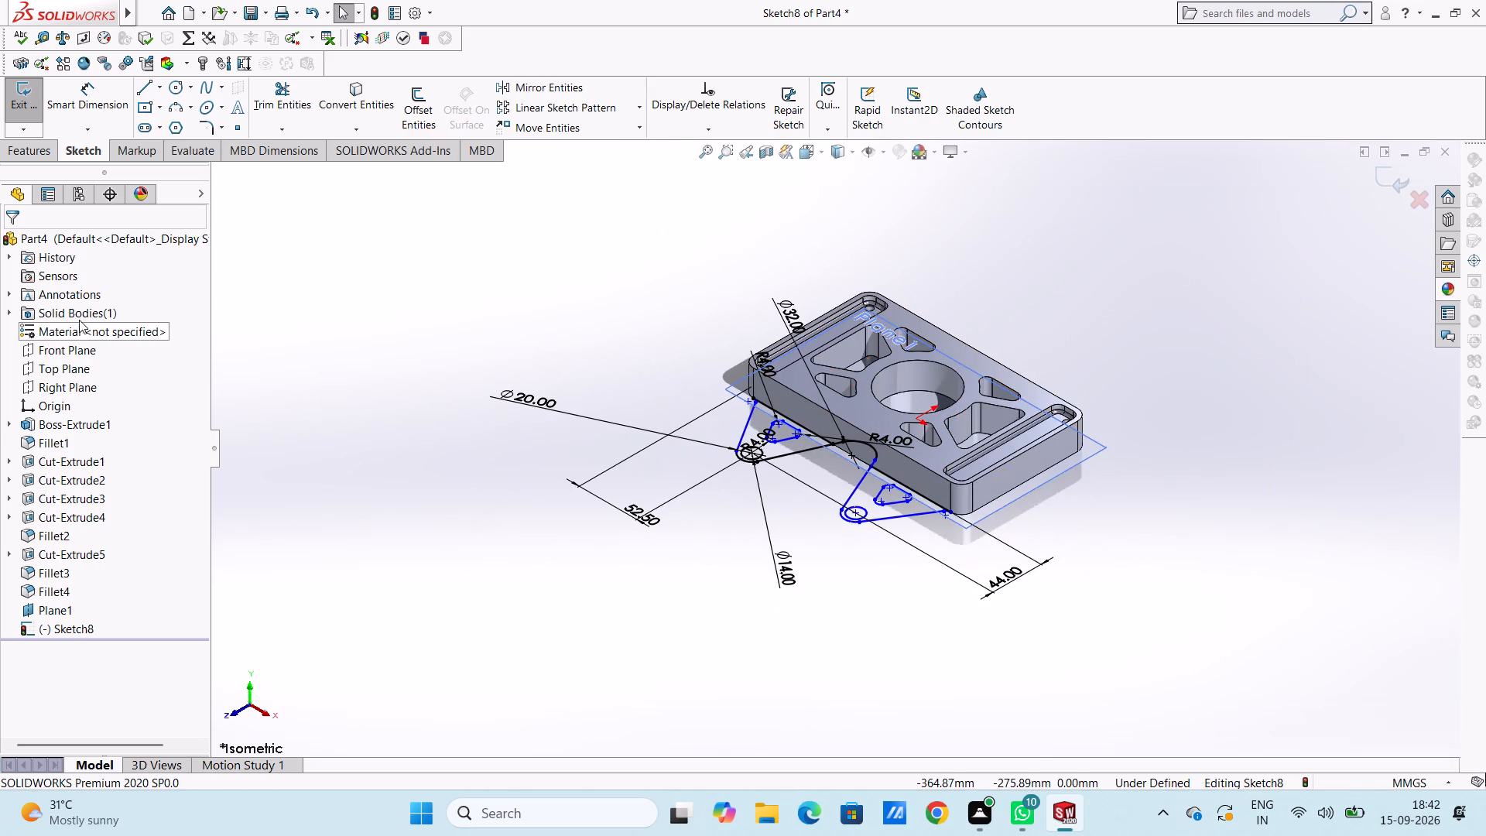
{"action": "left_click", "coordinate": [39, 154]}
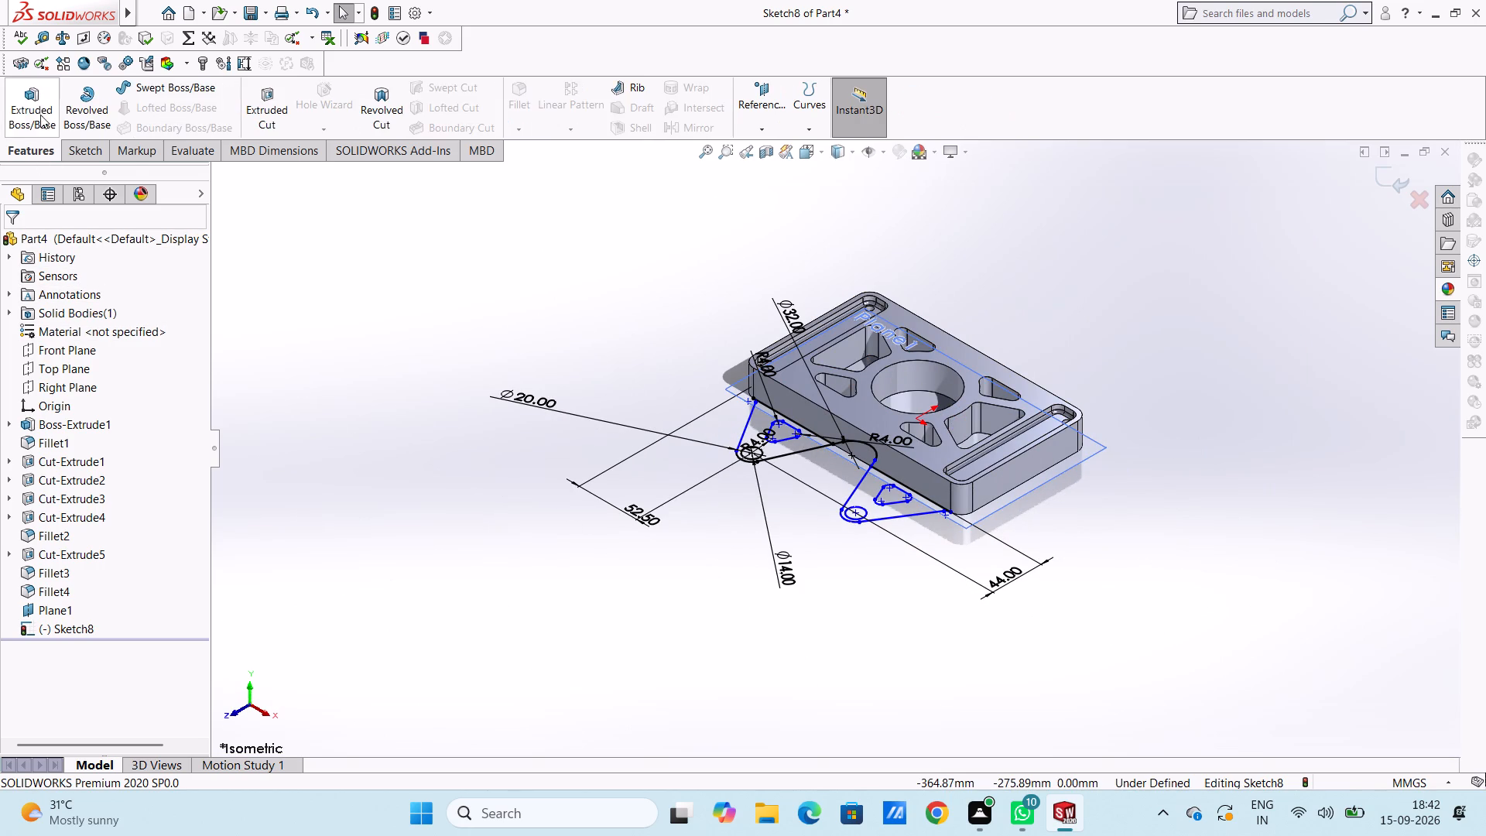
{"action": "left_click", "coordinate": [40, 104]}
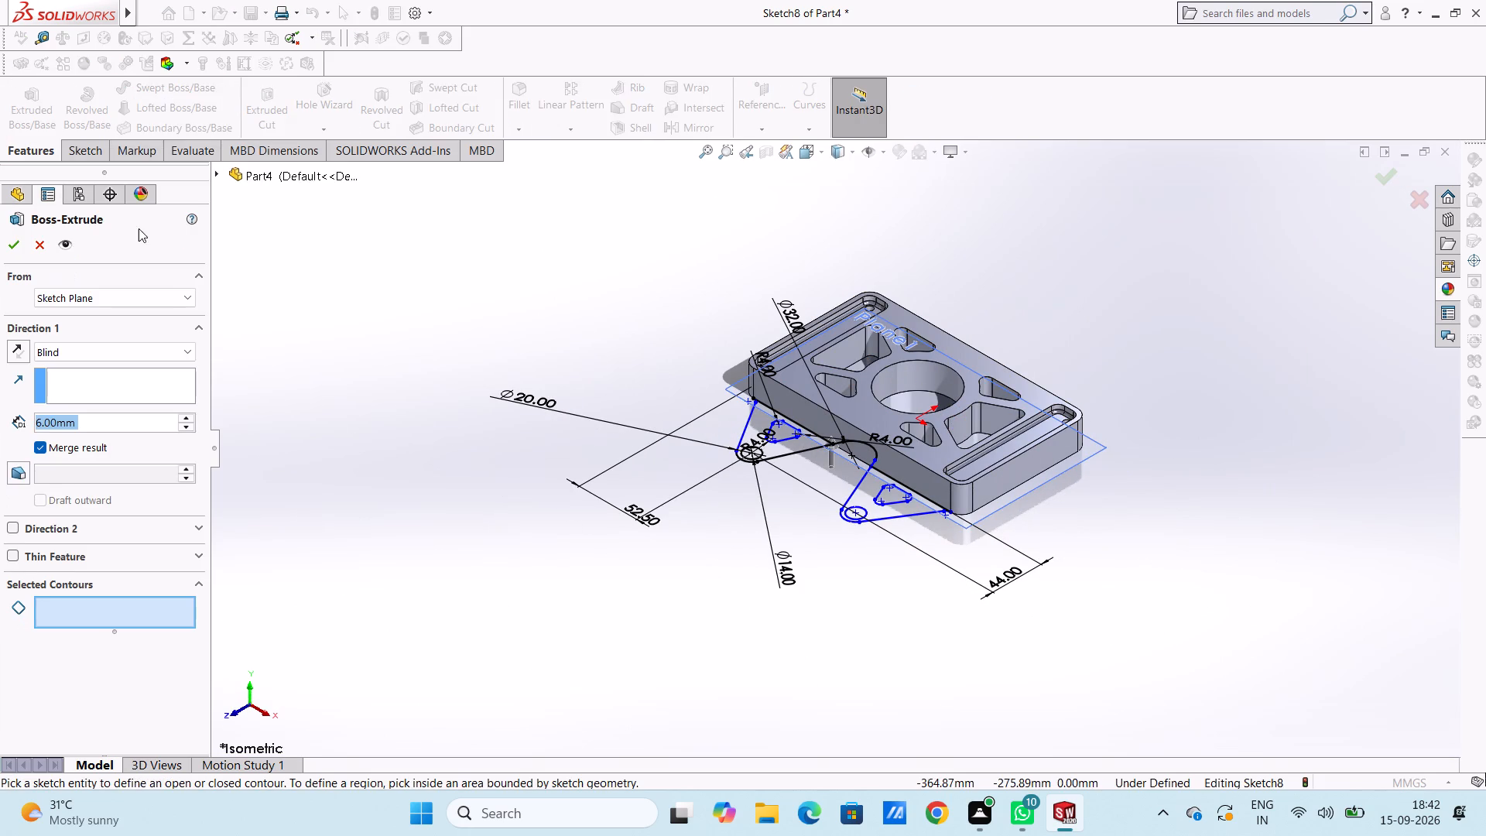
{"action": "left_click", "coordinate": [764, 427]}
{"action": "left_click", "coordinate": [887, 513]}
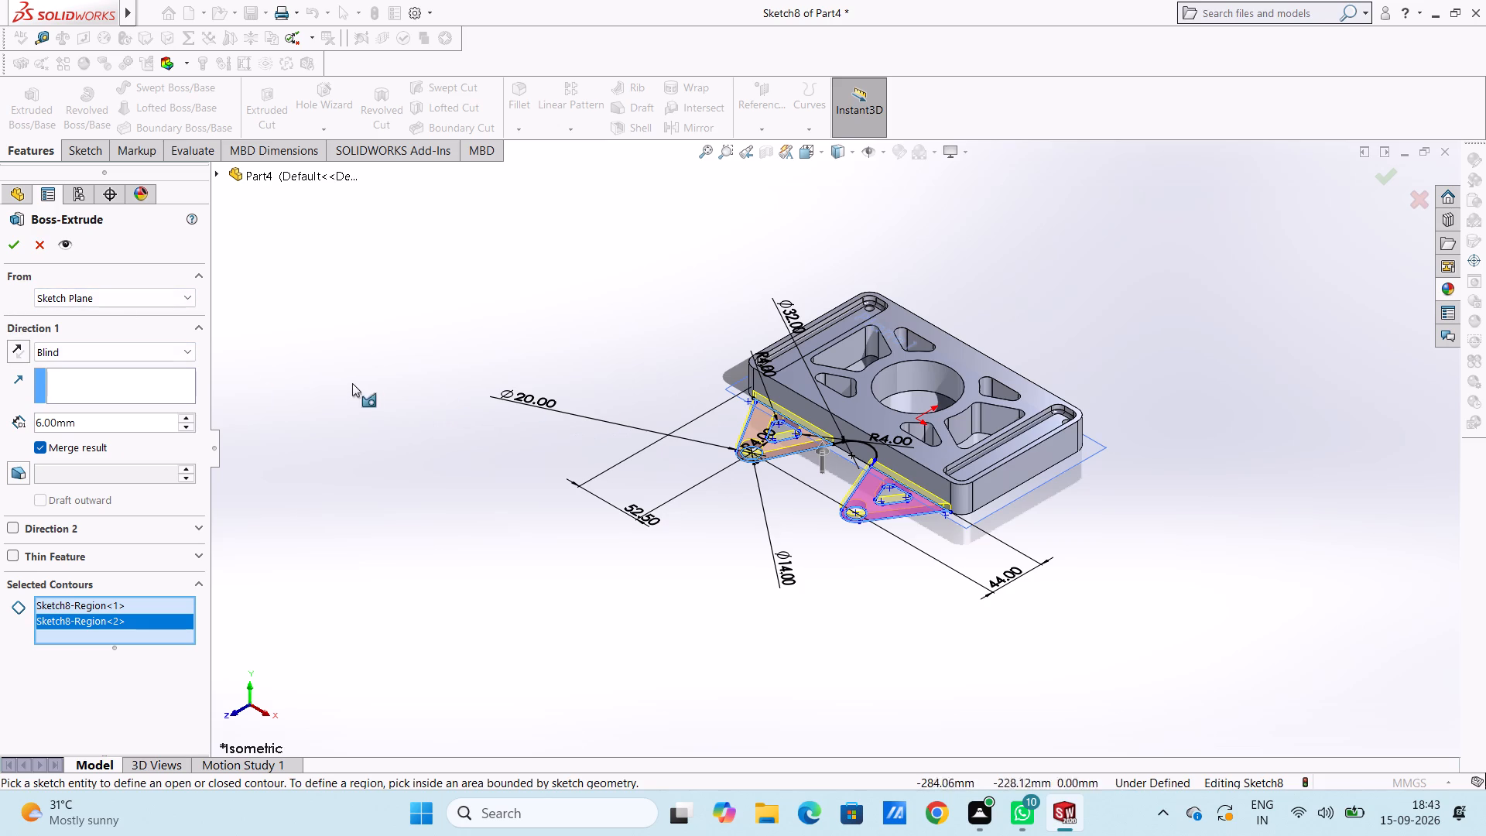
{"action": "left_click", "coordinate": [9, 240]}
{"action": "left_click", "coordinate": [447, 358]}
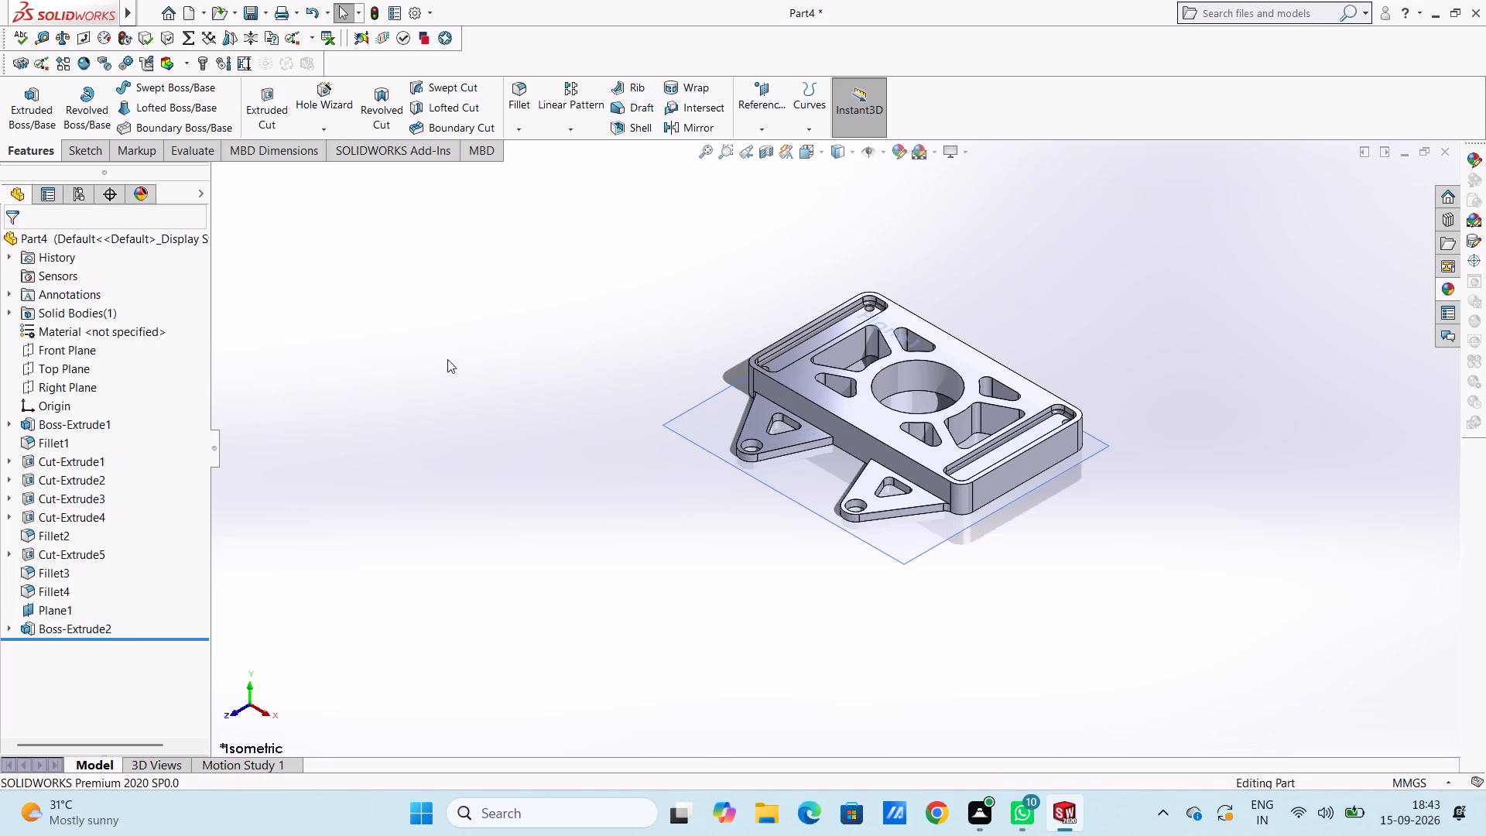
Hide the reference plane Plane1.
{"action": "key", "text": "ctrl+1"}
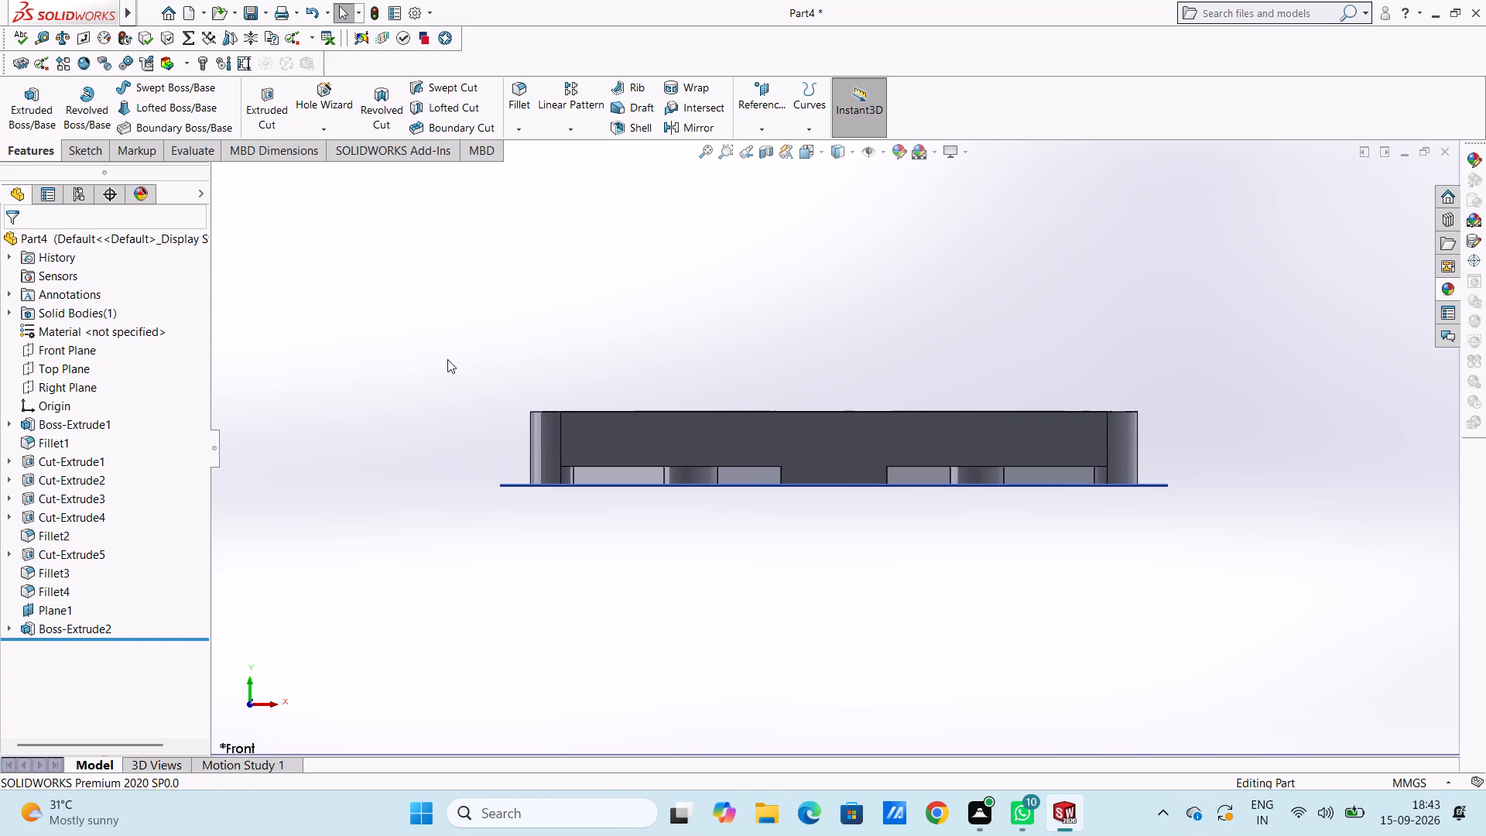
{"action": "key", "text": "ctrl+5"}
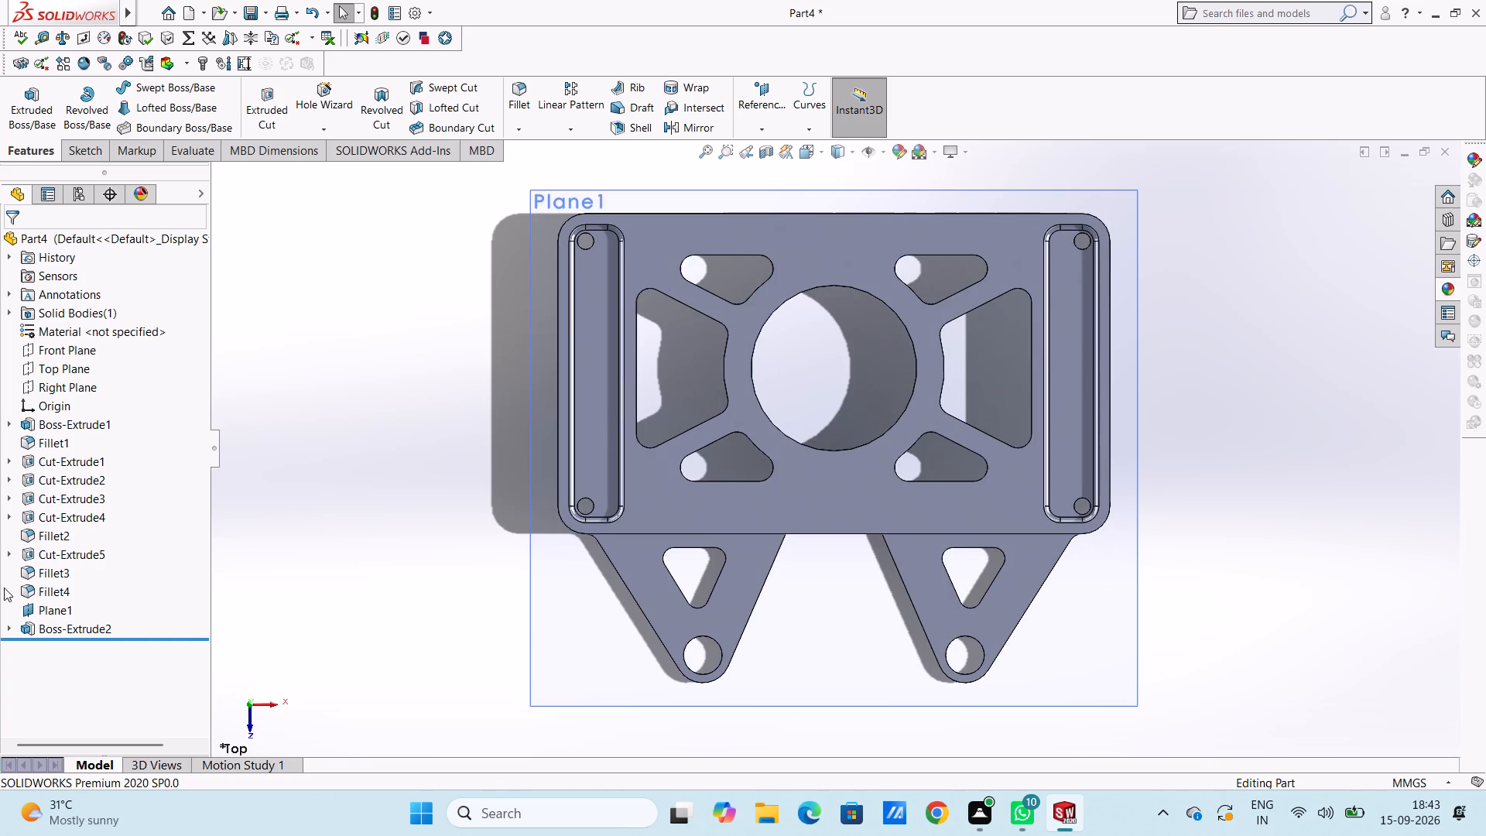
{"action": "left_click", "coordinate": [47, 615]}
{"action": "left_click", "coordinate": [86, 591]}
{"action": "left_click", "coordinate": [316, 550]}
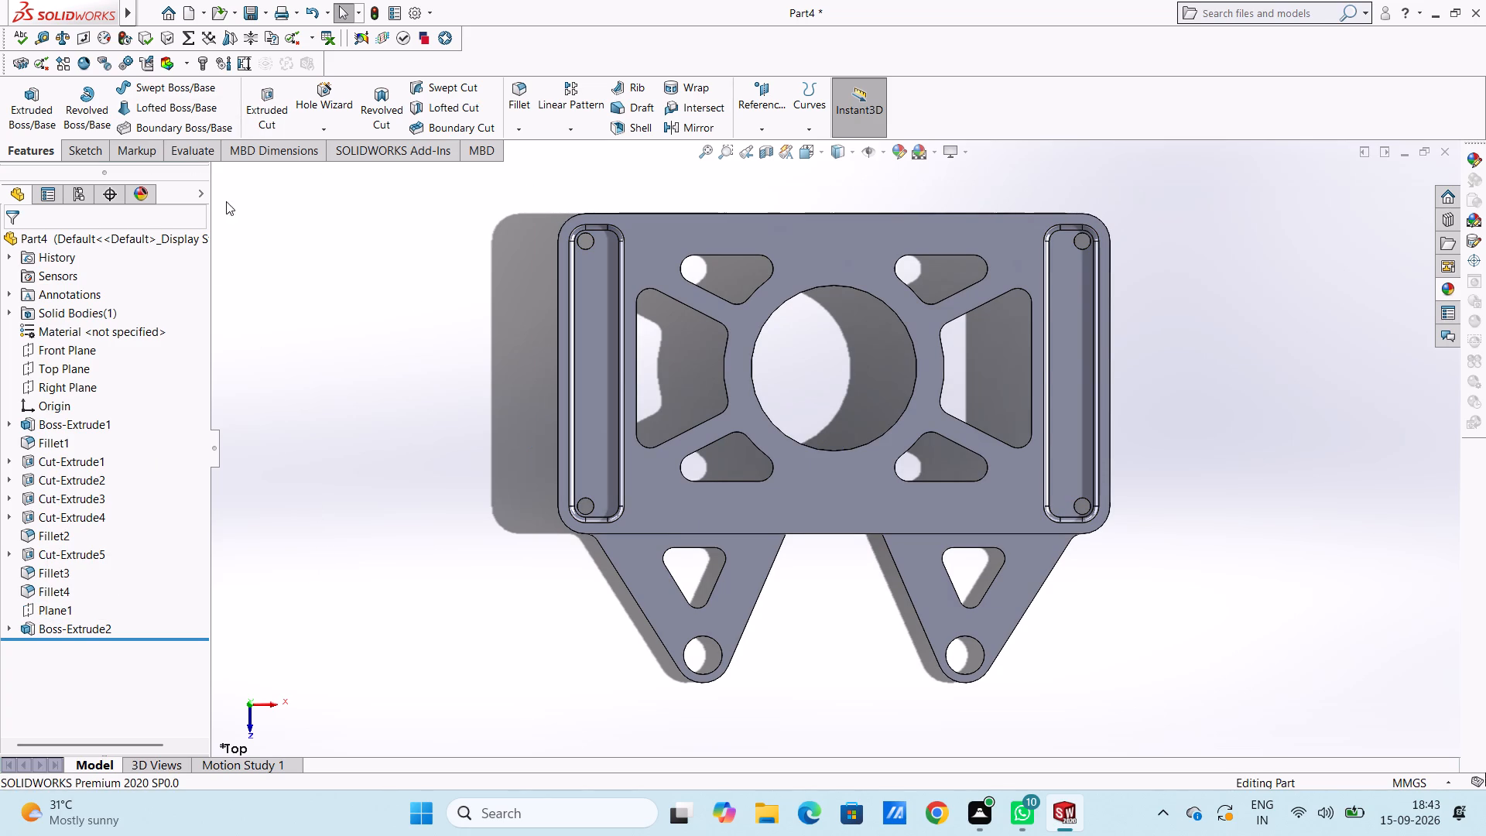
Start a sketch on the plate's top face and draw a 16 mm radius circle centred on the lower edge's midpoint.
{"action": "left_click", "coordinate": [837, 517]}
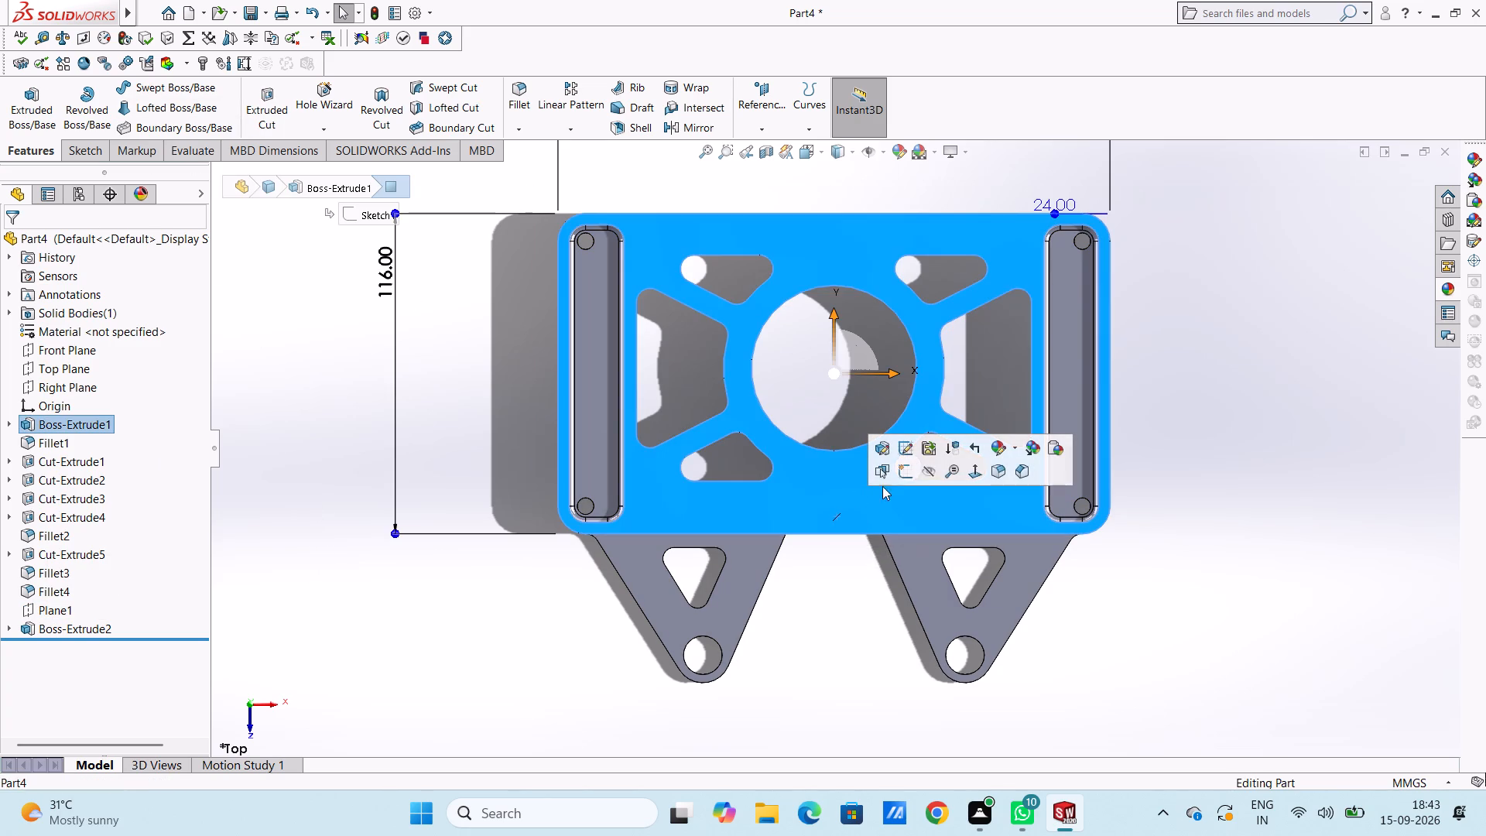
{"action": "left_click", "coordinate": [907, 471]}
{"action": "left_click", "coordinate": [378, 492]}
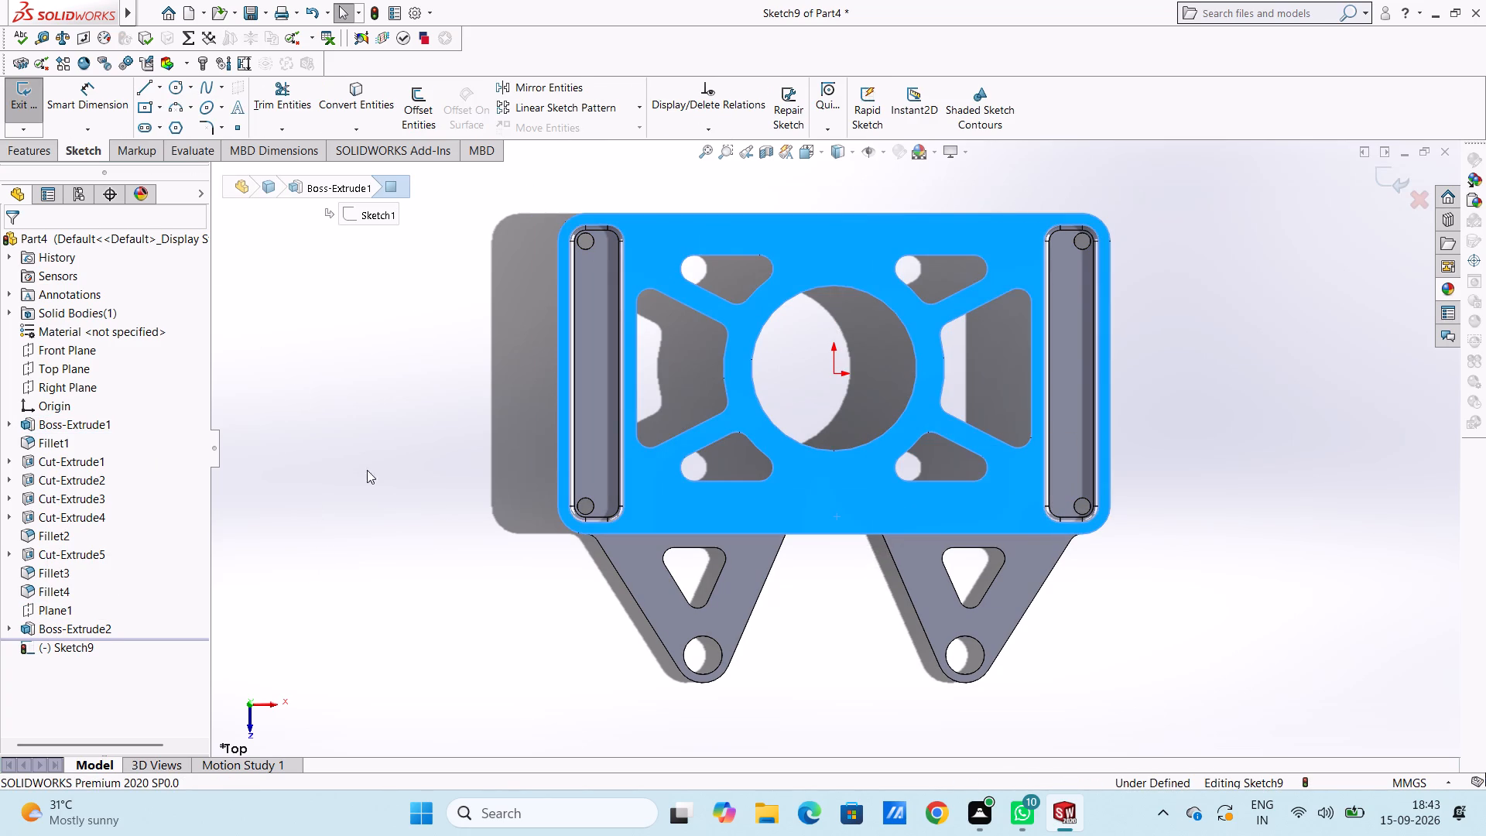
{"action": "left_click", "coordinate": [177, 93]}
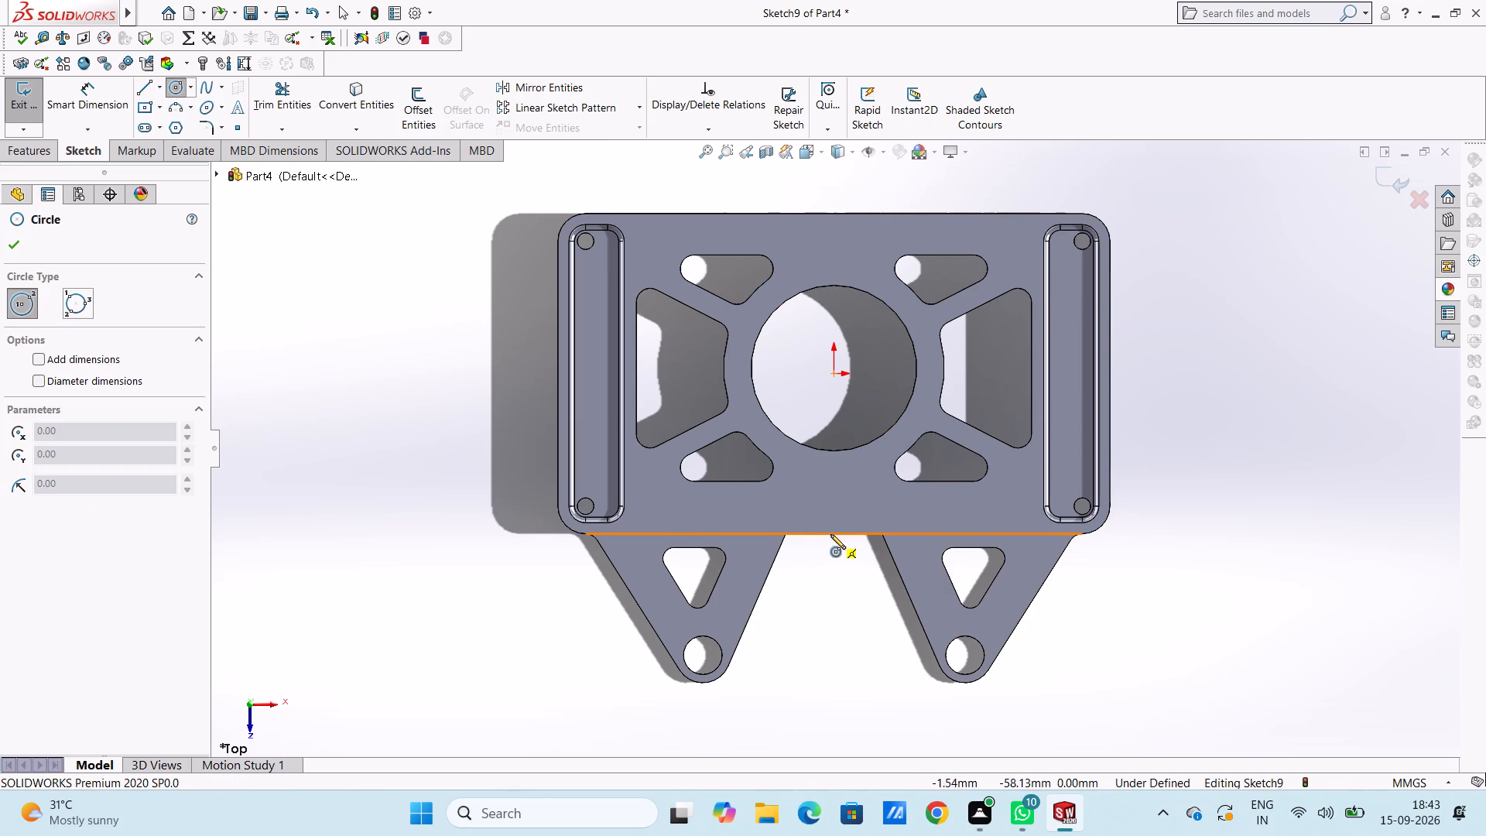
{"action": "left_click", "coordinate": [834, 533]}
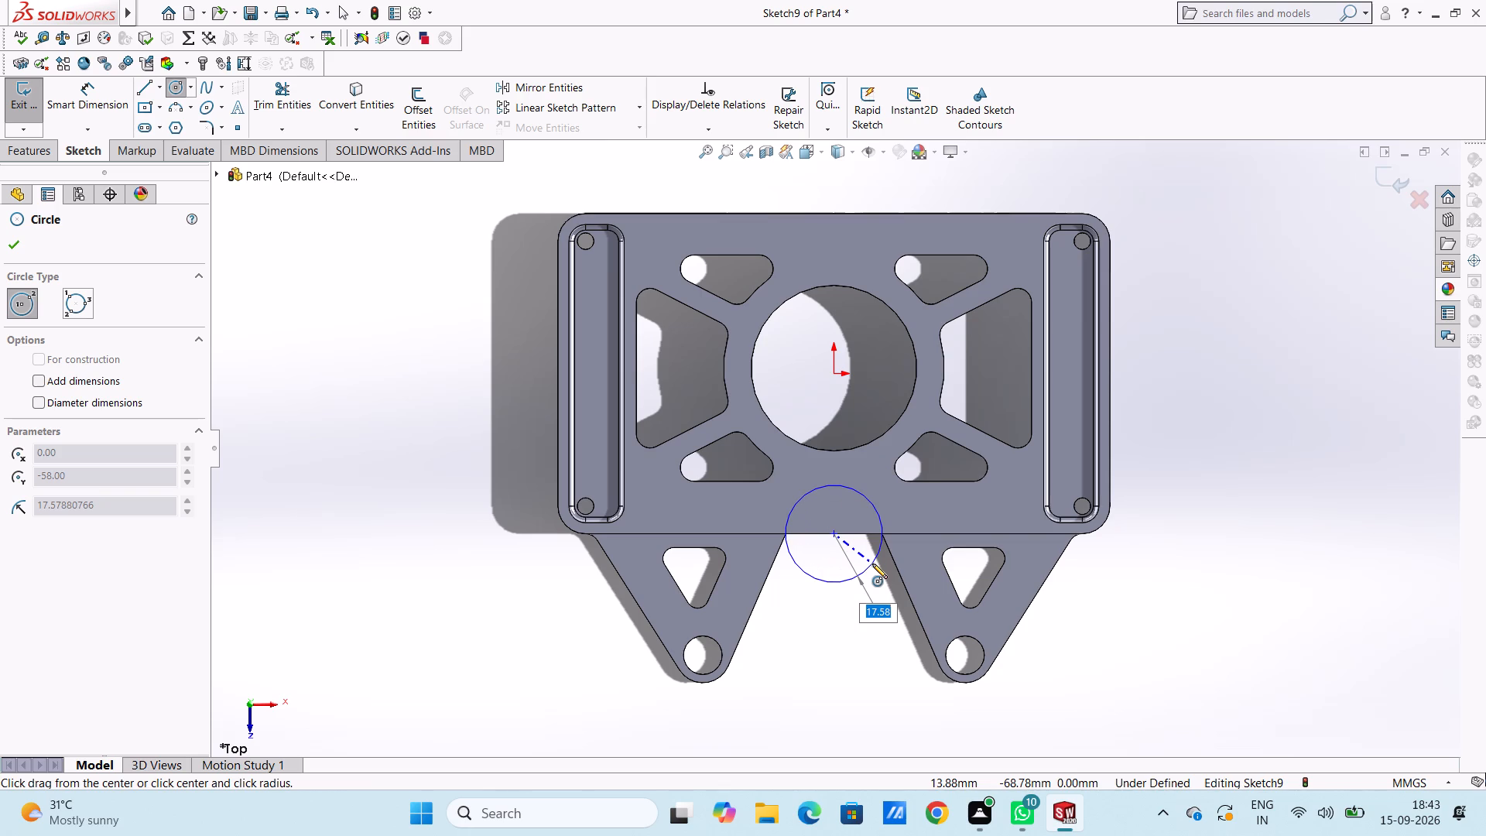
{"action": "type", "text": "16"}
{"action": "key", "text": "Return"}
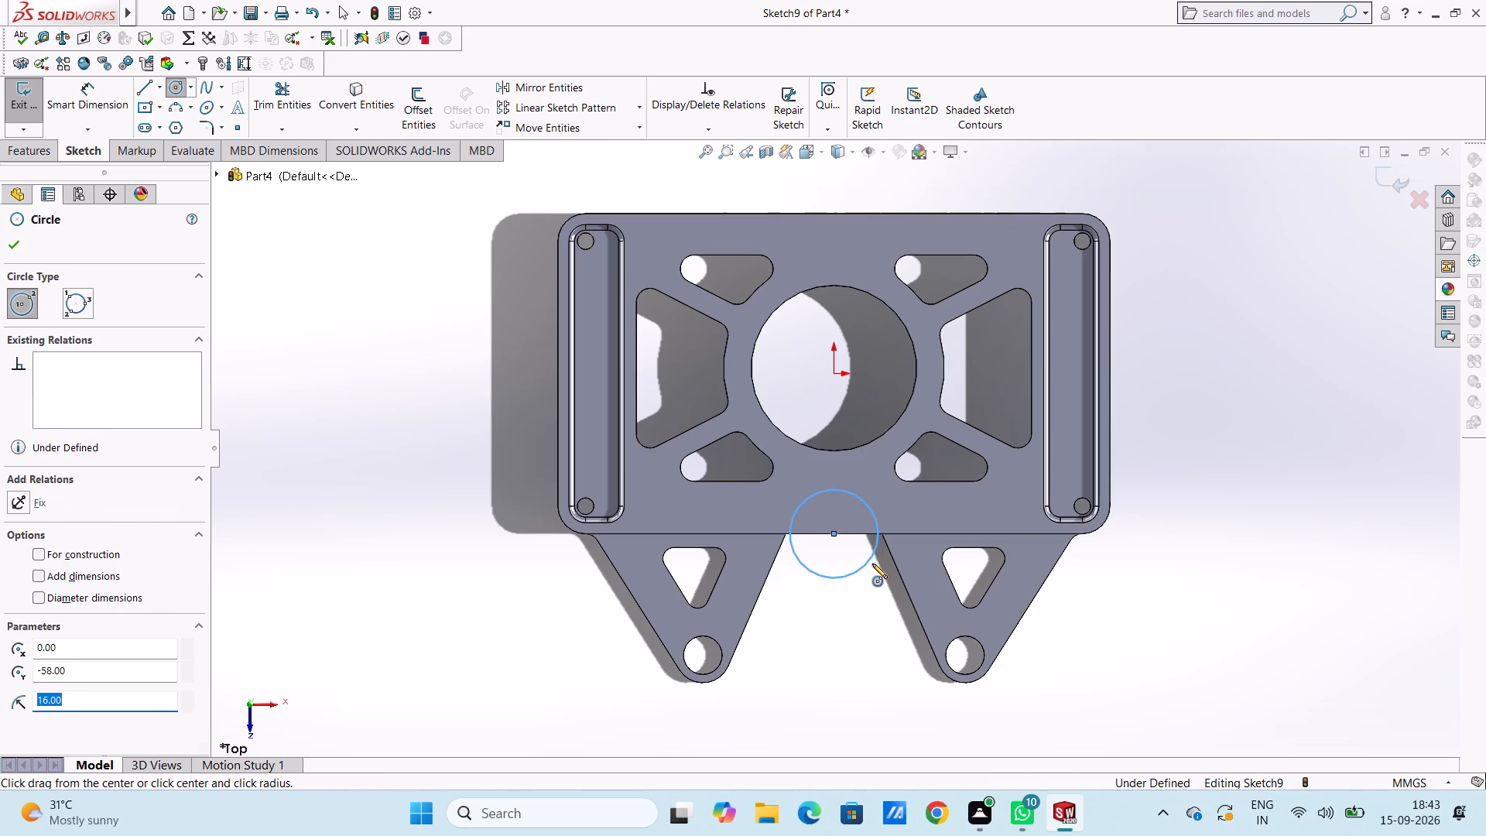
{"action": "key", "text": "Escape"}
Draw two slanted lines, each about 62 mm long, along the lugs' inner edges from their rounded tips up to the circle.
{"action": "scroll", "coordinate": [847, 559], "scroll_direction": "down", "scroll_amount": 2}
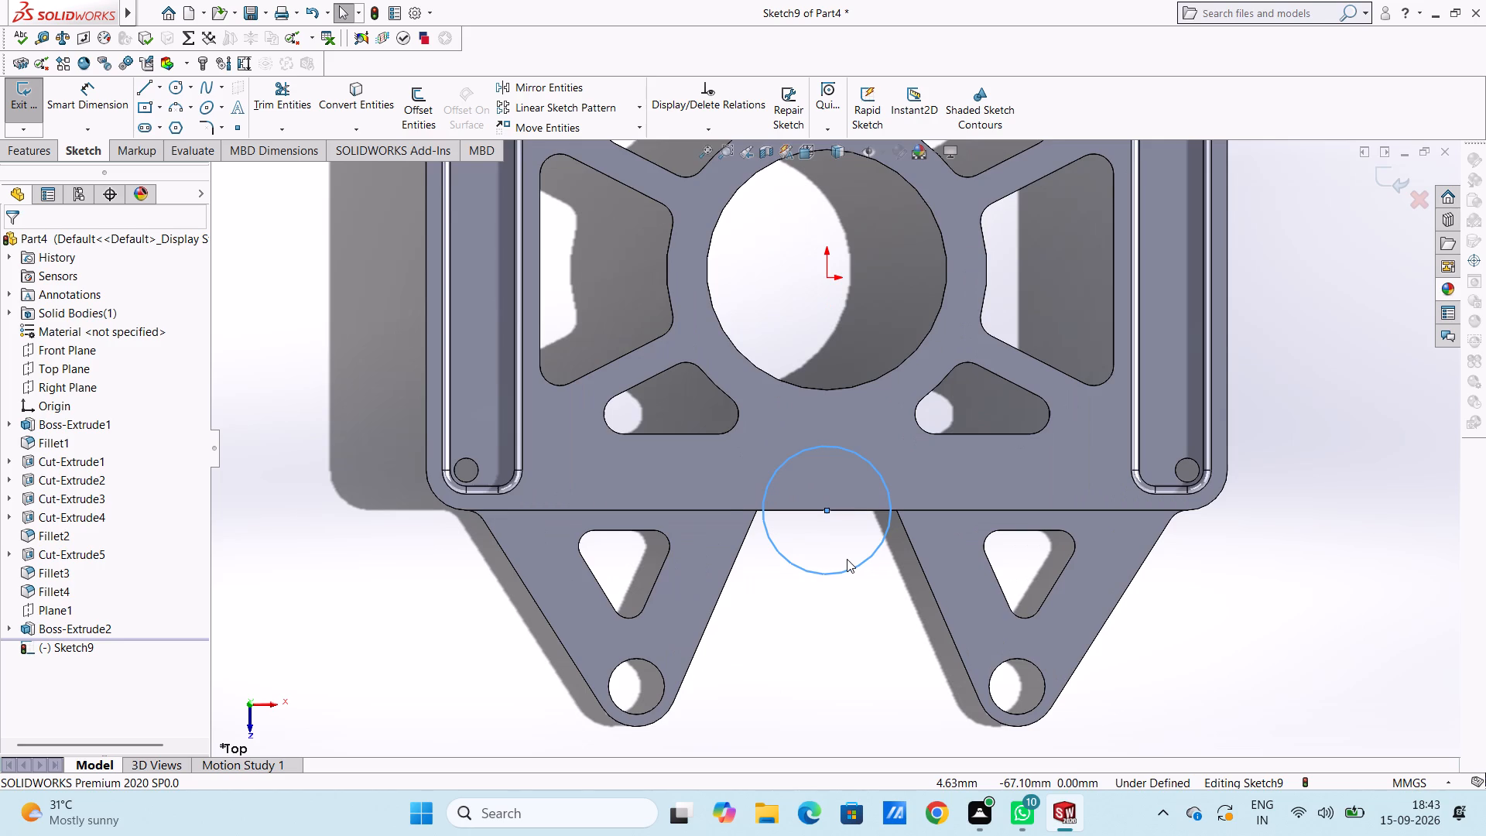
{"action": "scroll", "coordinate": [847, 559], "scroll_direction": "down", "scroll_amount": 1}
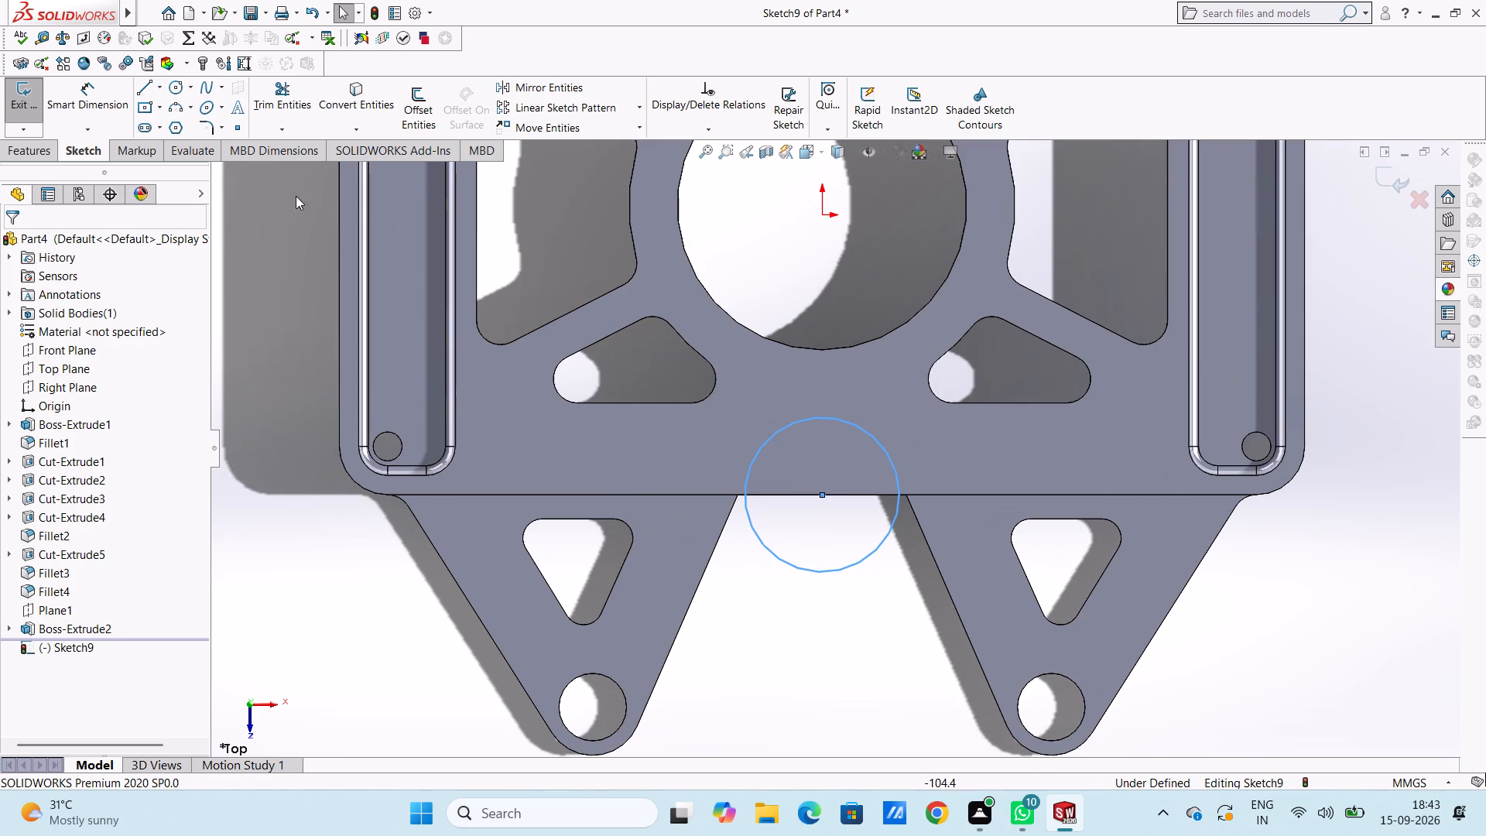
{"action": "left_click", "coordinate": [142, 87]}
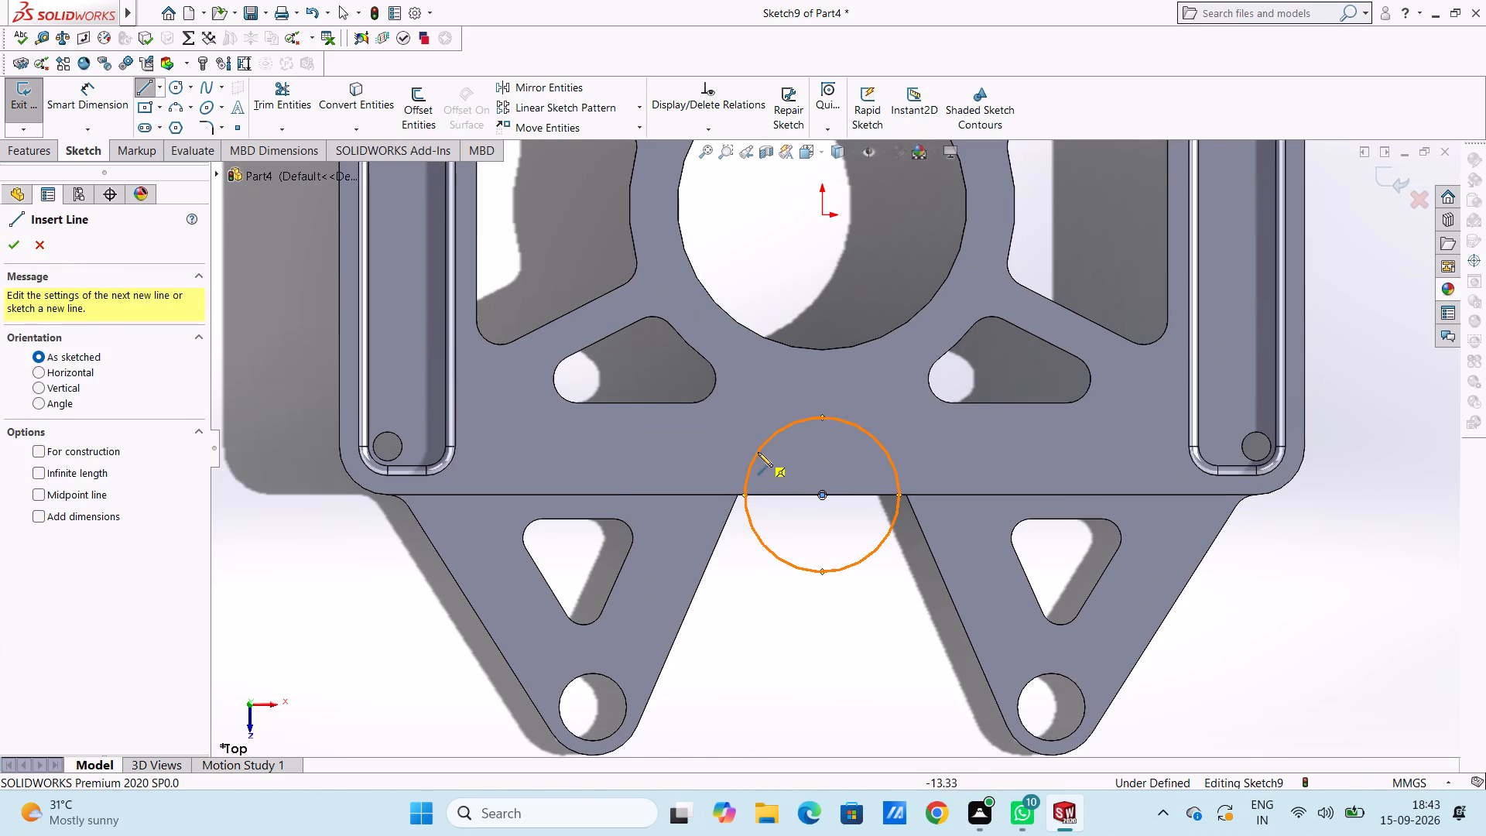
{"action": "left_click", "coordinate": [635, 728]}
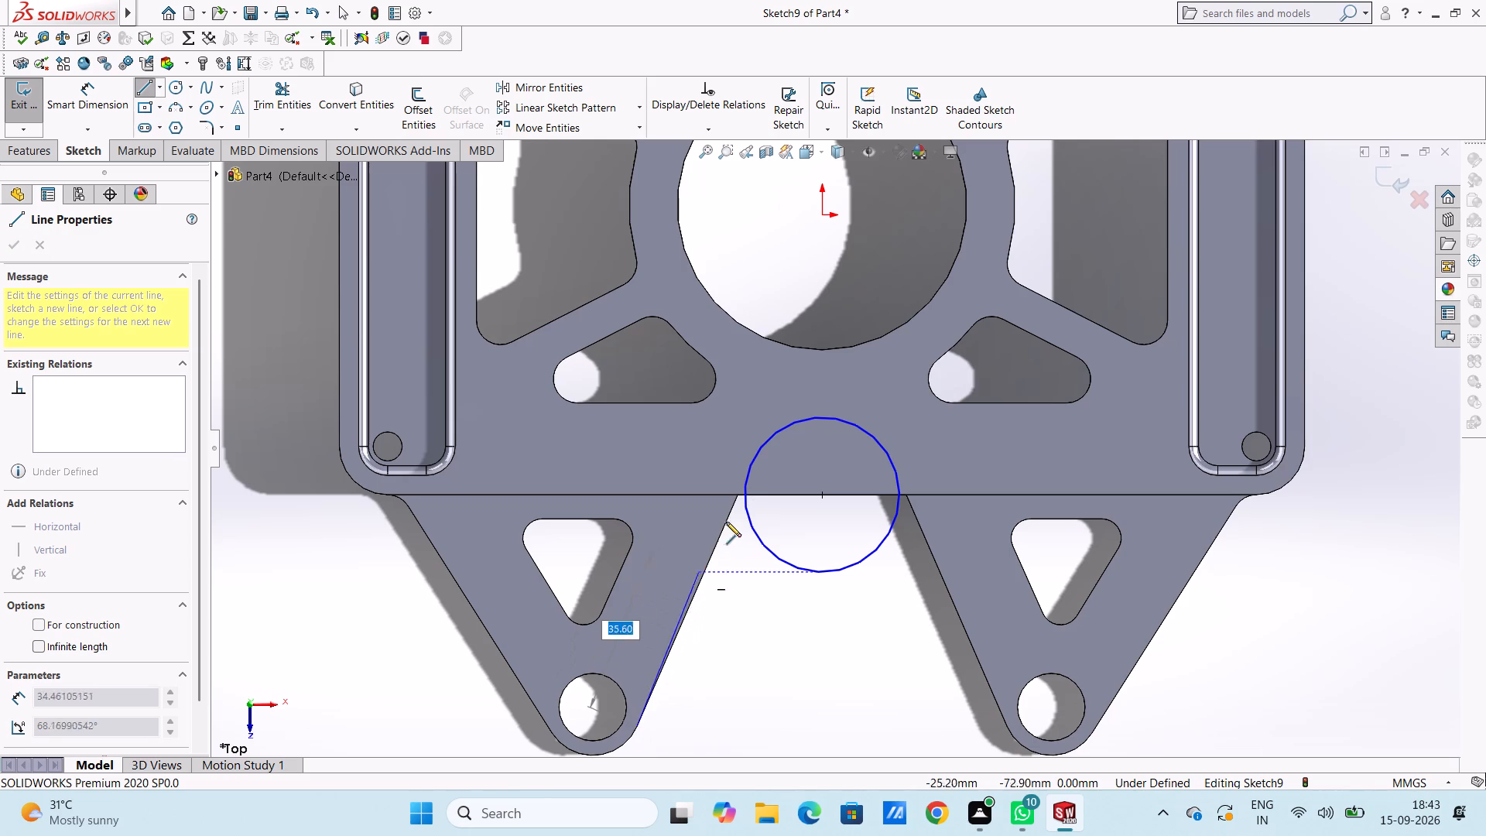
{"action": "left_click", "coordinate": [755, 454]}
{"action": "key", "text": "Escape"}
{"action": "key", "text": "Escape"}
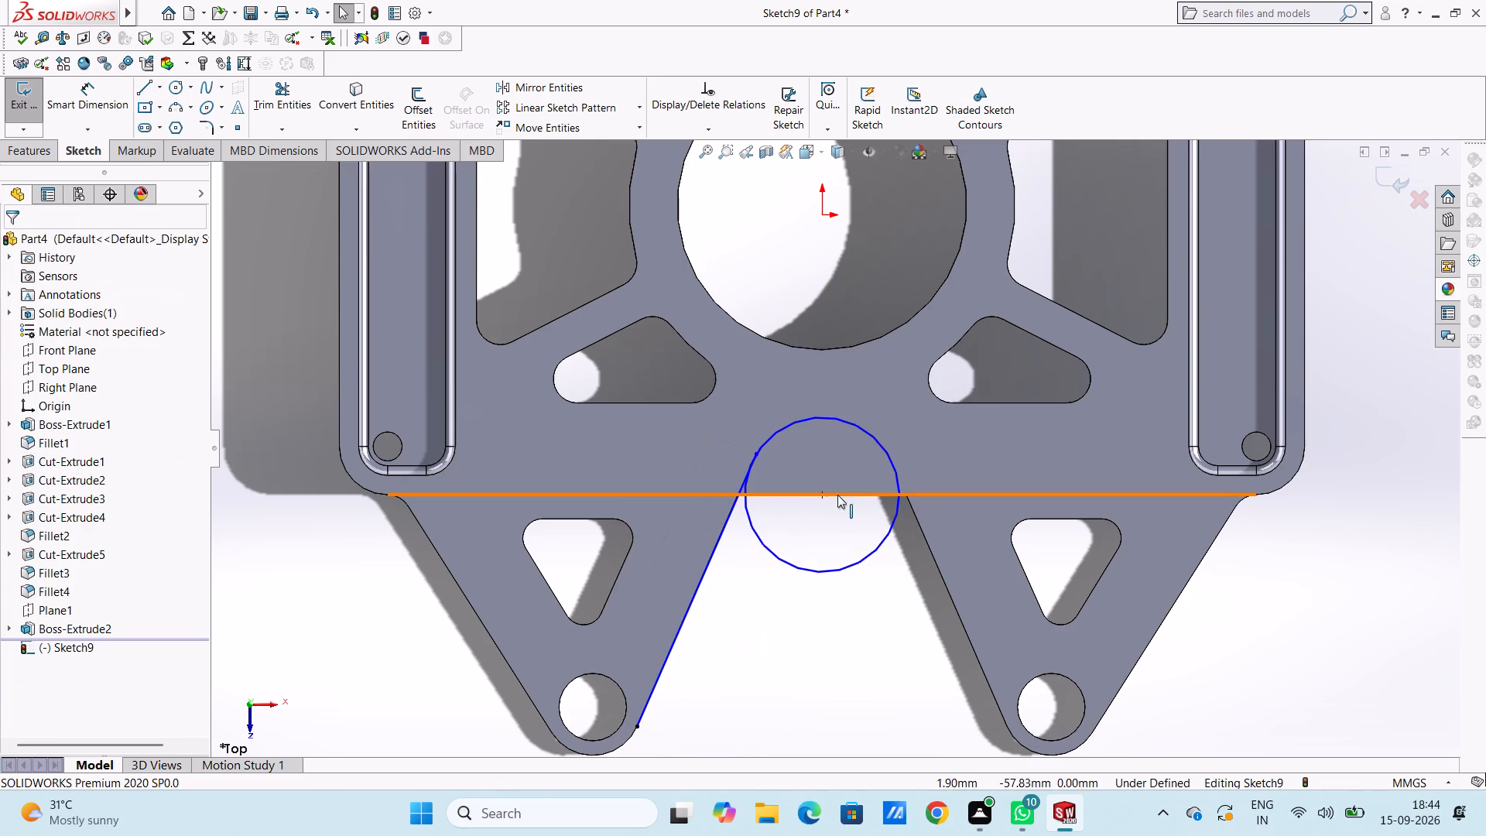
{"action": "left_click", "coordinate": [146, 87]}
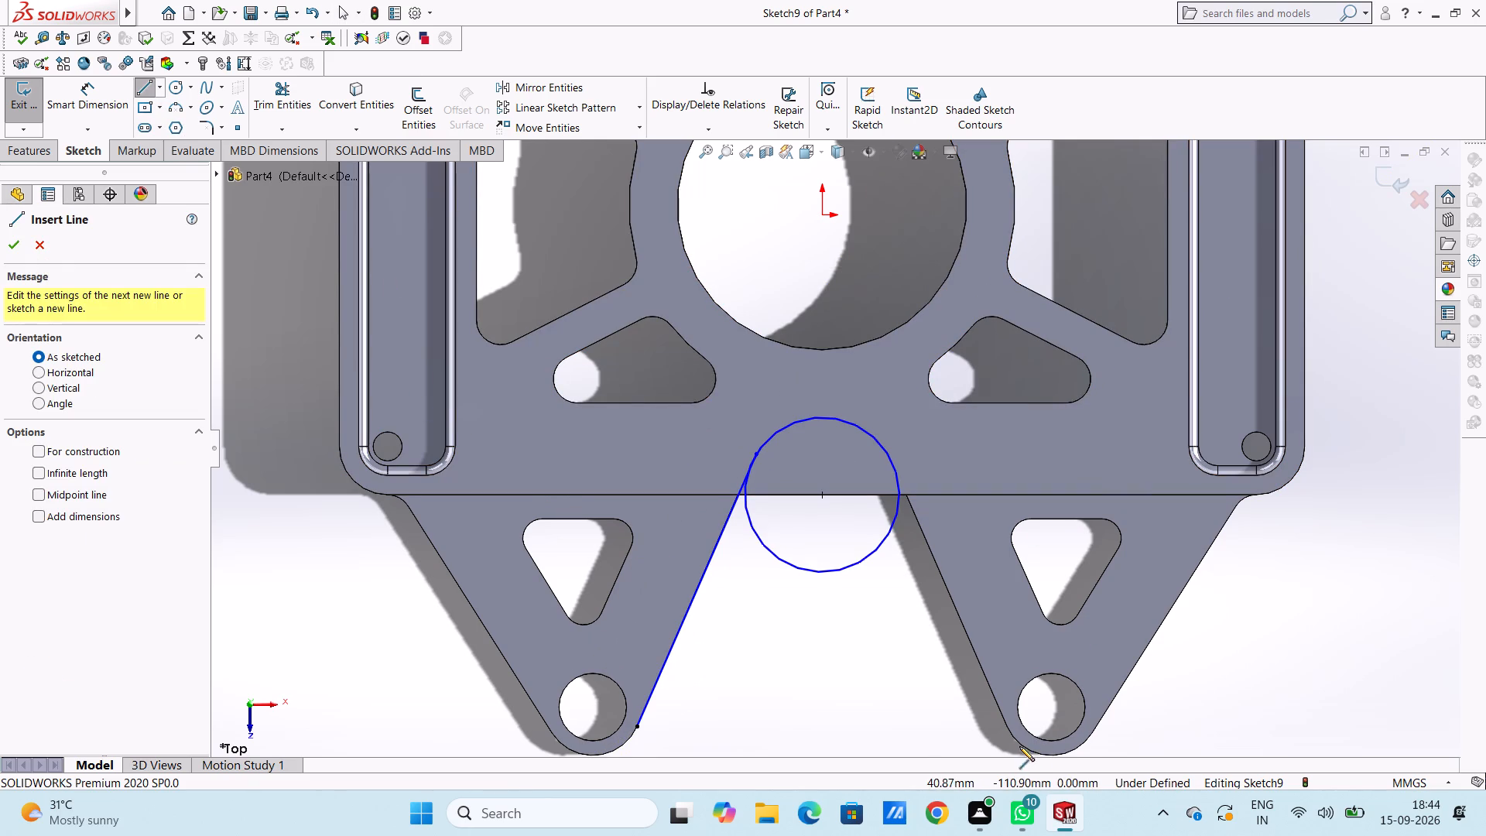
{"action": "left_click", "coordinate": [1005, 725]}
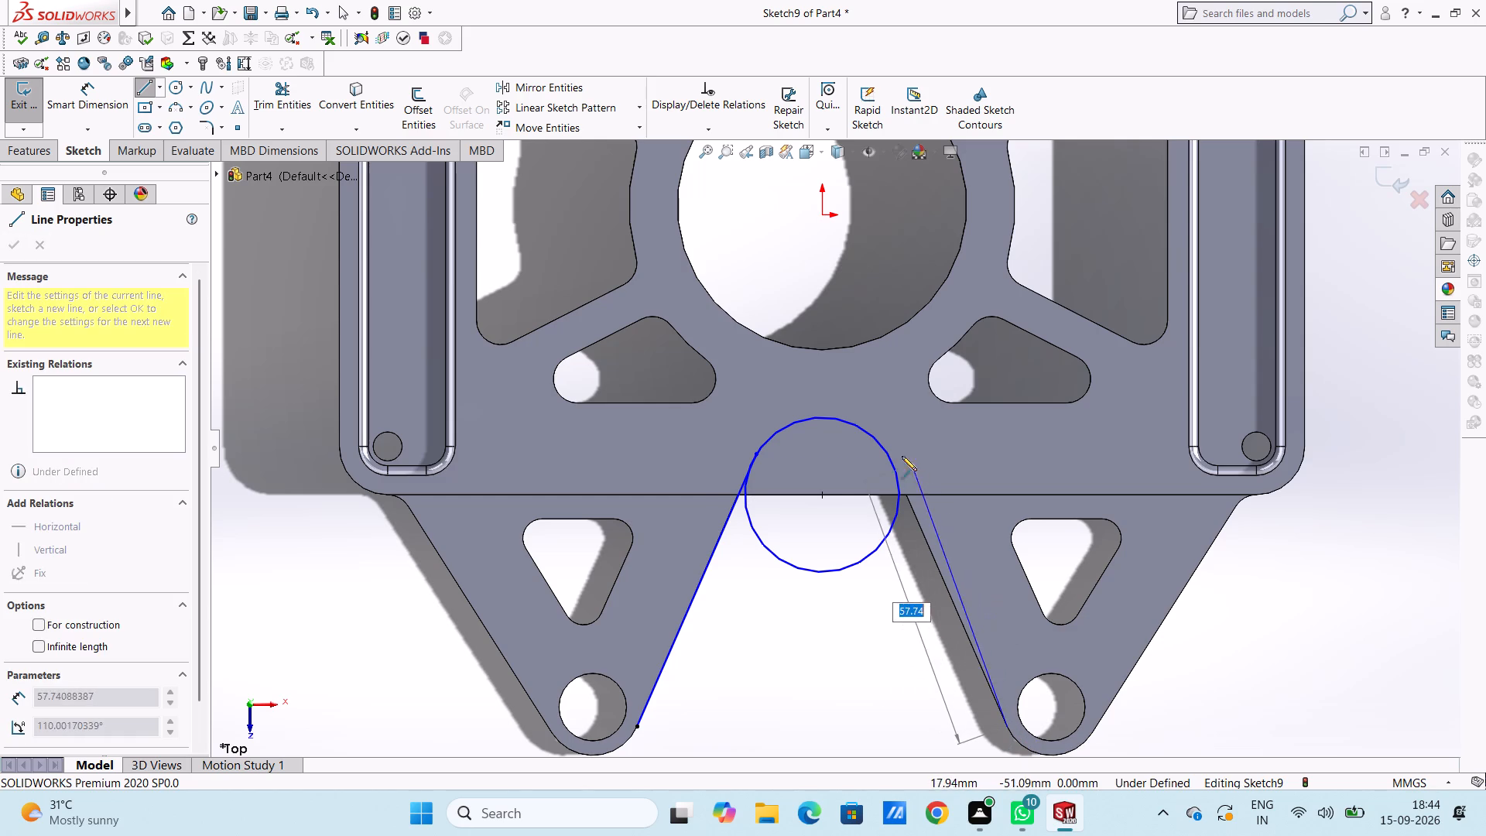
{"action": "left_click", "coordinate": [889, 457]}
{"action": "key", "text": "Escape"}
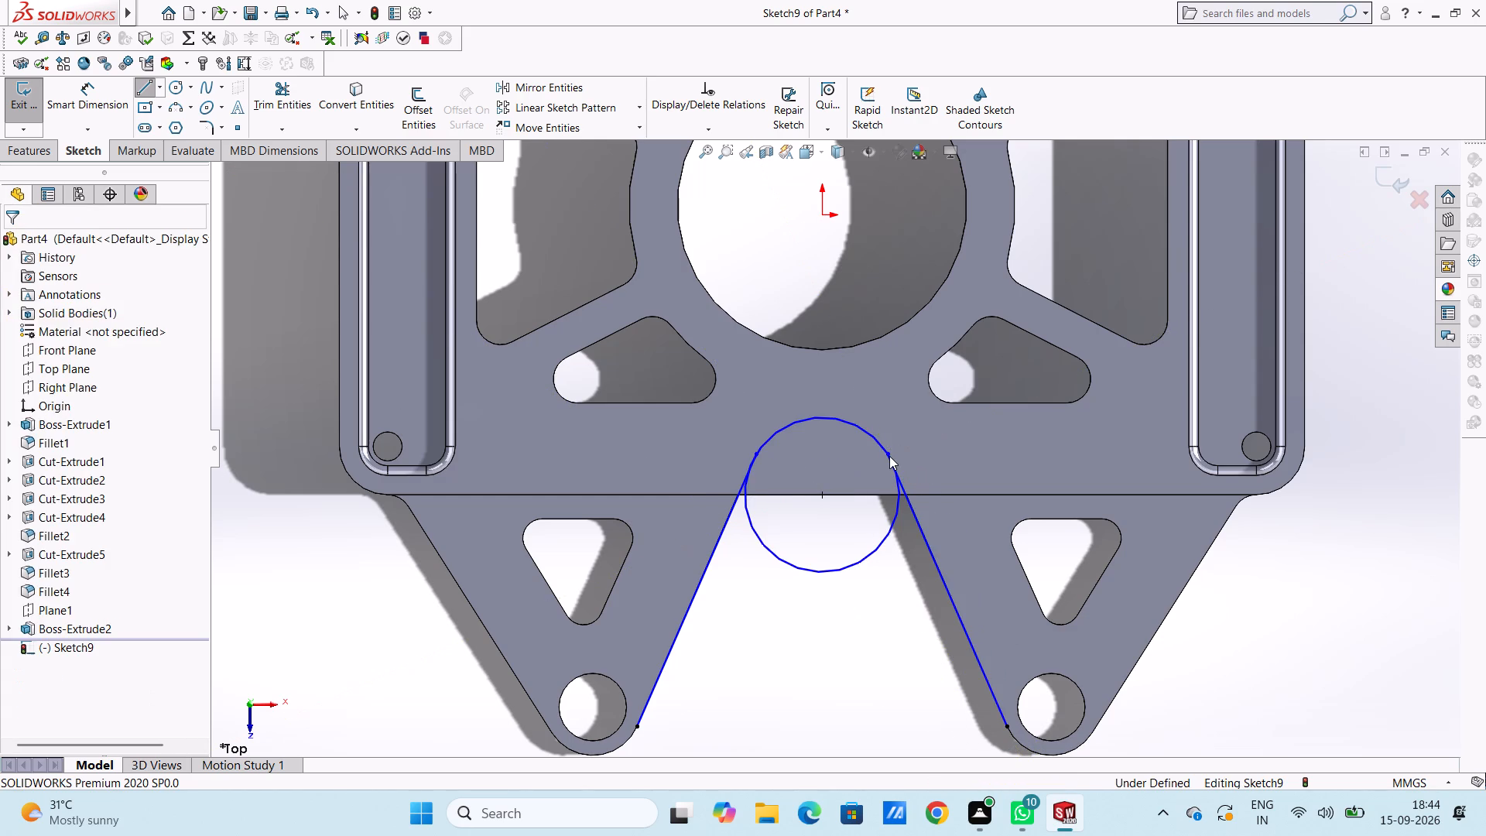
{"action": "key", "text": "Escape"}
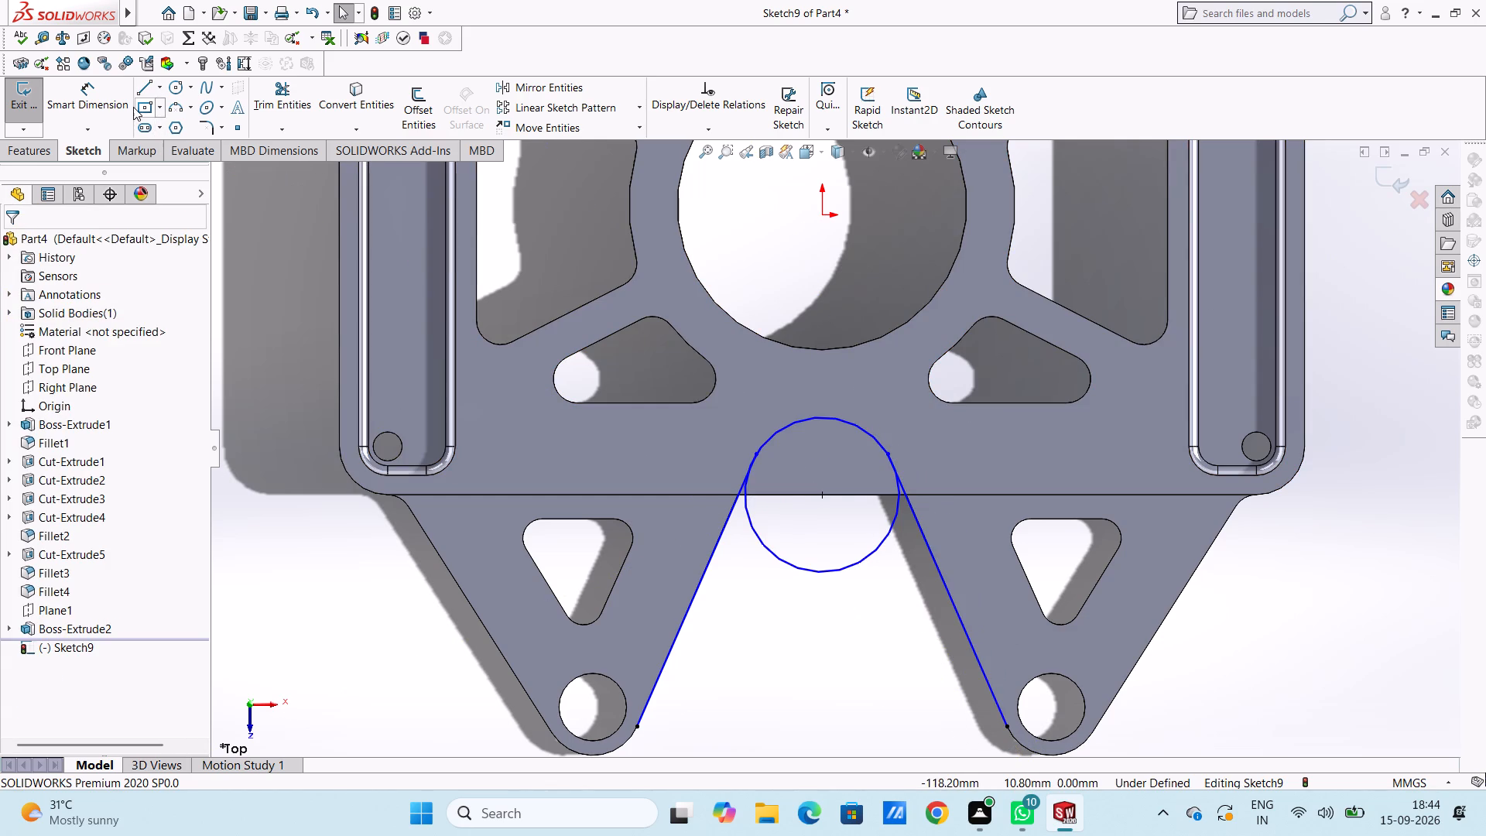
Add a diameter dimension to the circle centred on the plate's lower edge.
{"action": "left_click", "coordinate": [127, 104]}
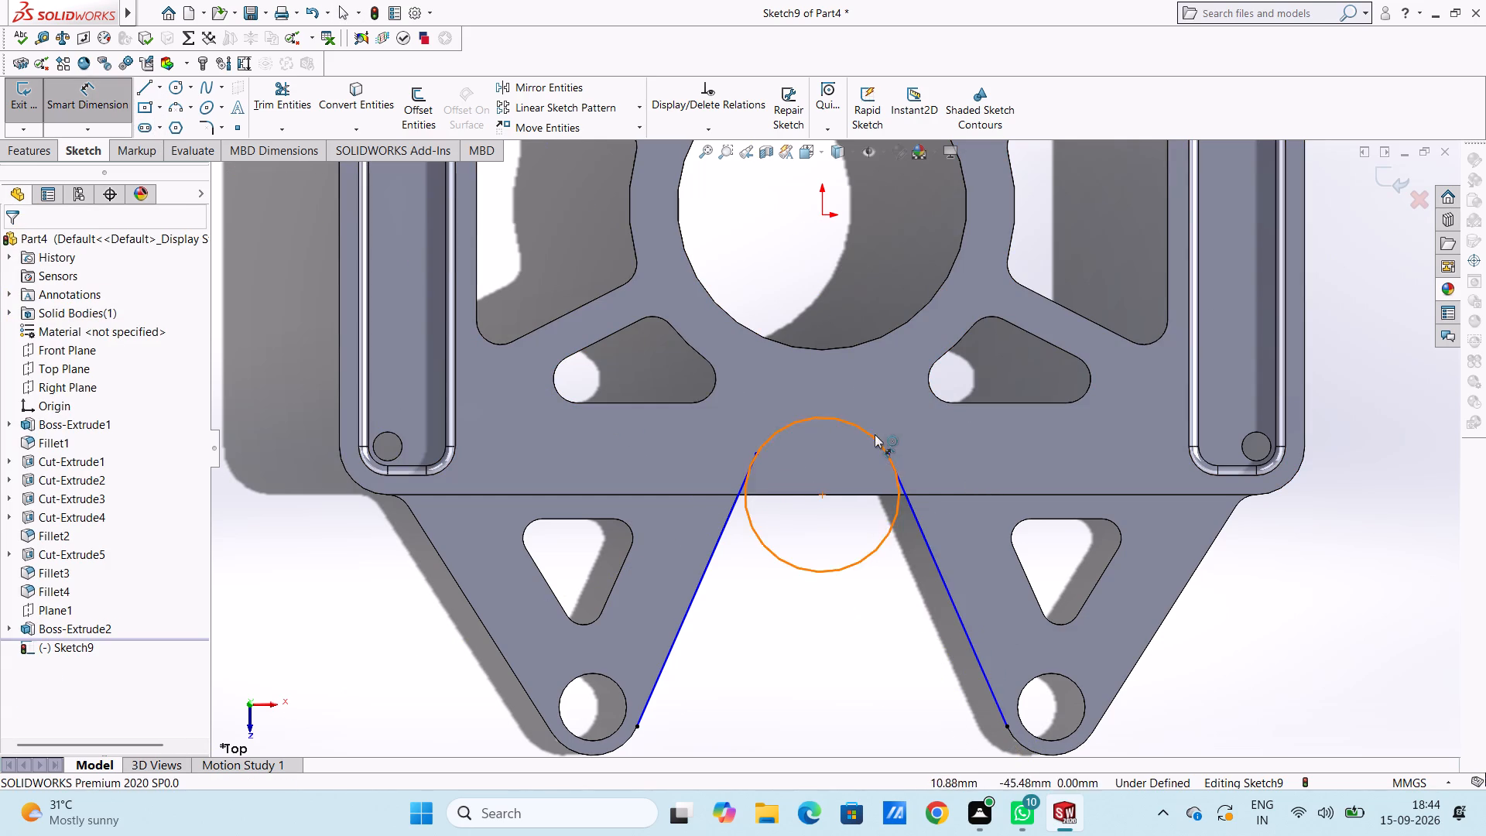
{"action": "left_click", "coordinate": [875, 434]}
{"action": "left_click", "coordinate": [1135, 281]}
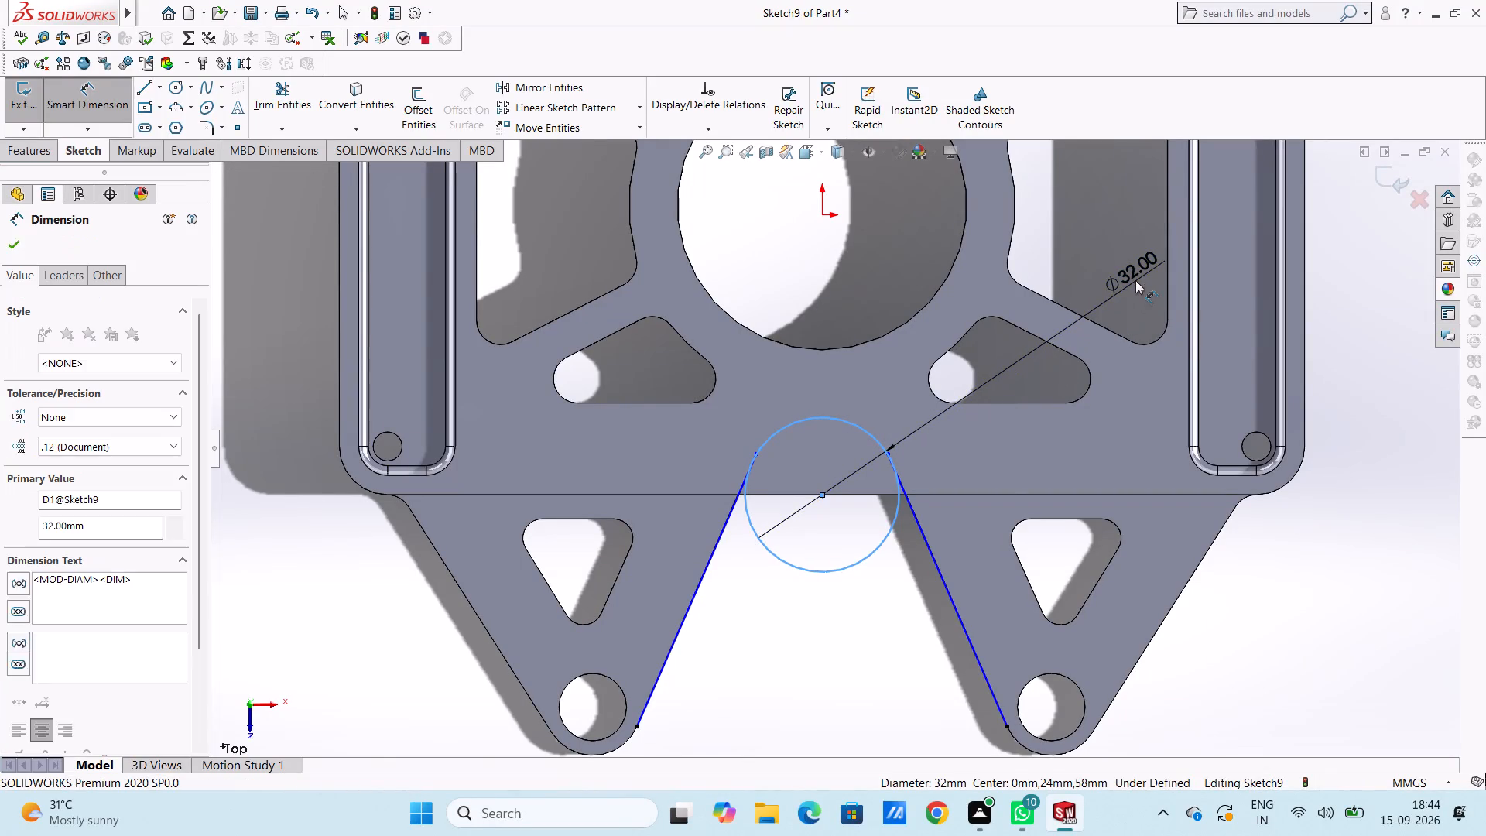
{"action": "key", "text": "Return"}
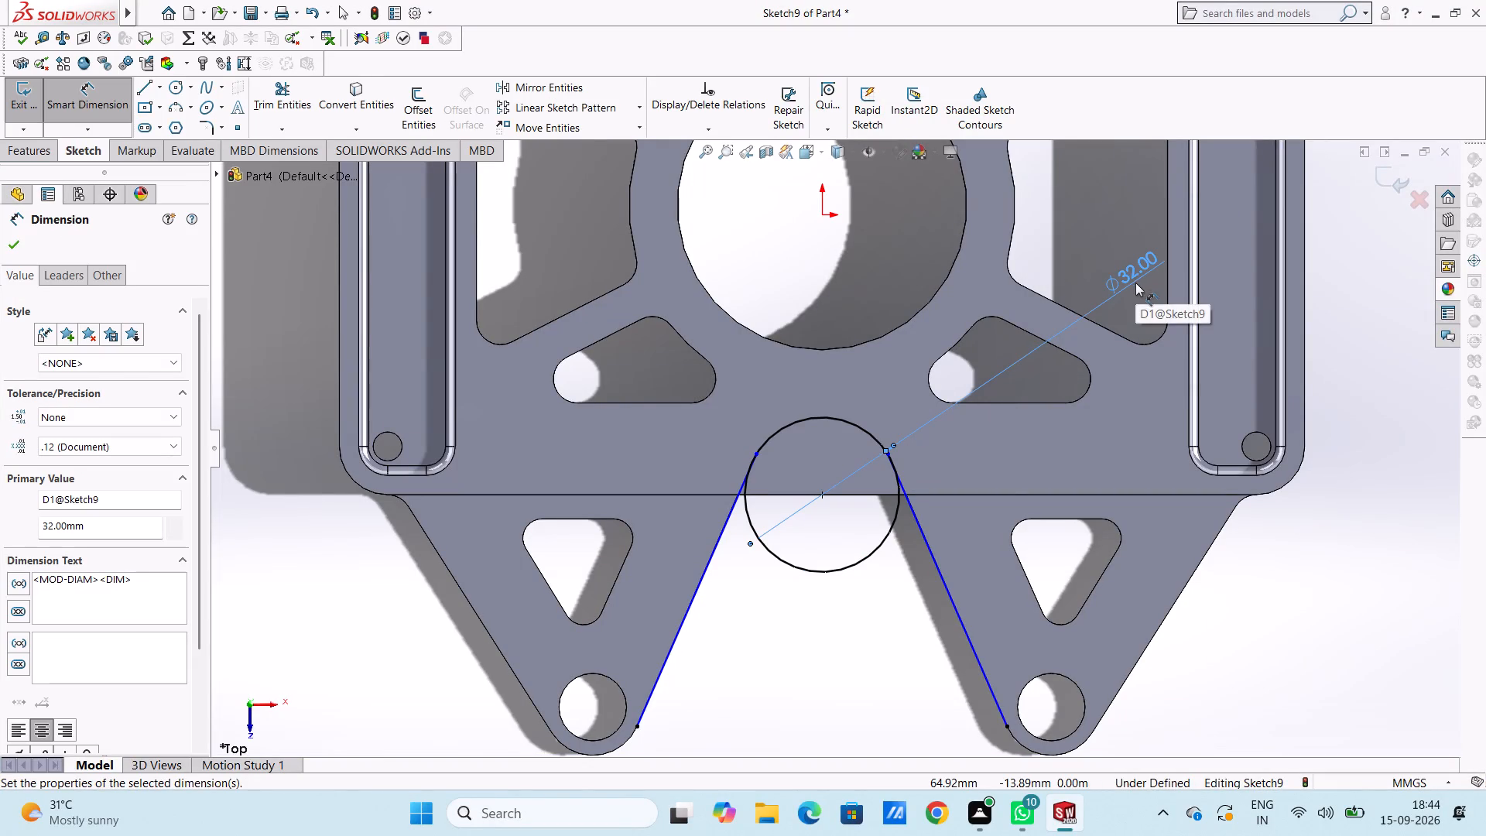
{"action": "left_click", "coordinate": [1135, 290]}
{"action": "key", "text": "Escape"}
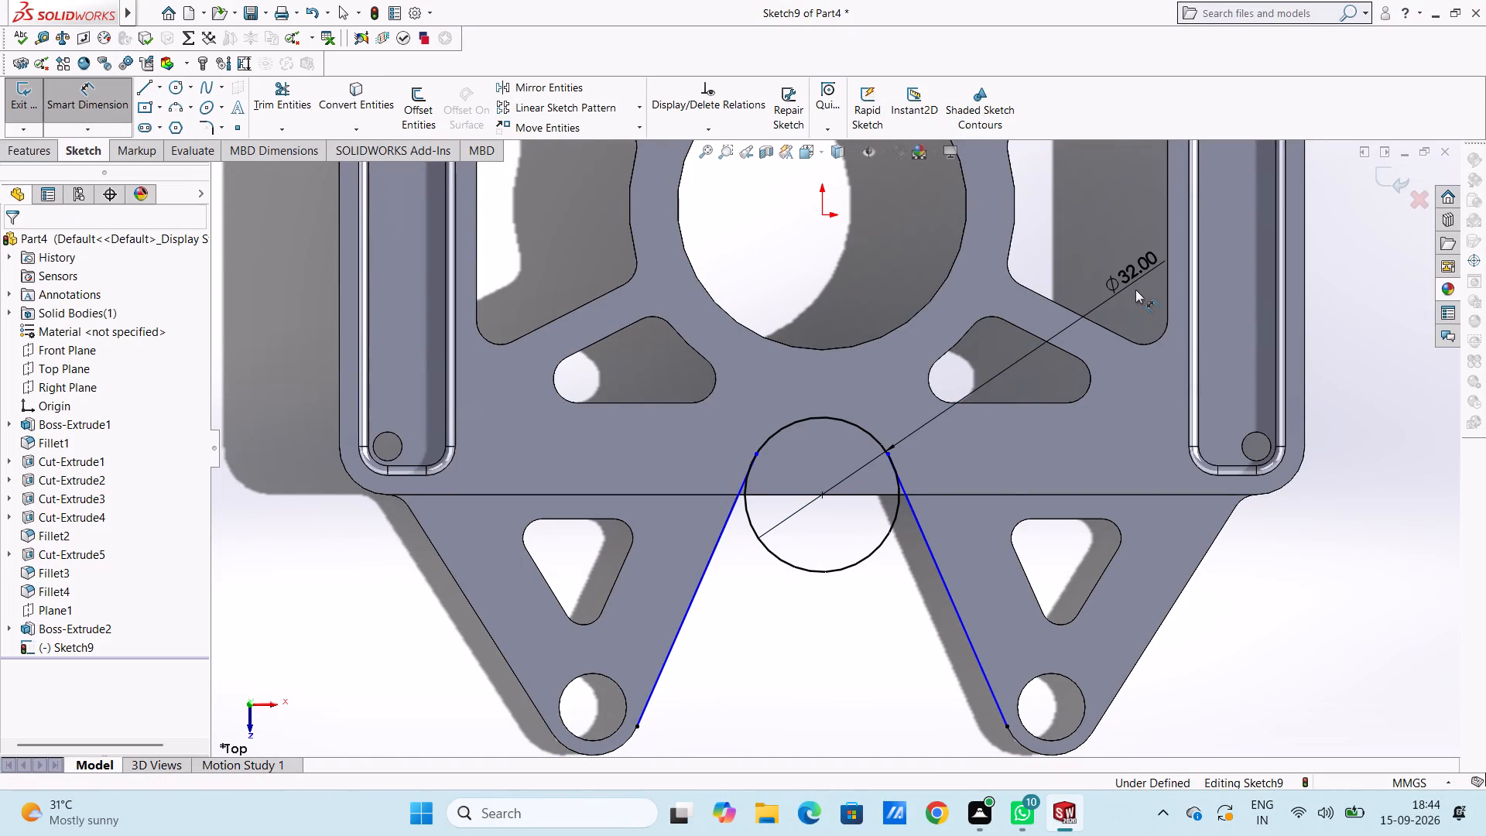
Make both slanted lines tangent to the circle.
{"action": "left_click", "coordinate": [718, 541]}
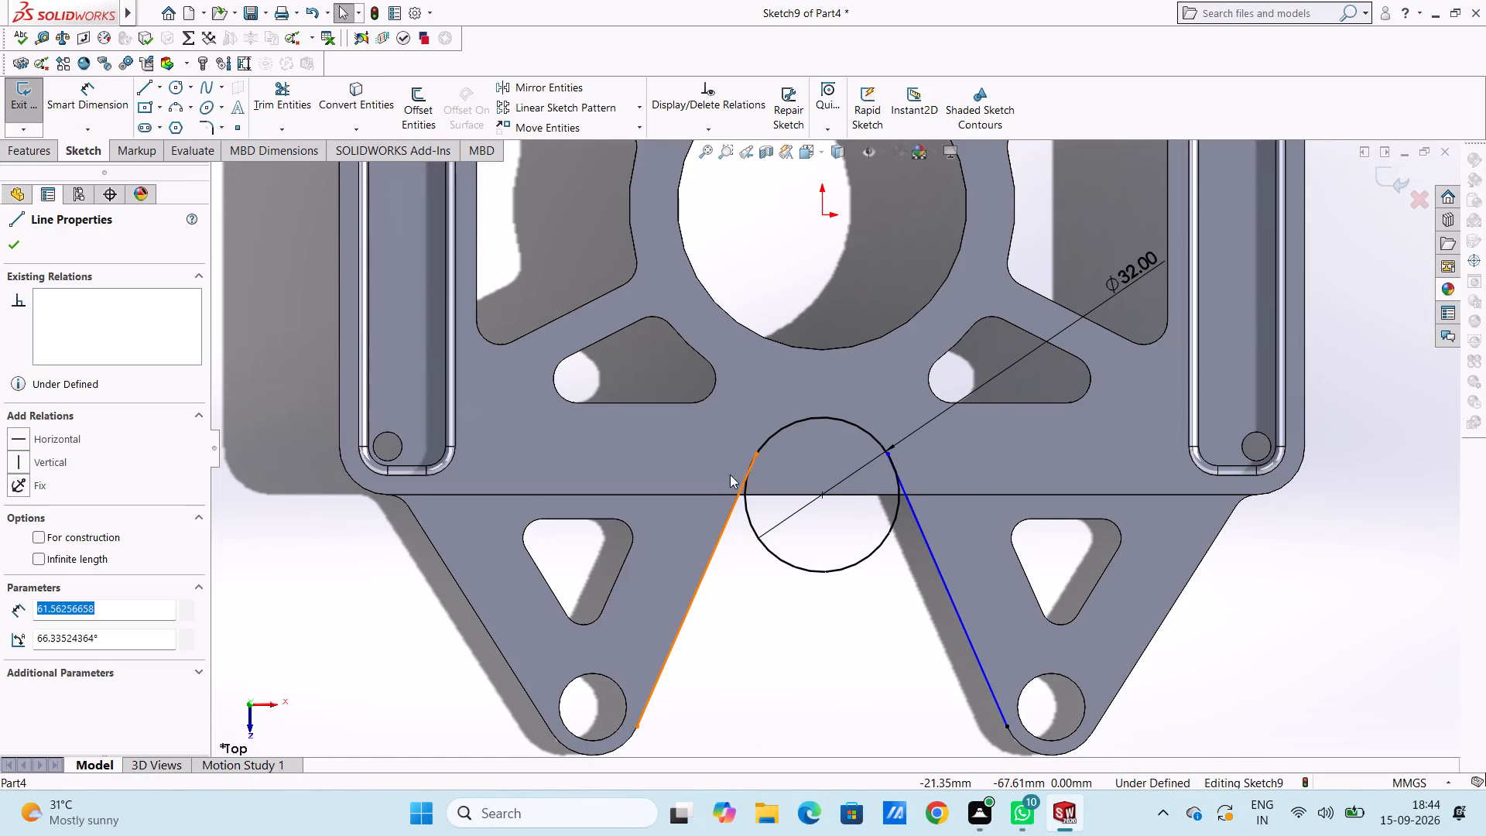
{"action": "left_click", "coordinate": [780, 427], "text": "ctrl"}
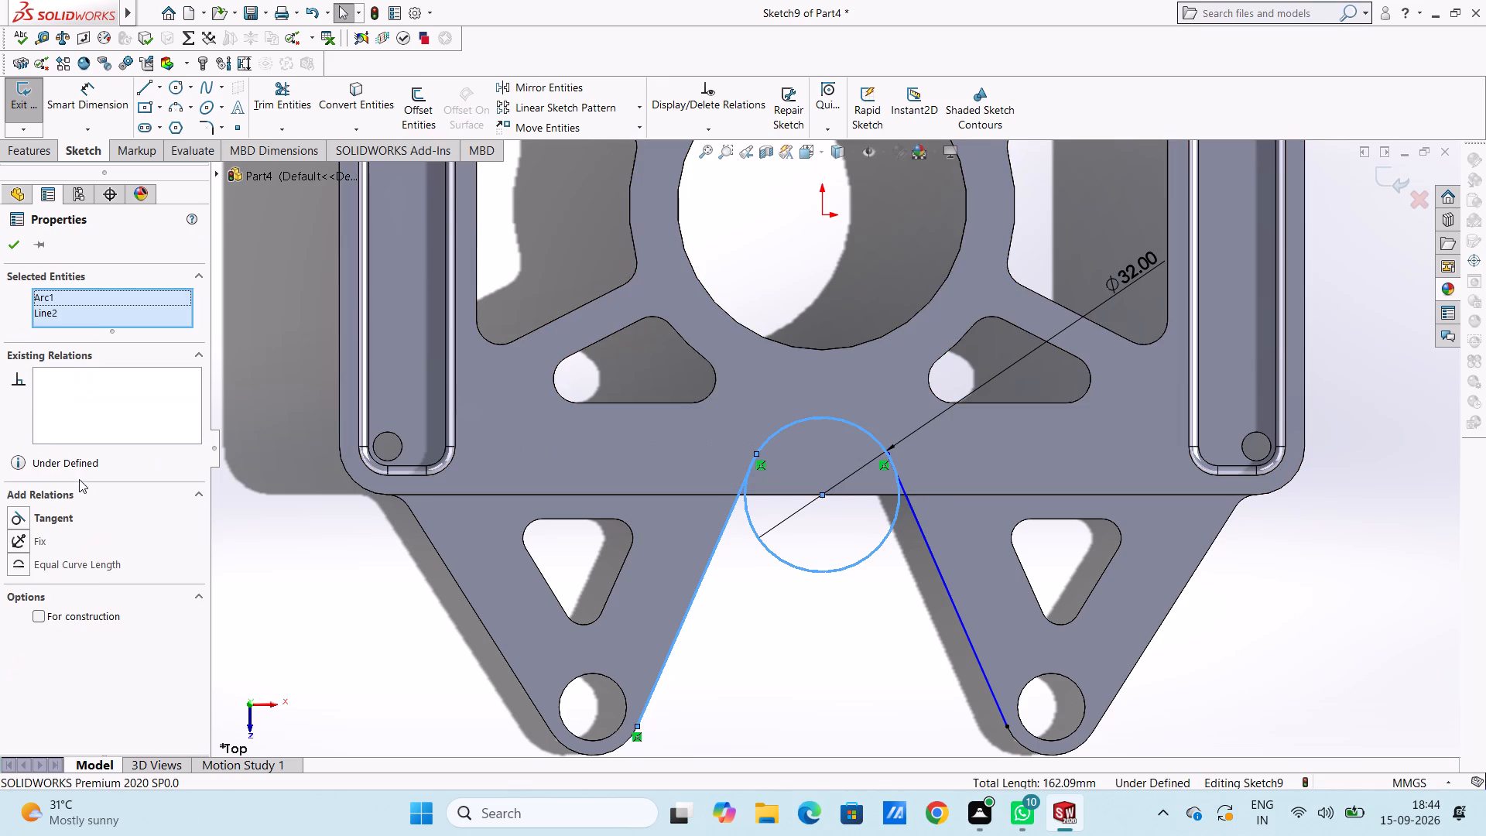
{"action": "left_click", "coordinate": [23, 513]}
{"action": "left_click", "coordinate": [367, 563]}
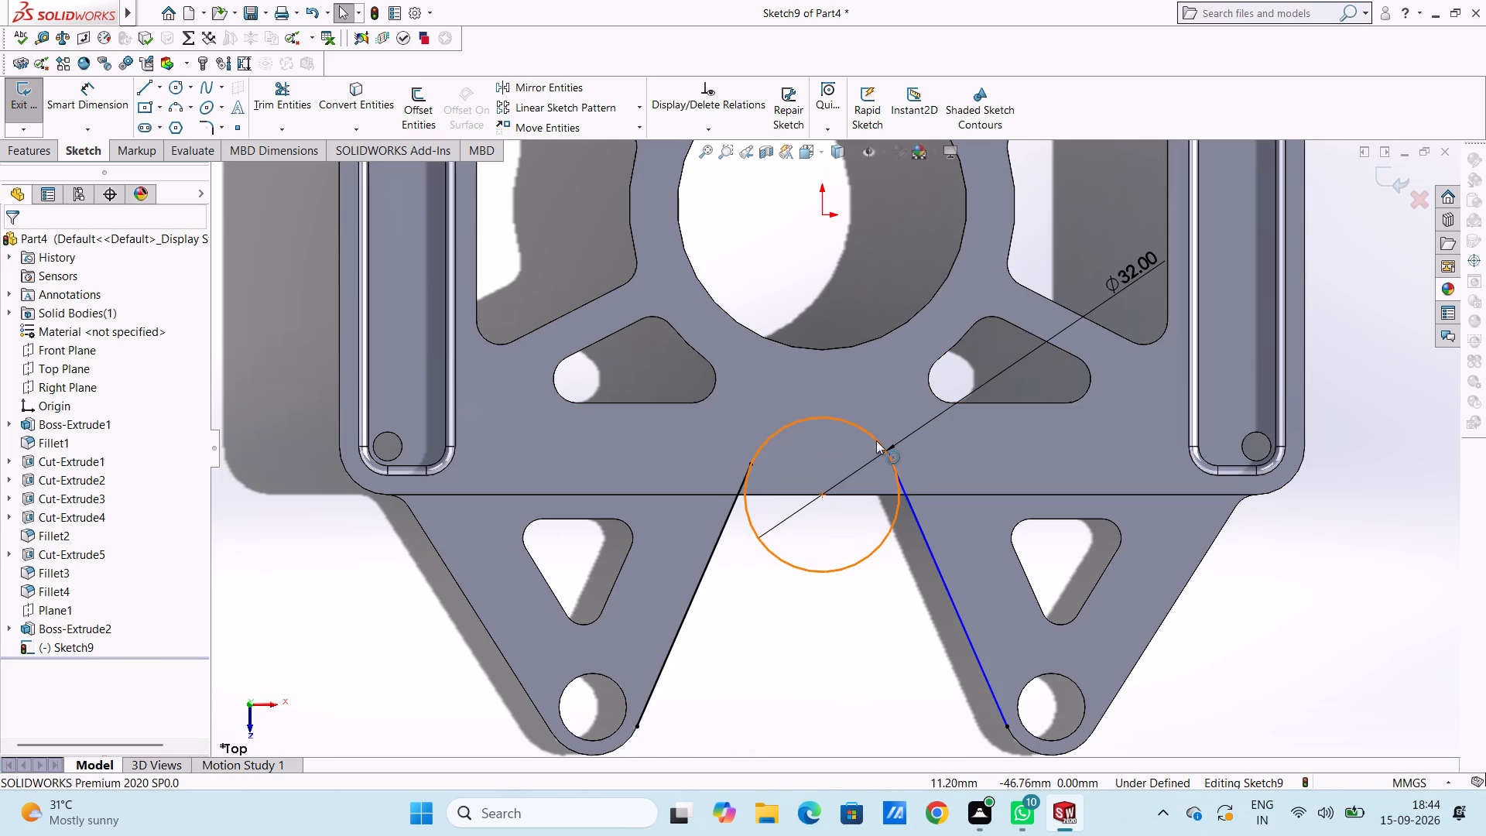
{"action": "left_click", "coordinate": [917, 523]}
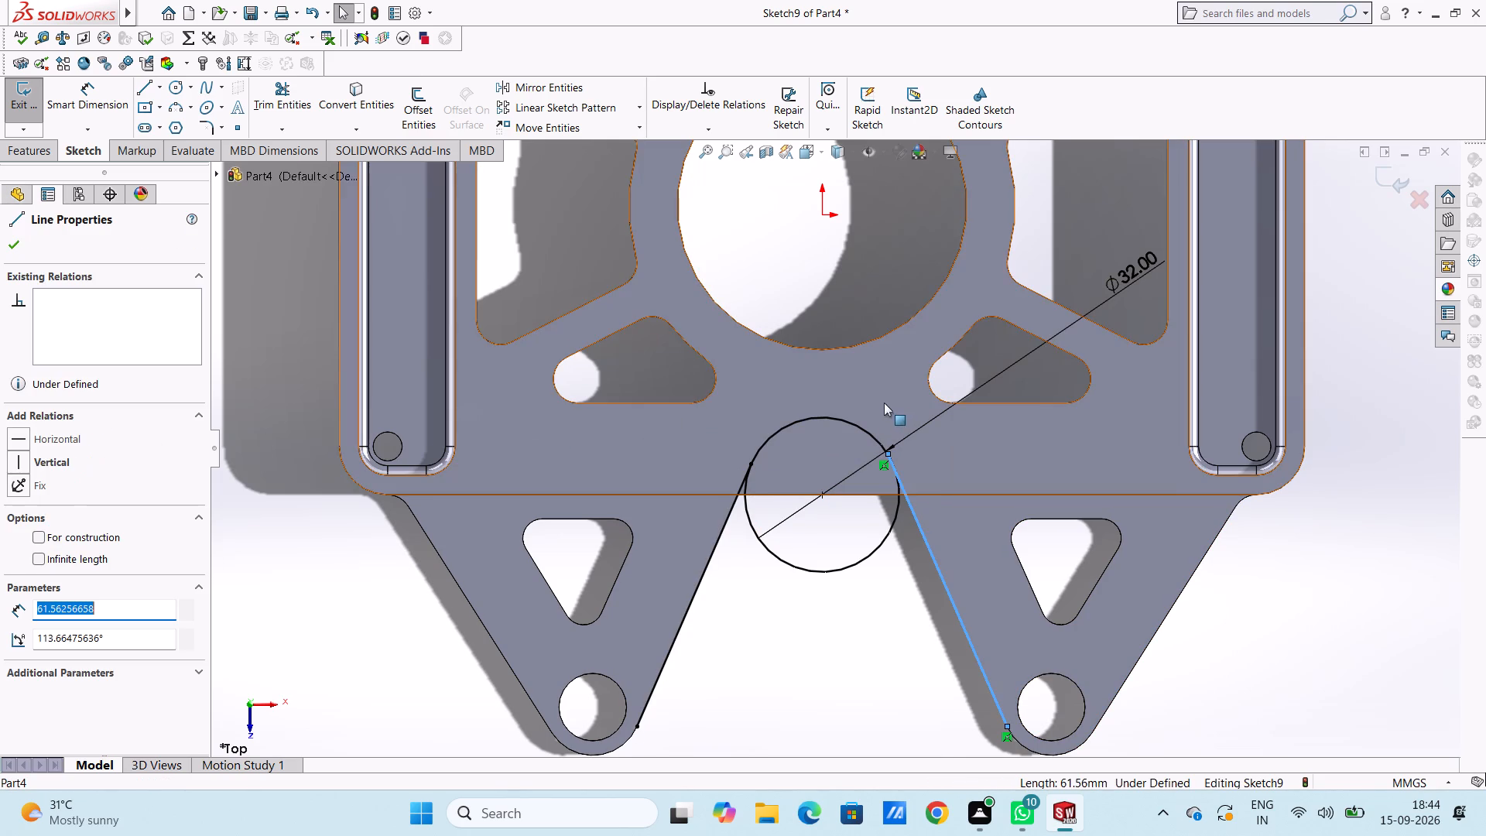
{"action": "left_click", "coordinate": [852, 426], "text": "ctrl"}
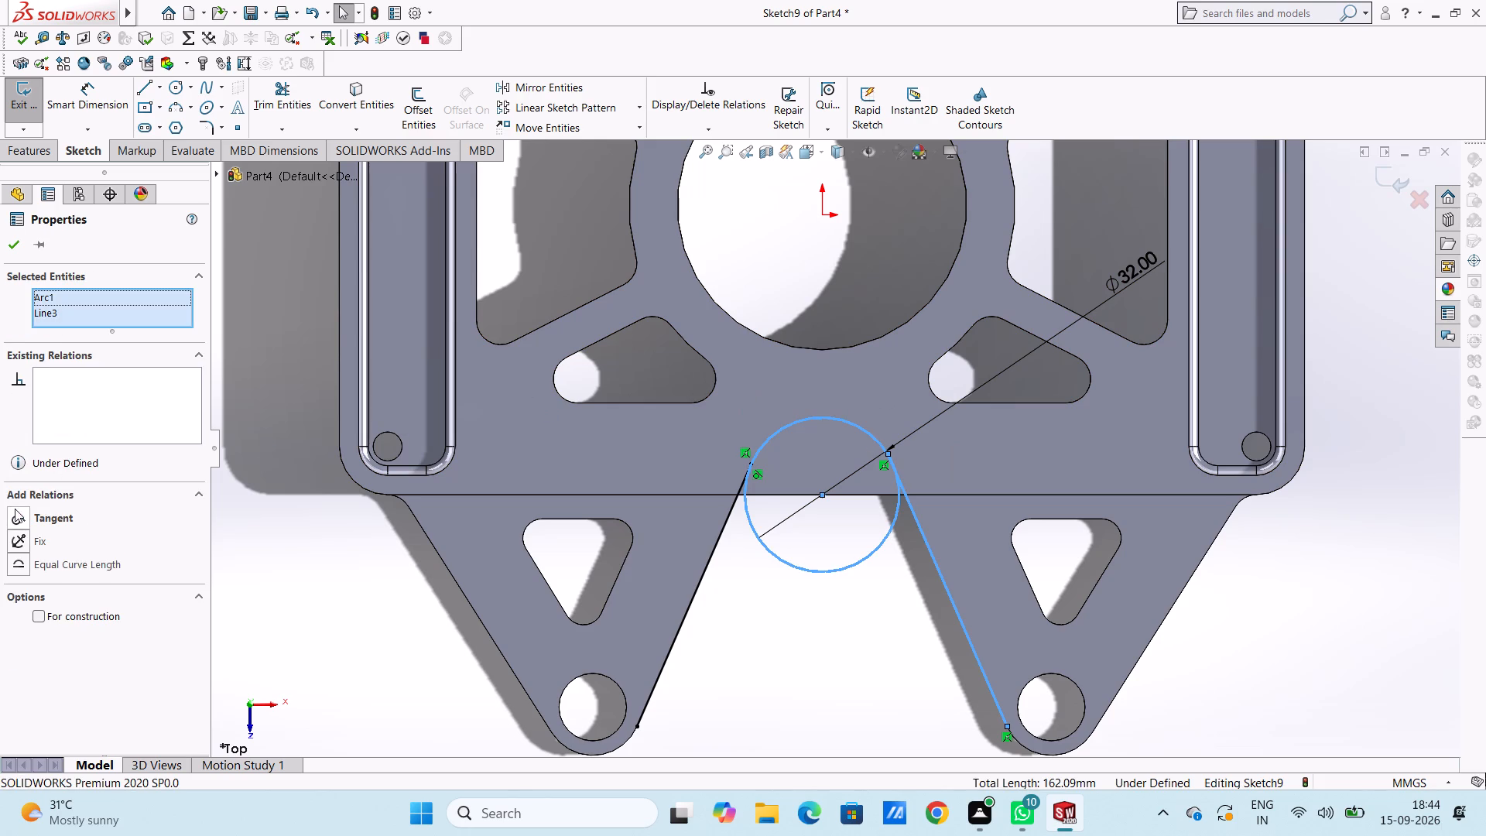
{"action": "left_click", "coordinate": [15, 512]}
{"action": "left_click", "coordinate": [302, 612]}
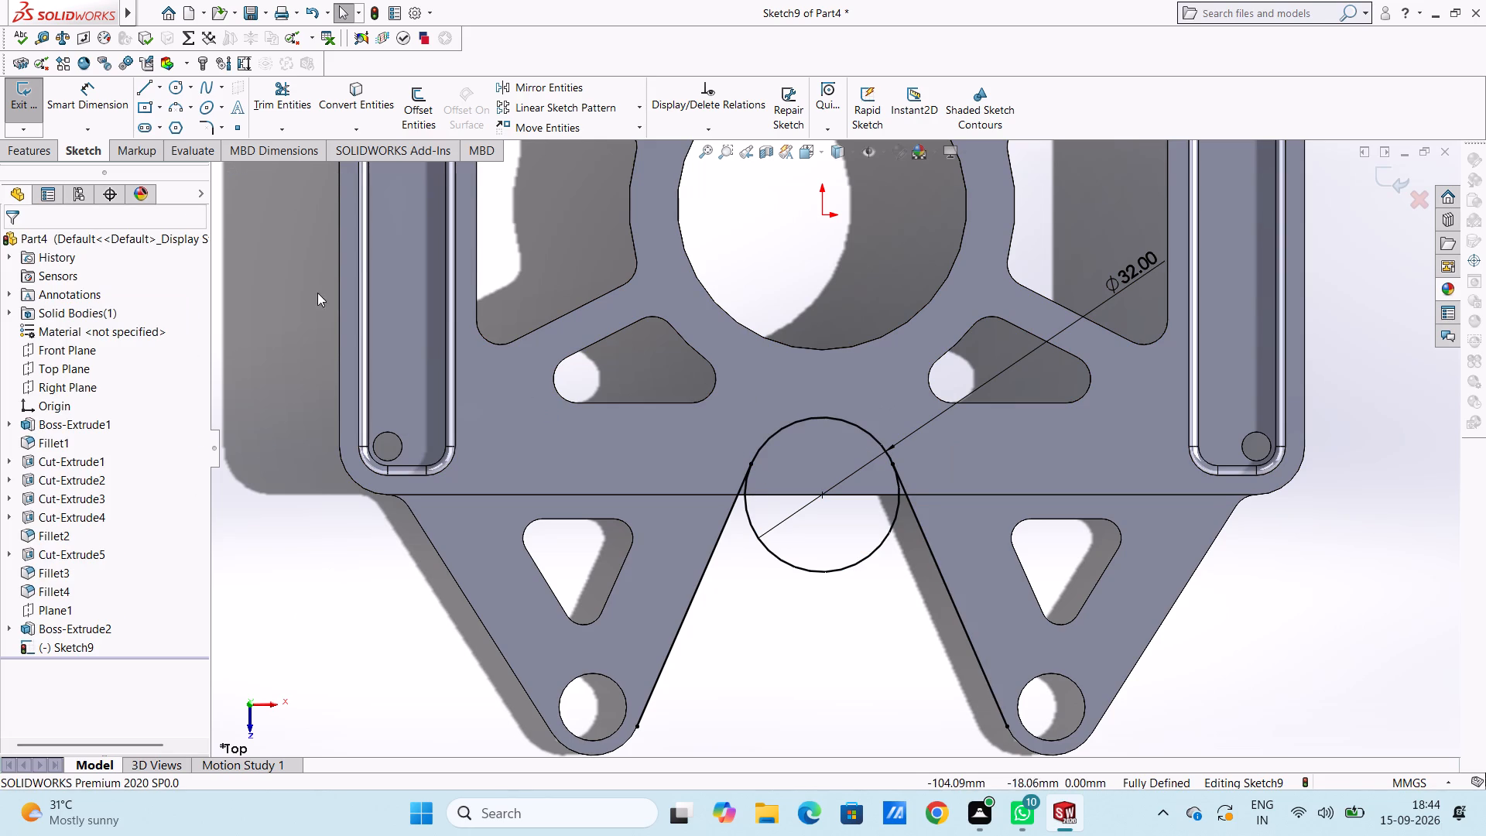
Trim away the lower part of the circle between the two slanted lines, keeping the upper arc.
{"action": "left_click", "coordinate": [275, 90]}
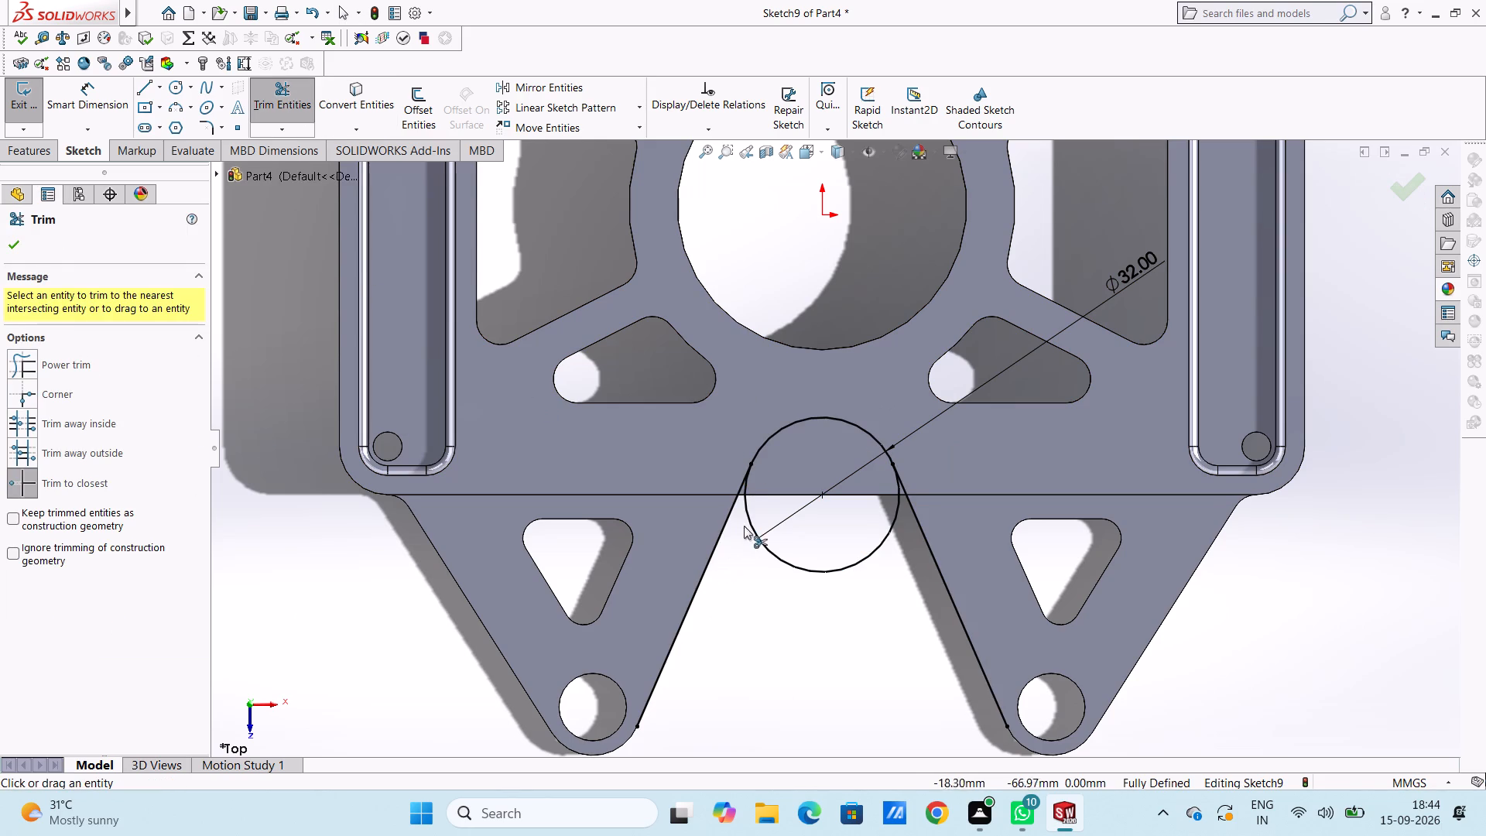
{"action": "left_click", "coordinate": [750, 519]}
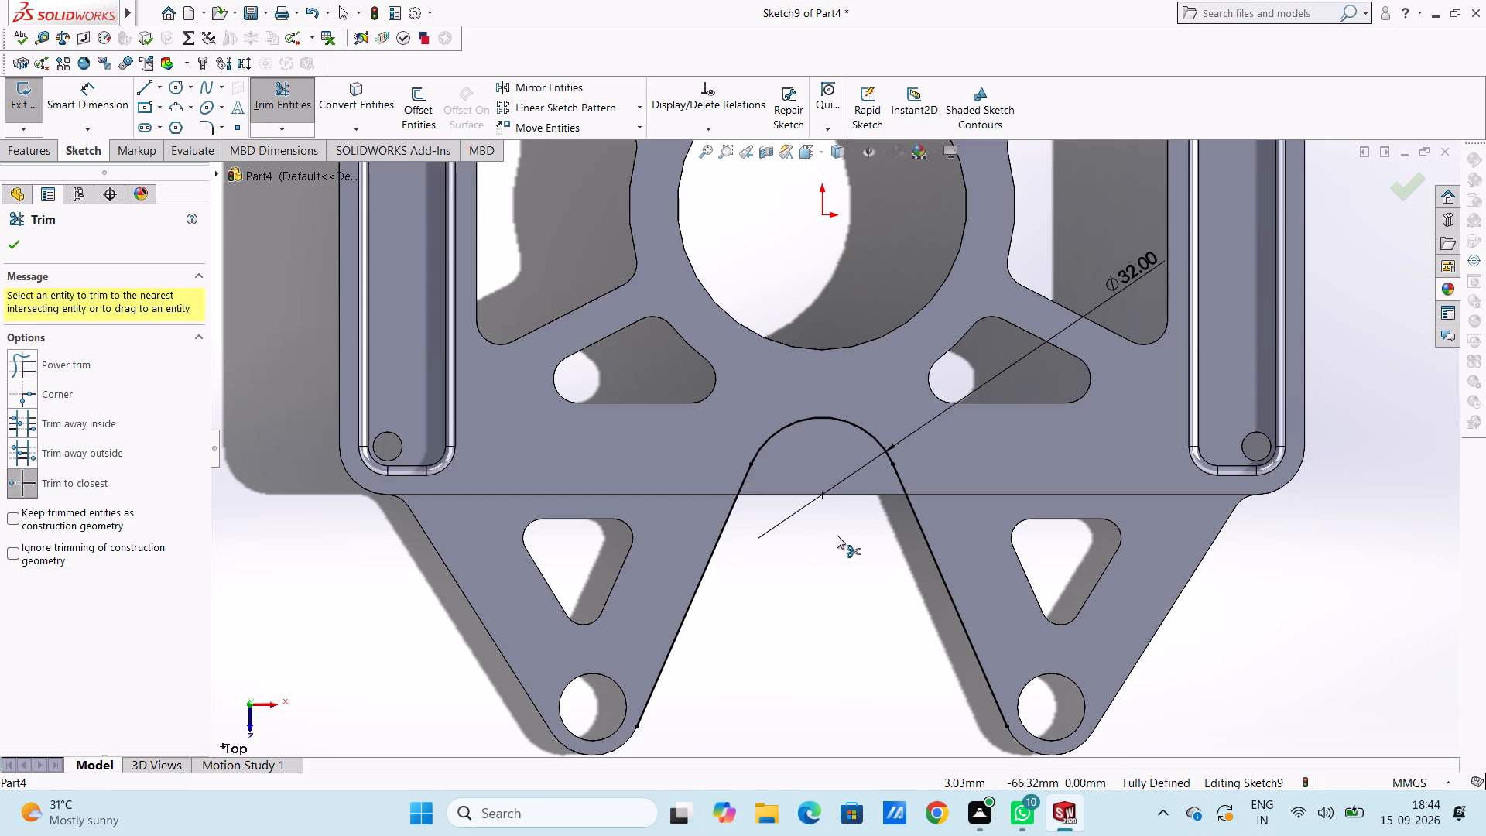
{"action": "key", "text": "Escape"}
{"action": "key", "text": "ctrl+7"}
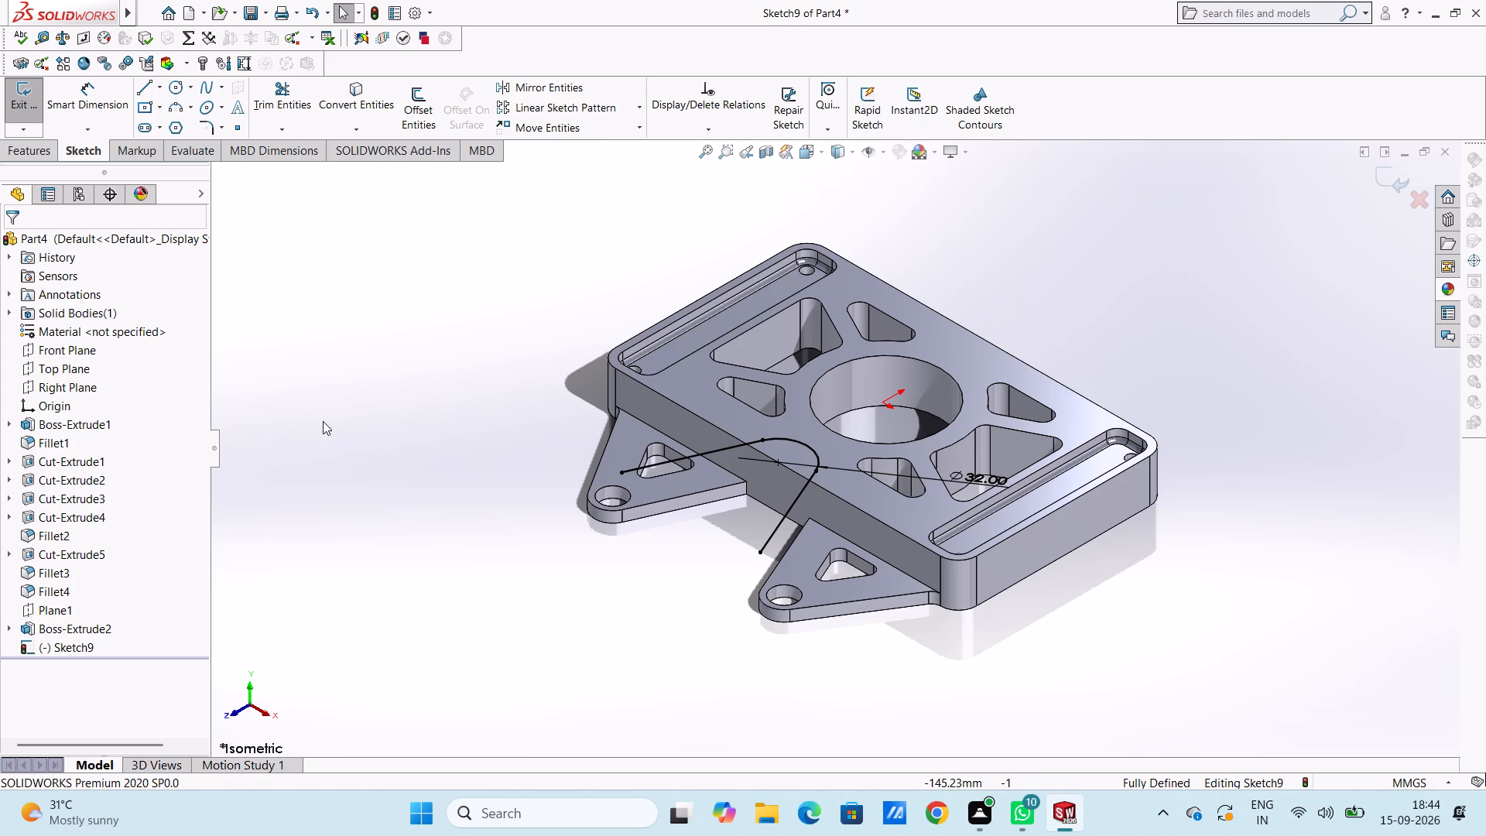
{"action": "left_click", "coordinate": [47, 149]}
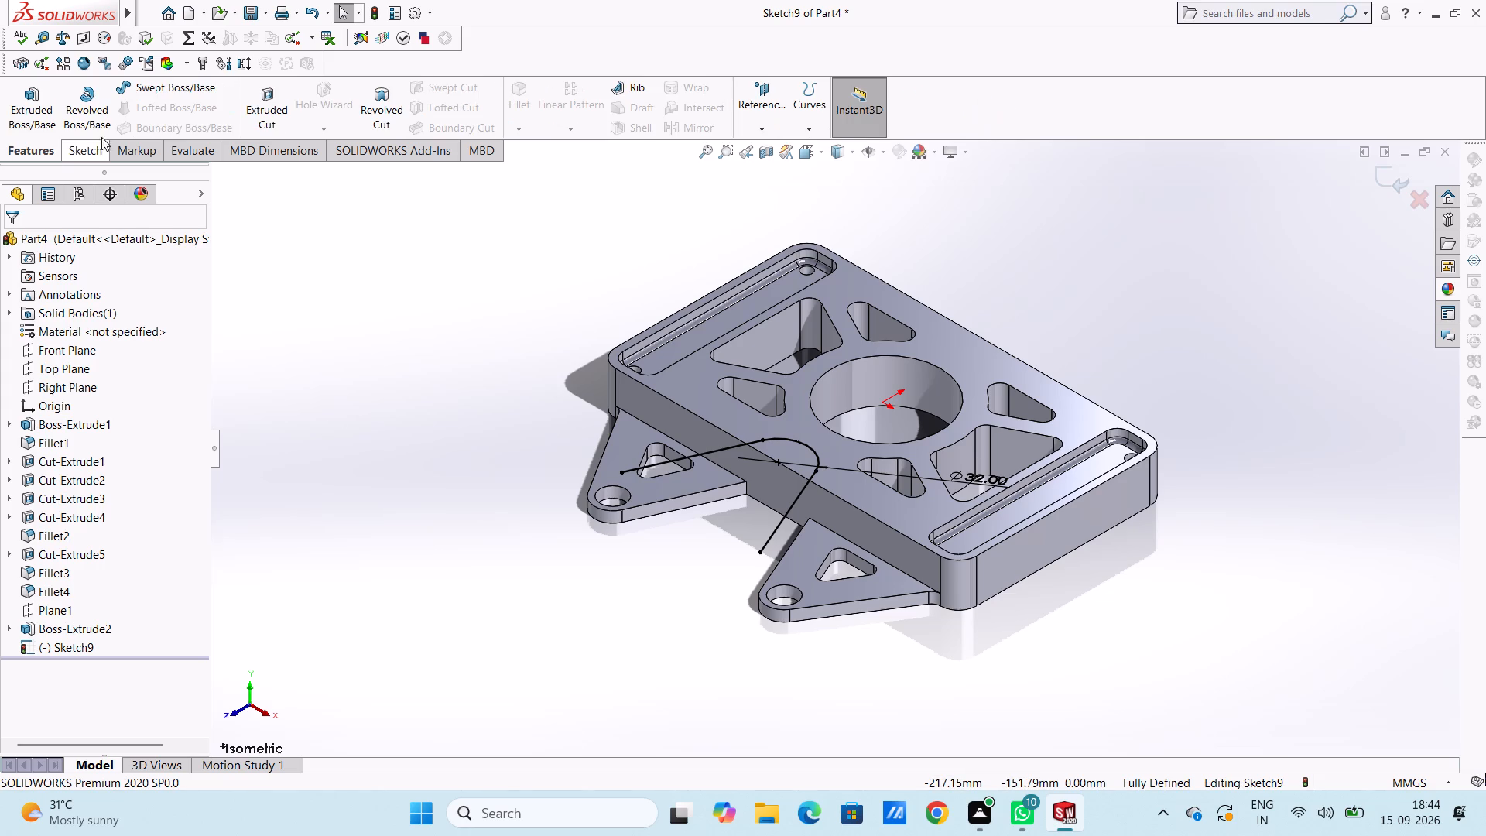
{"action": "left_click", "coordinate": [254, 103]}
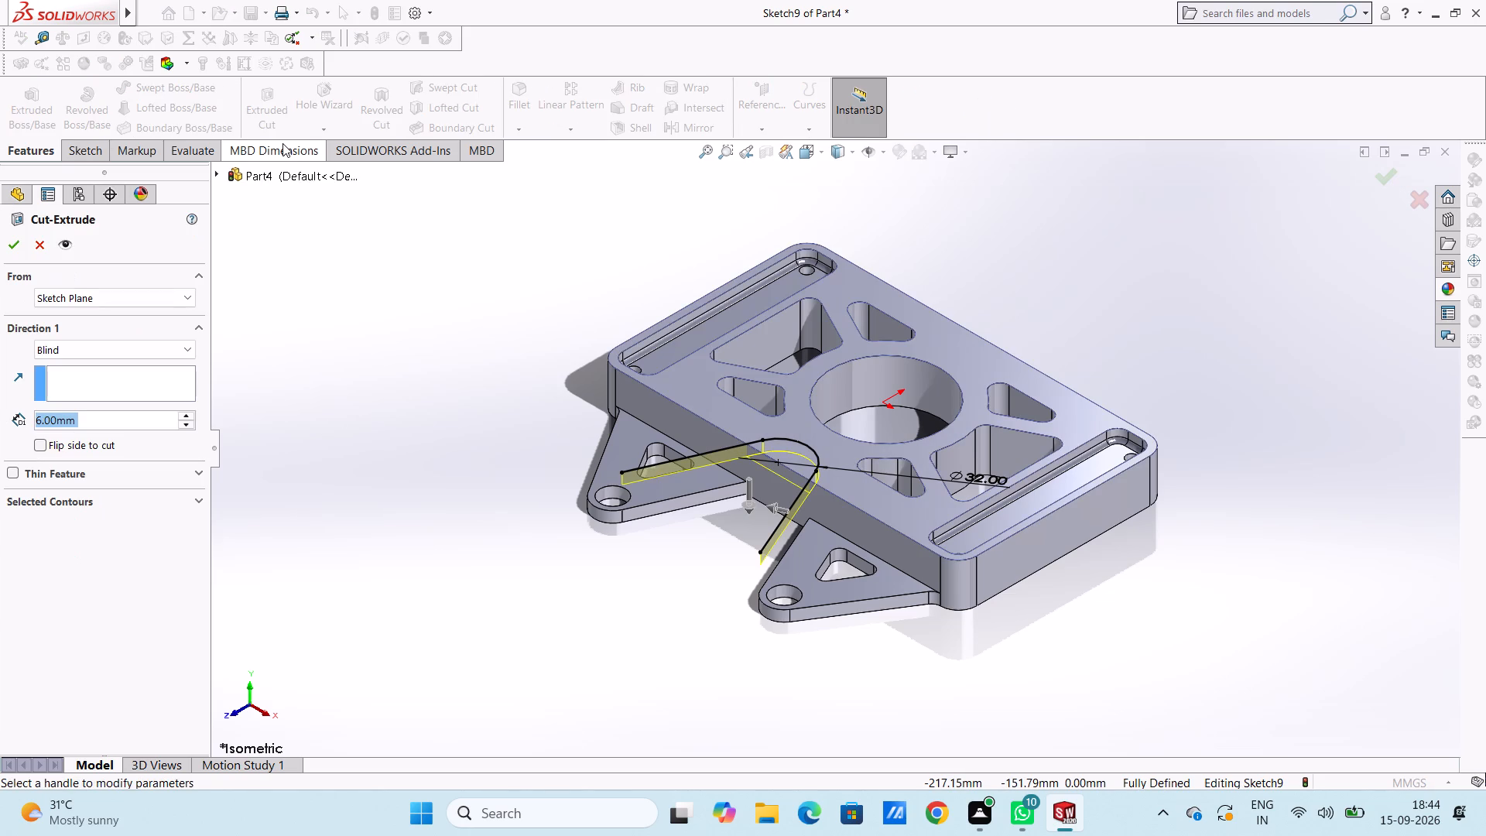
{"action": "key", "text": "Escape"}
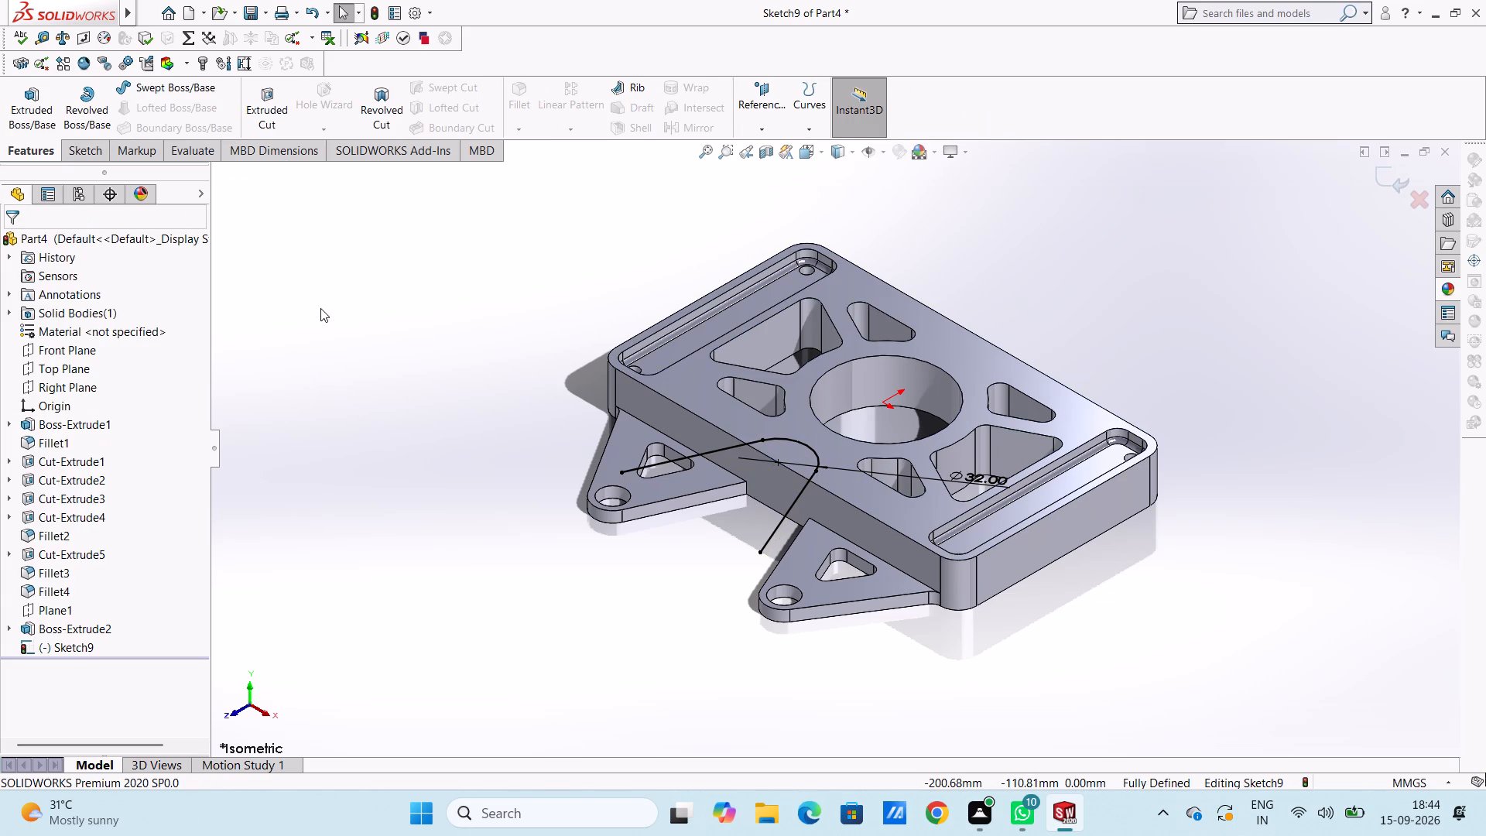
Draw a horizontal line about 35 mm long along the plate's lower edge, joining the two slanted lines beneath the arc.
{"action": "key", "text": "ctrl+5"}
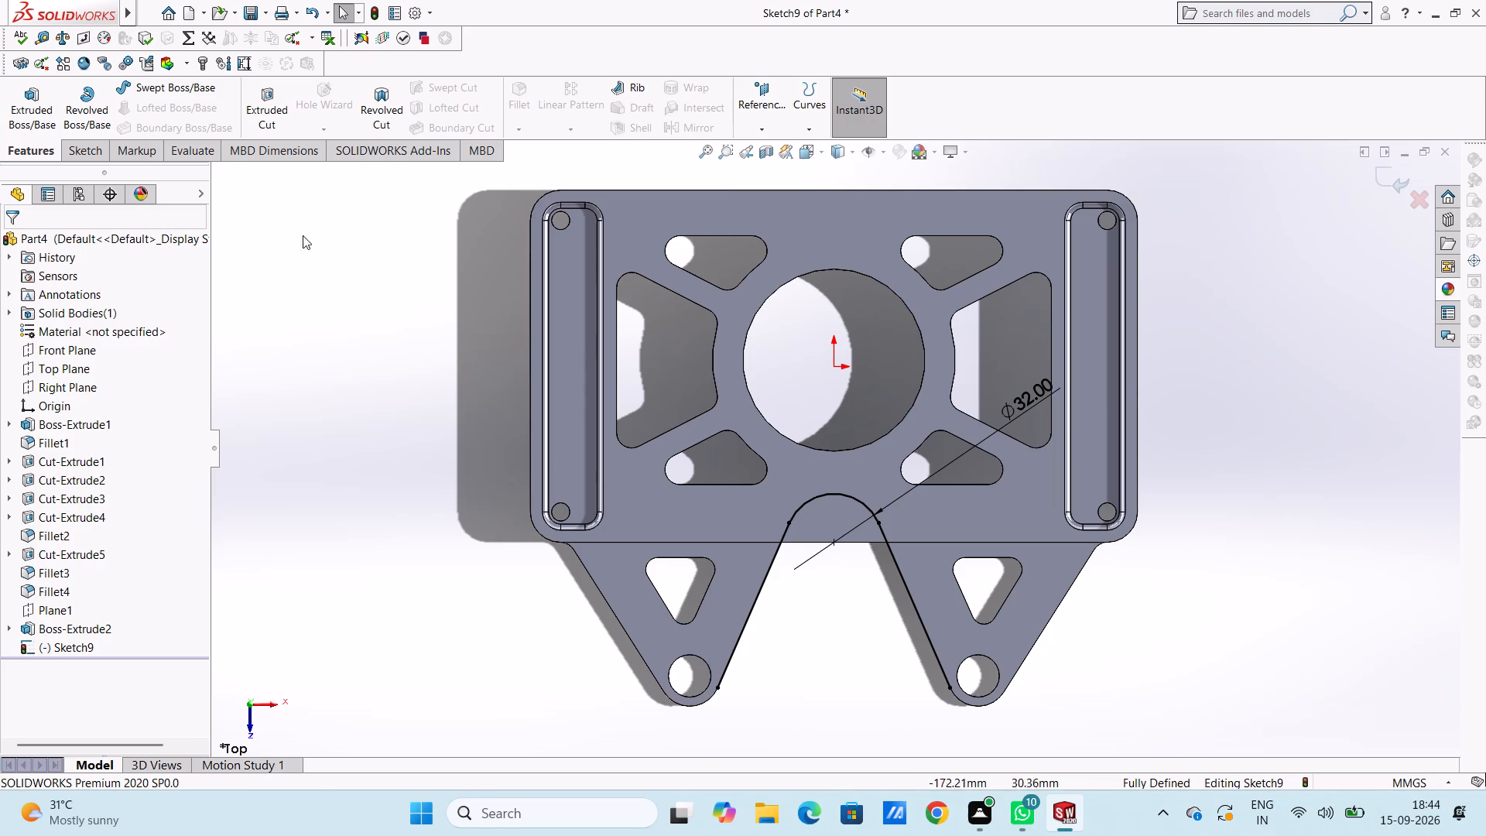
{"action": "left_click", "coordinate": [74, 150]}
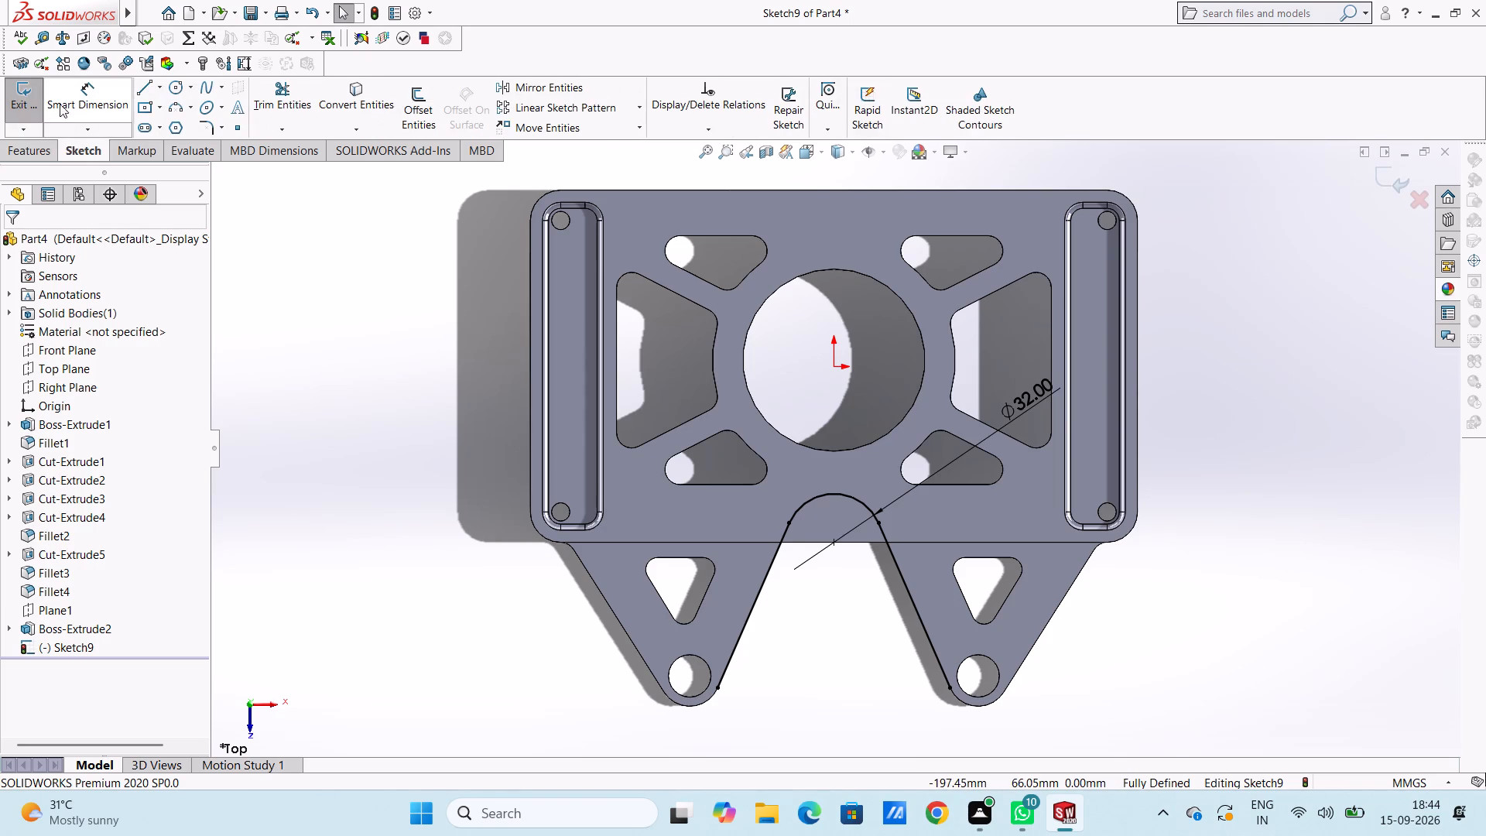
{"action": "left_click", "coordinate": [146, 89]}
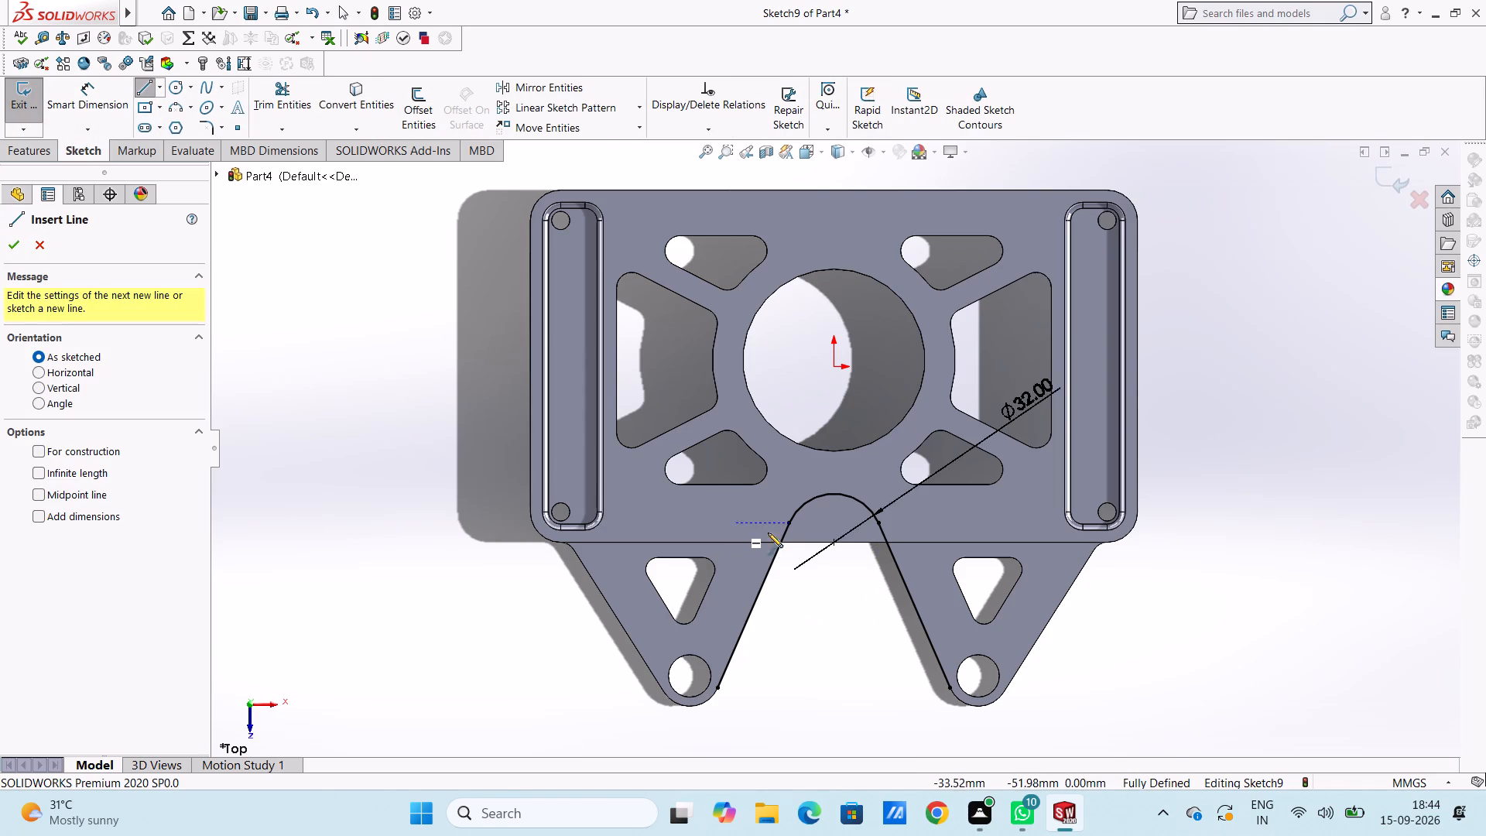
{"action": "left_click", "coordinate": [782, 541]}
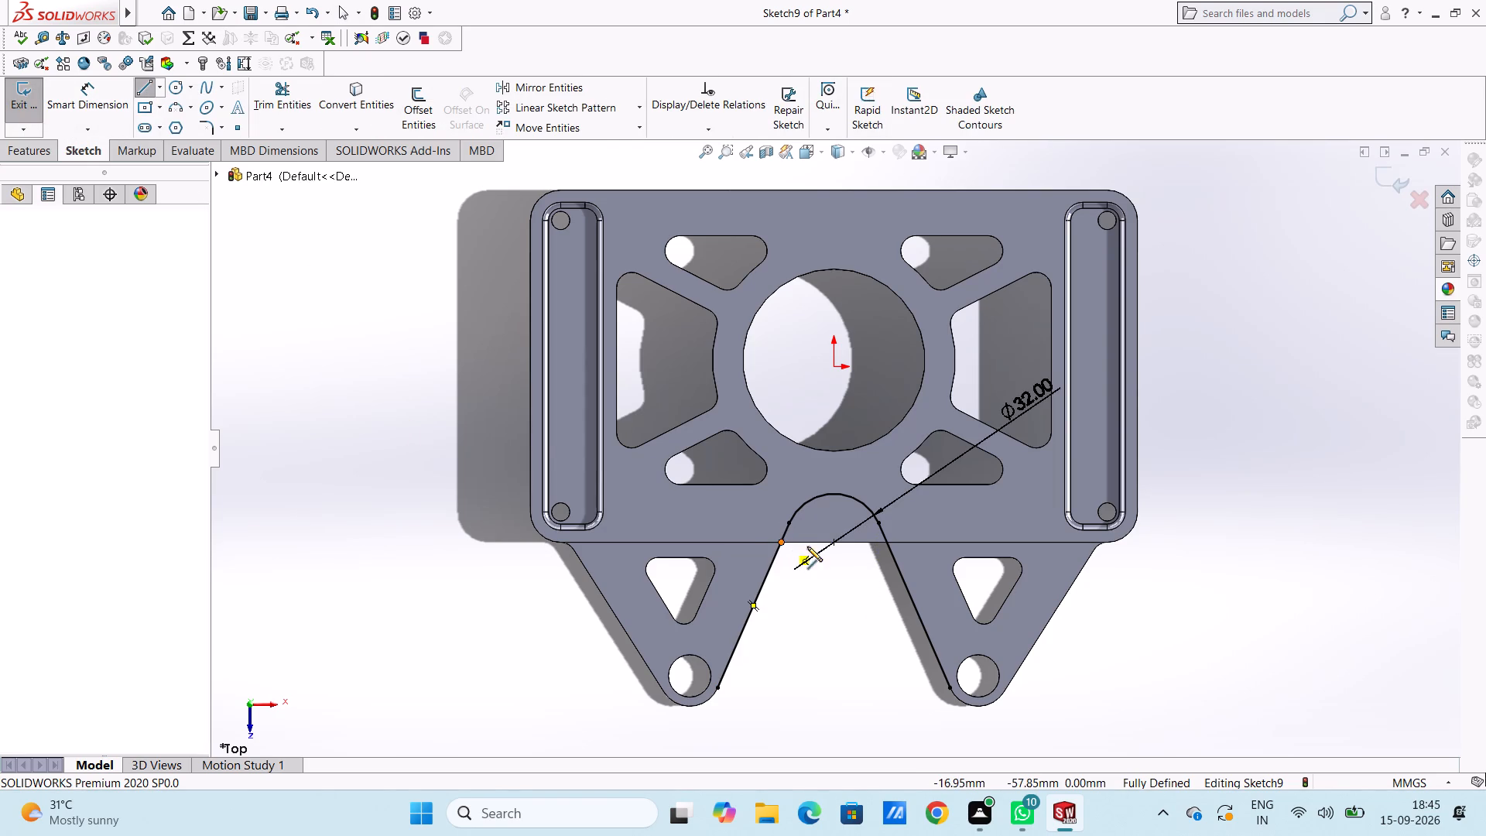
{"action": "left_click", "coordinate": [887, 542]}
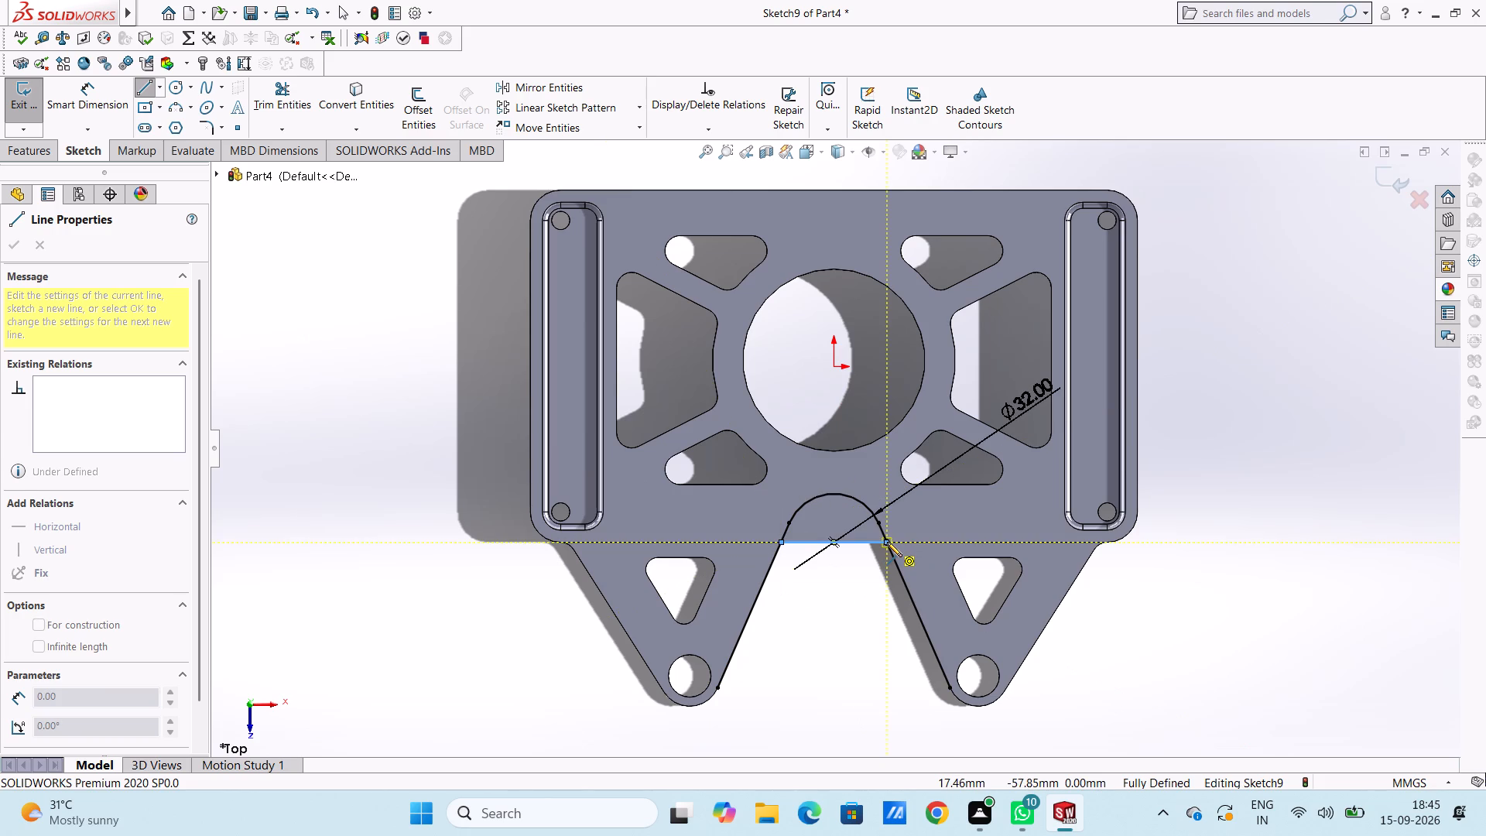
{"action": "key", "text": "Escape"}
{"action": "key", "text": "Escape"}
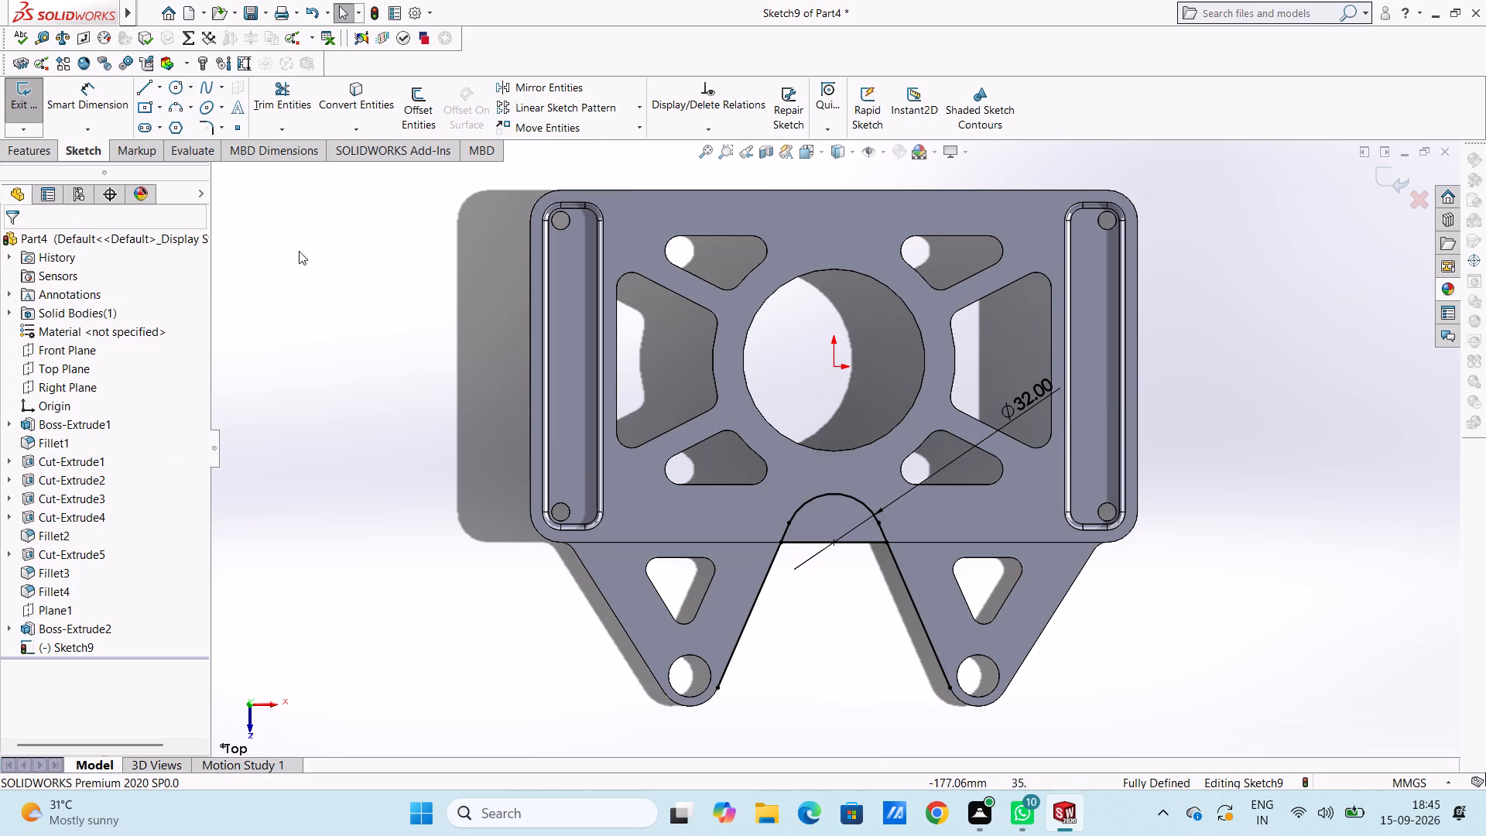
Trim away the portions of both slanted lines that extend below the plate's lower edge along the lugs.
{"action": "left_click", "coordinate": [287, 95]}
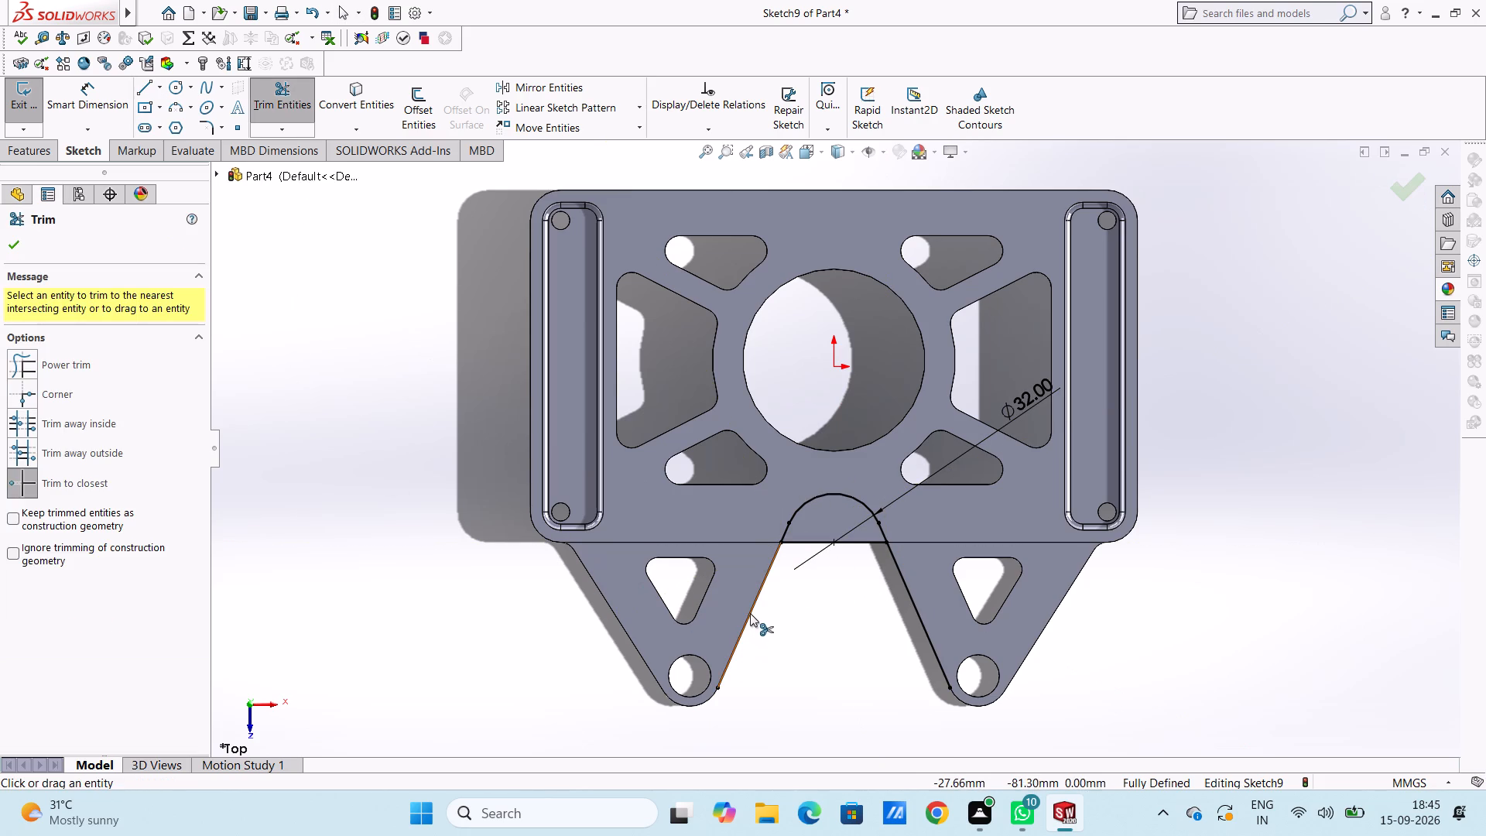
{"action": "left_click", "coordinate": [750, 612]}
{"action": "left_click", "coordinate": [918, 603]}
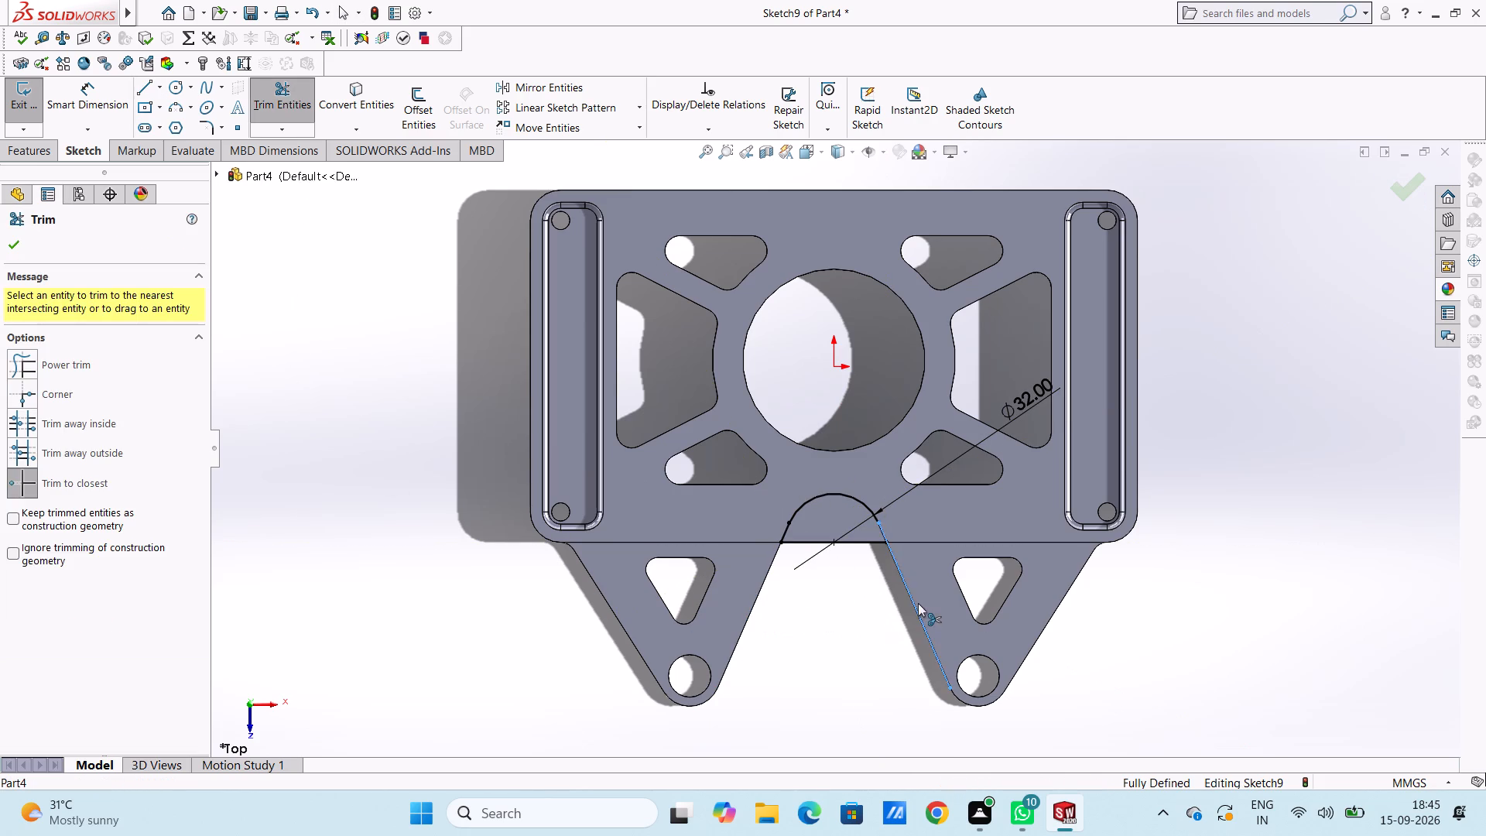
{"action": "key", "text": "Escape"}
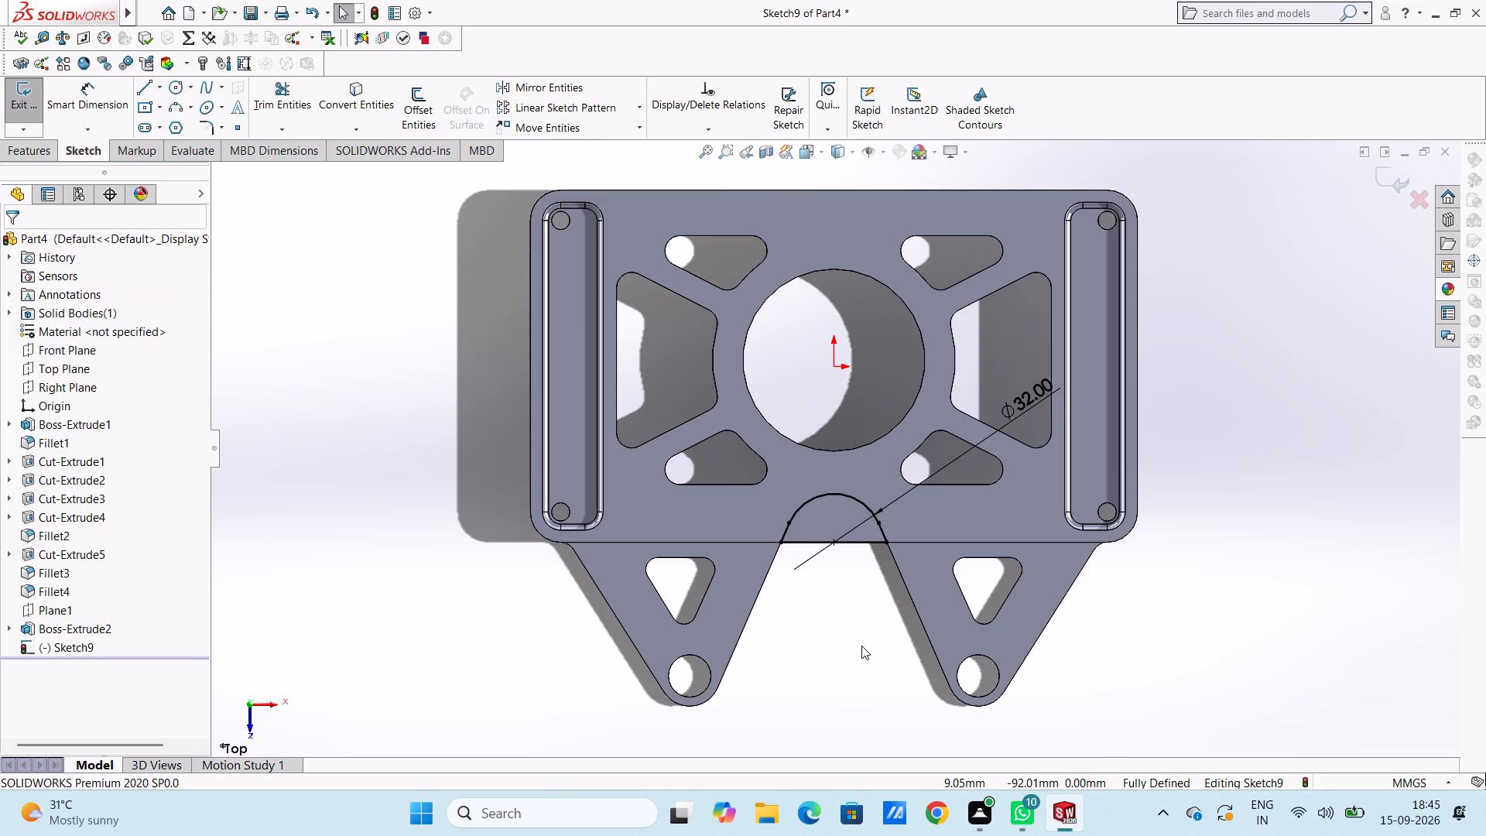
Cut-extrude the closed arched profile 24 mm deep into the plate between the two lugs.
{"action": "key", "text": "ctrl+7"}
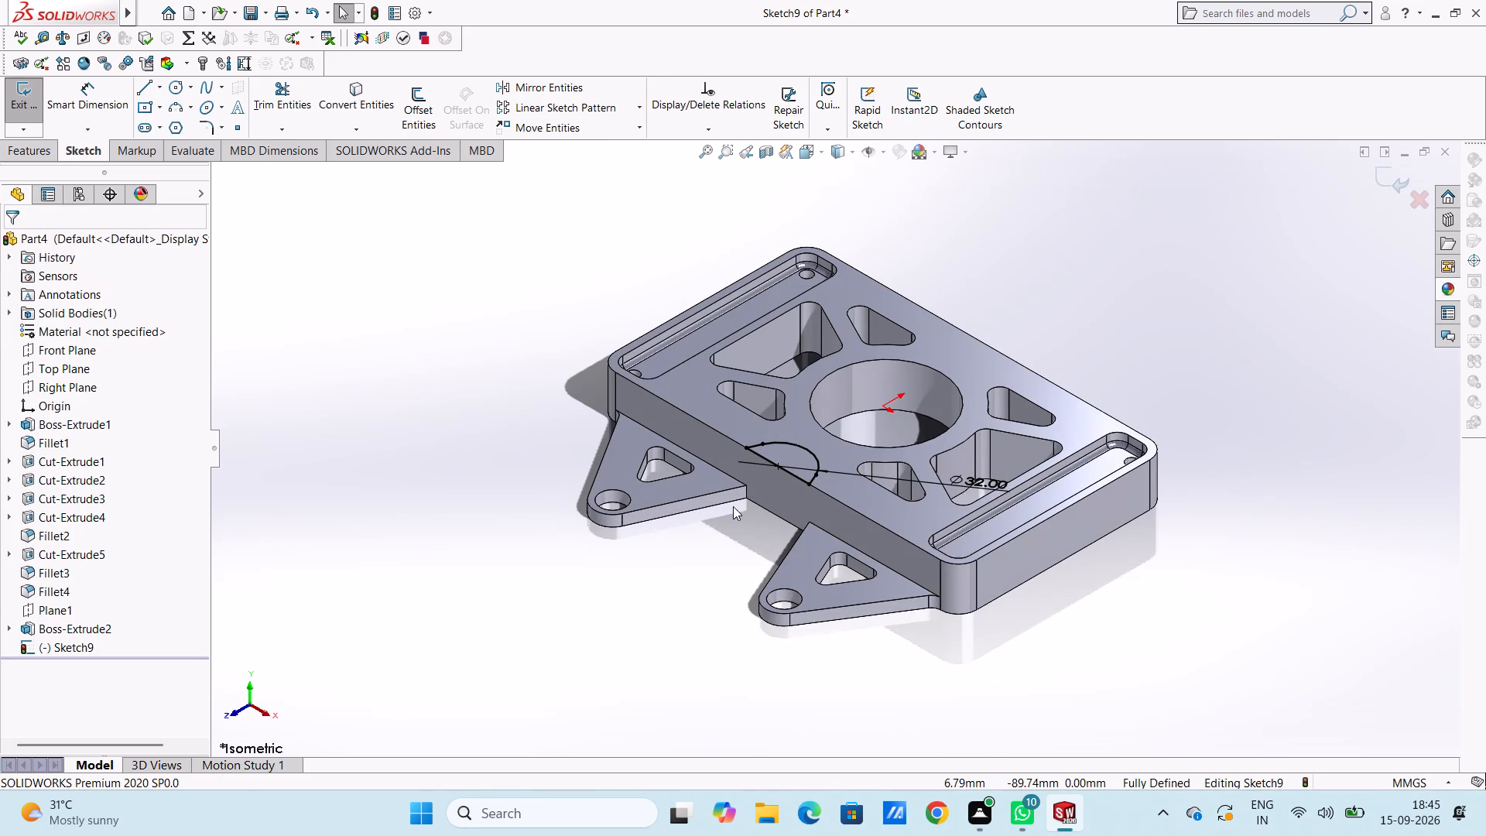
{"action": "left_click", "coordinate": [22, 145]}
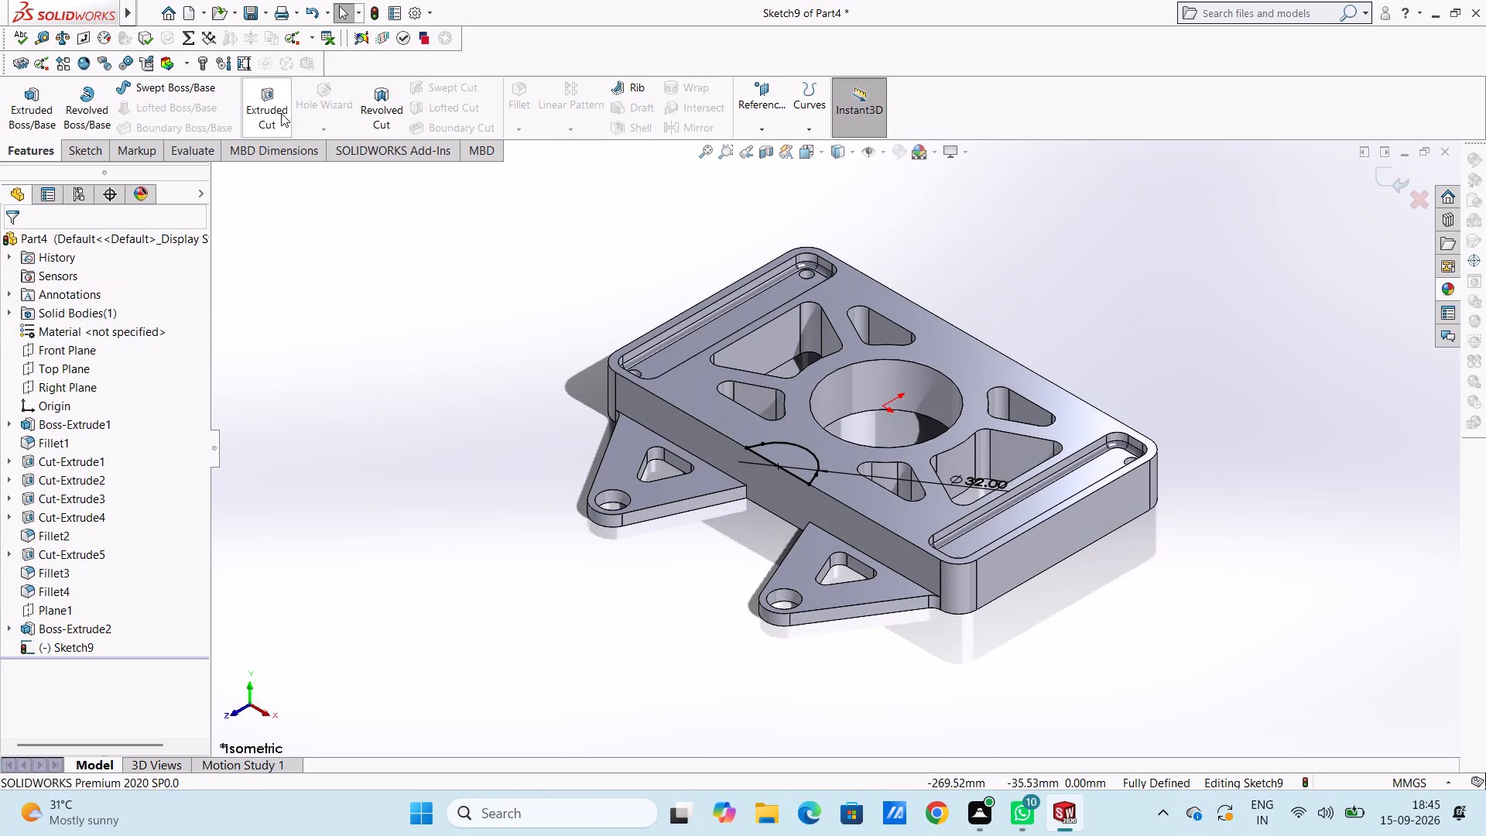
{"action": "left_click", "coordinate": [282, 111]}
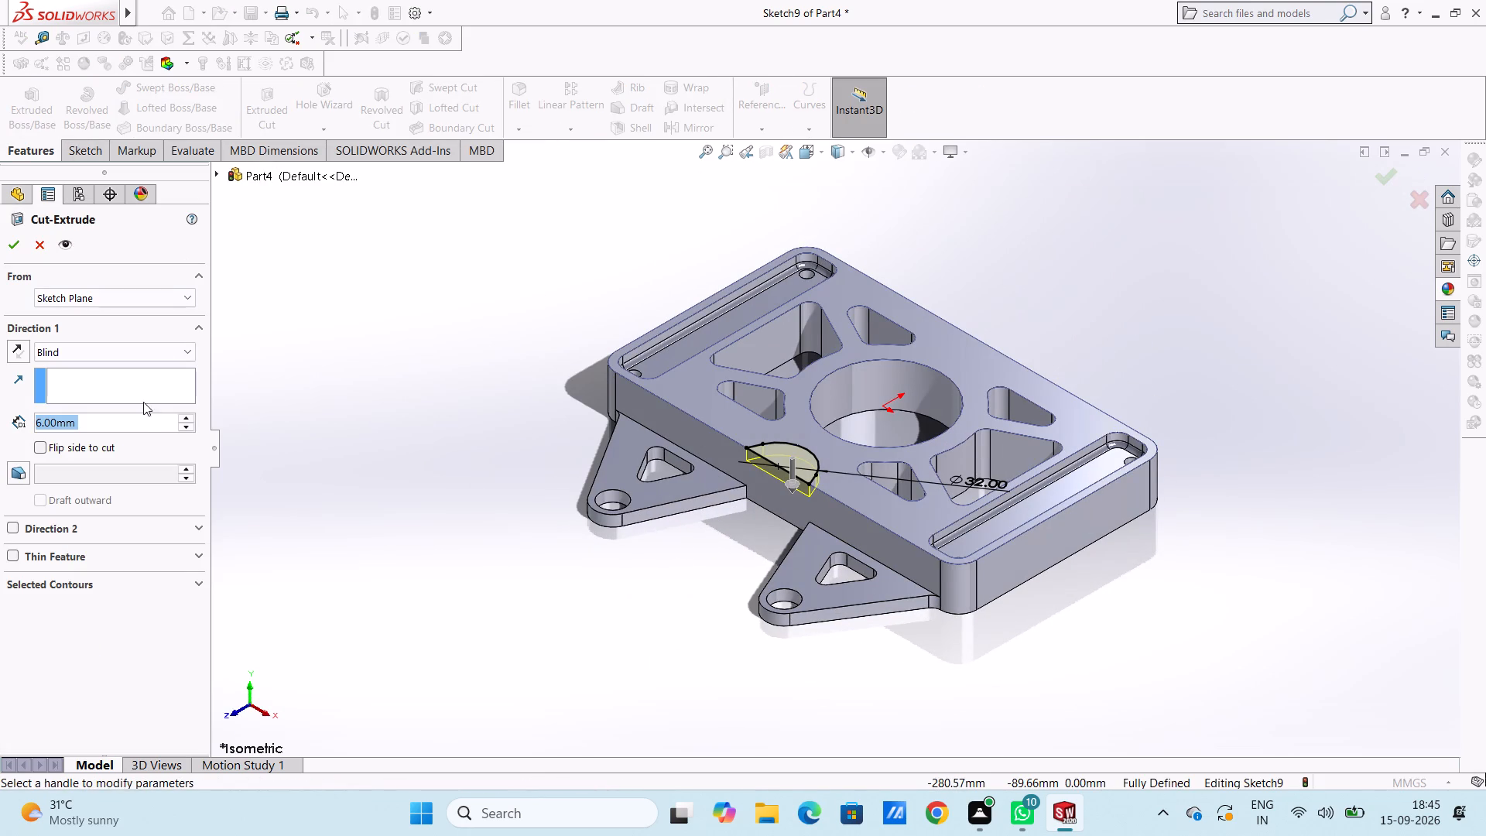
{"action": "type", "text": "24"}
{"action": "key", "text": "Return"}
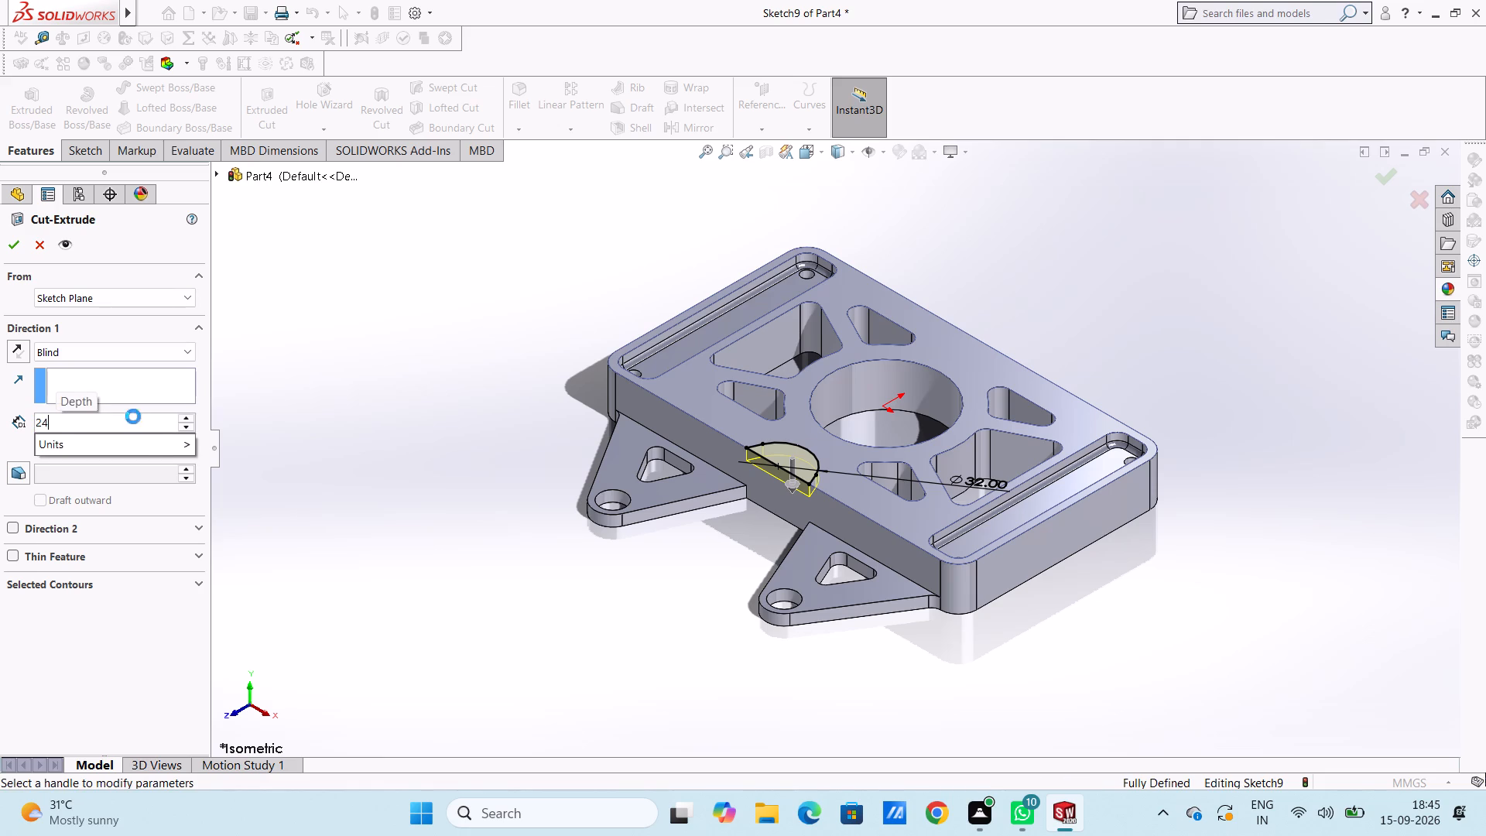
{"action": "left_click", "coordinate": [19, 245]}
{"action": "left_click", "coordinate": [259, 416]}
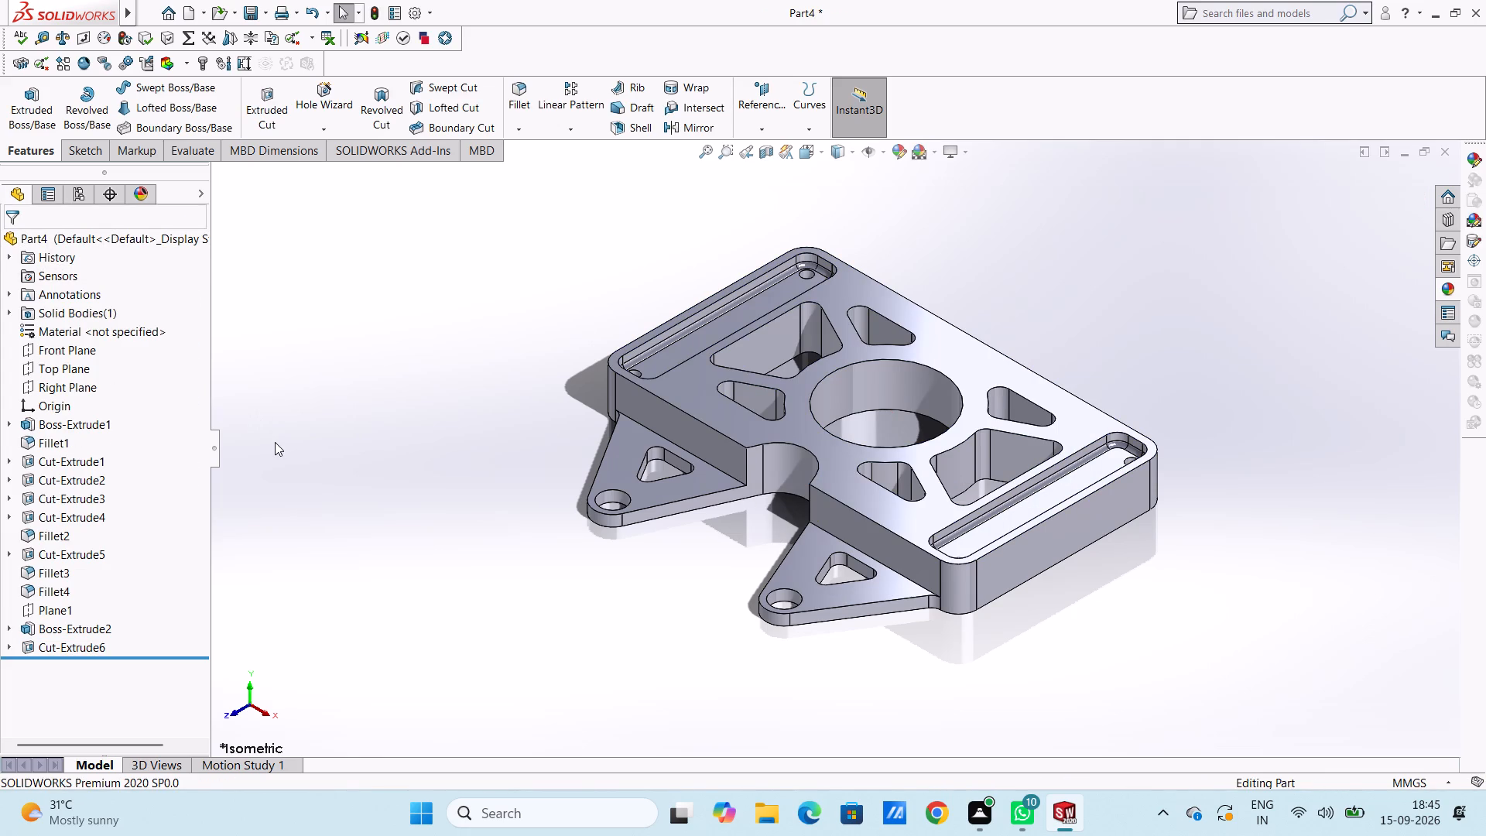
Start a new sketch on the plate's top face.
{"action": "key", "text": "ctrl+6"}
{"action": "key", "text": "ctrl+4"}
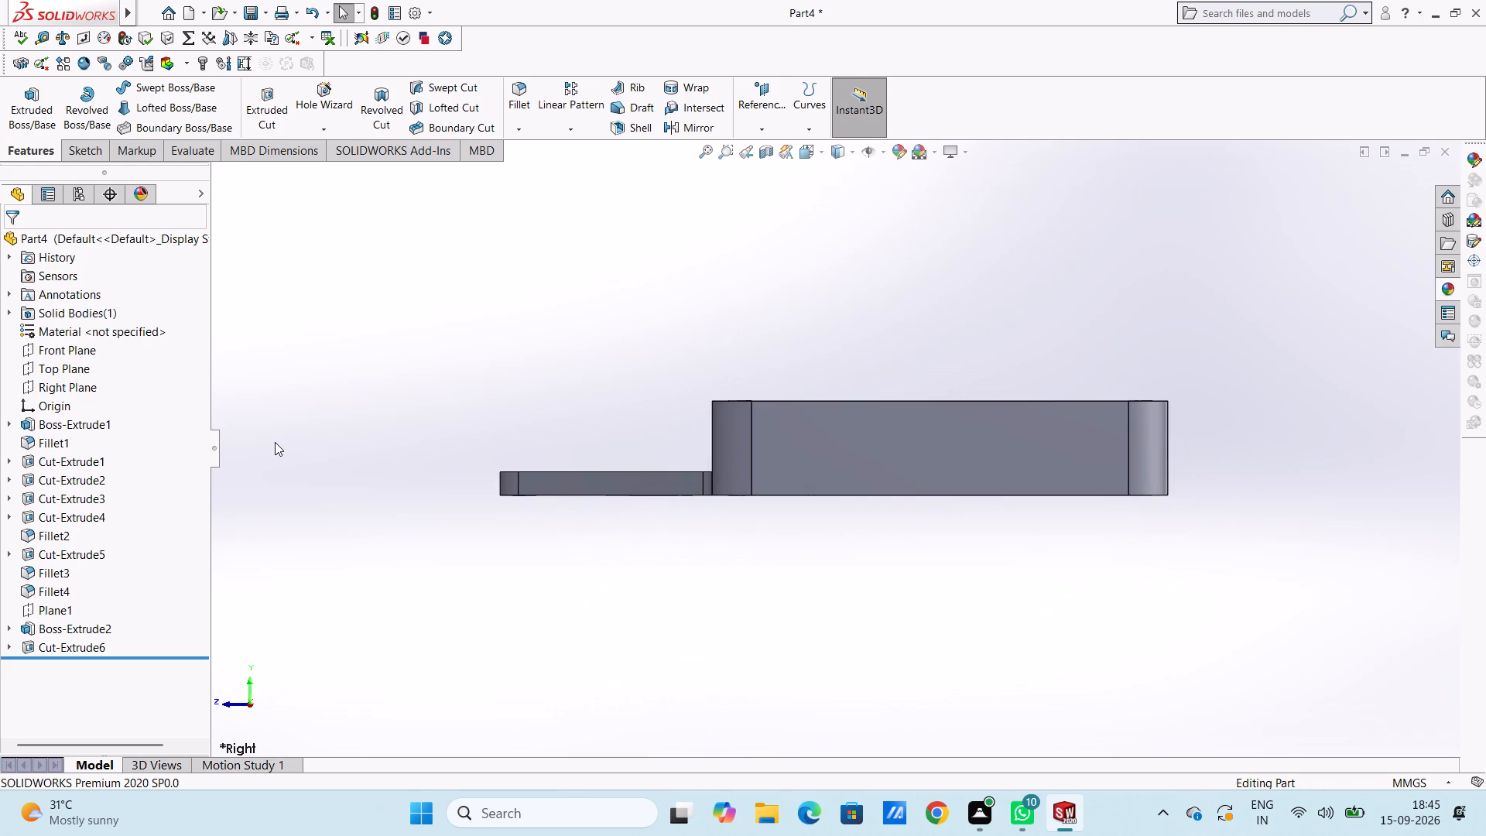
{"action": "key", "text": "ctrl+5"}
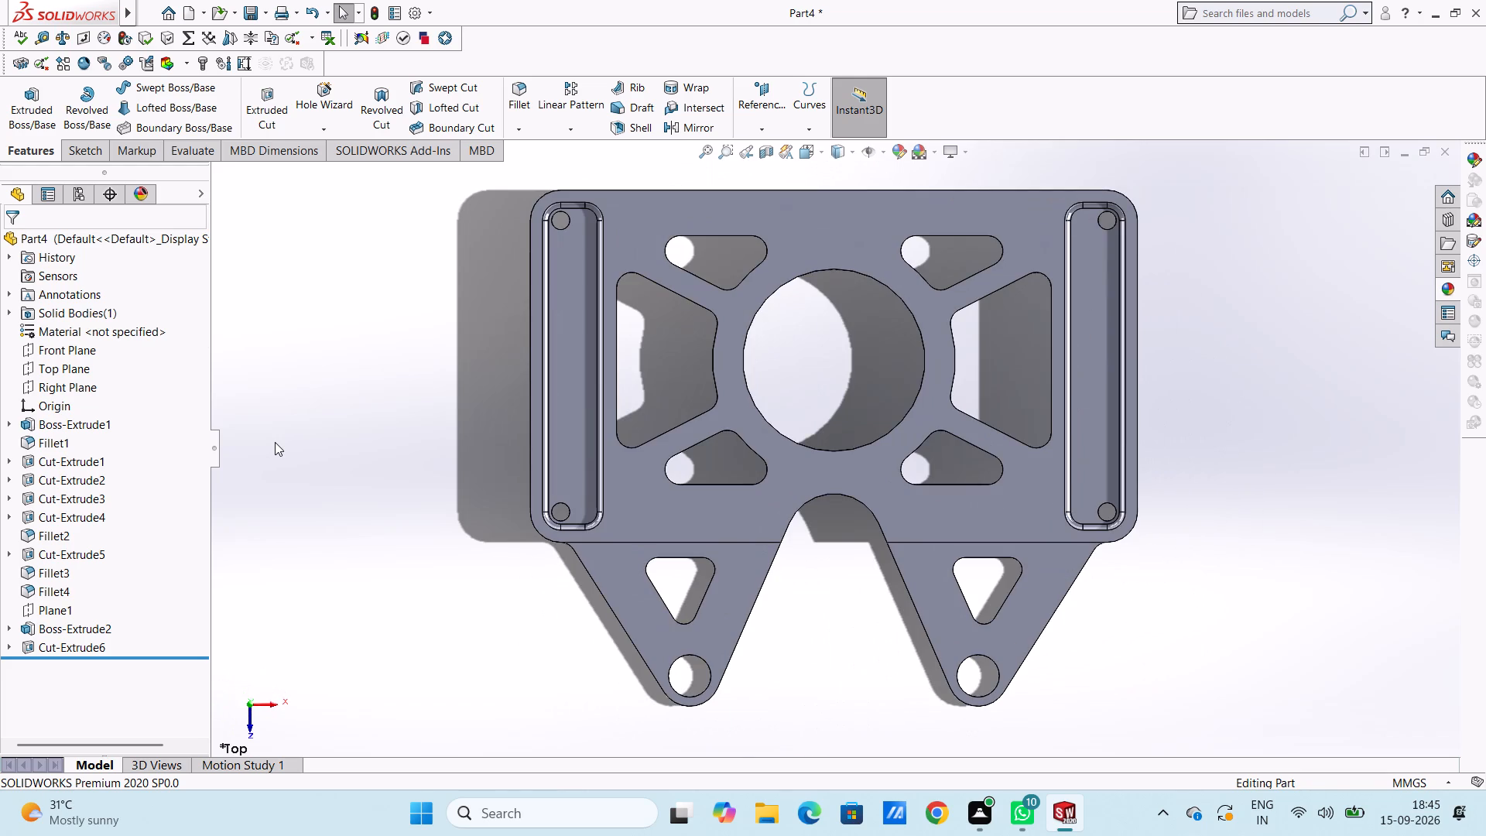
{"action": "left_click", "coordinate": [687, 537]}
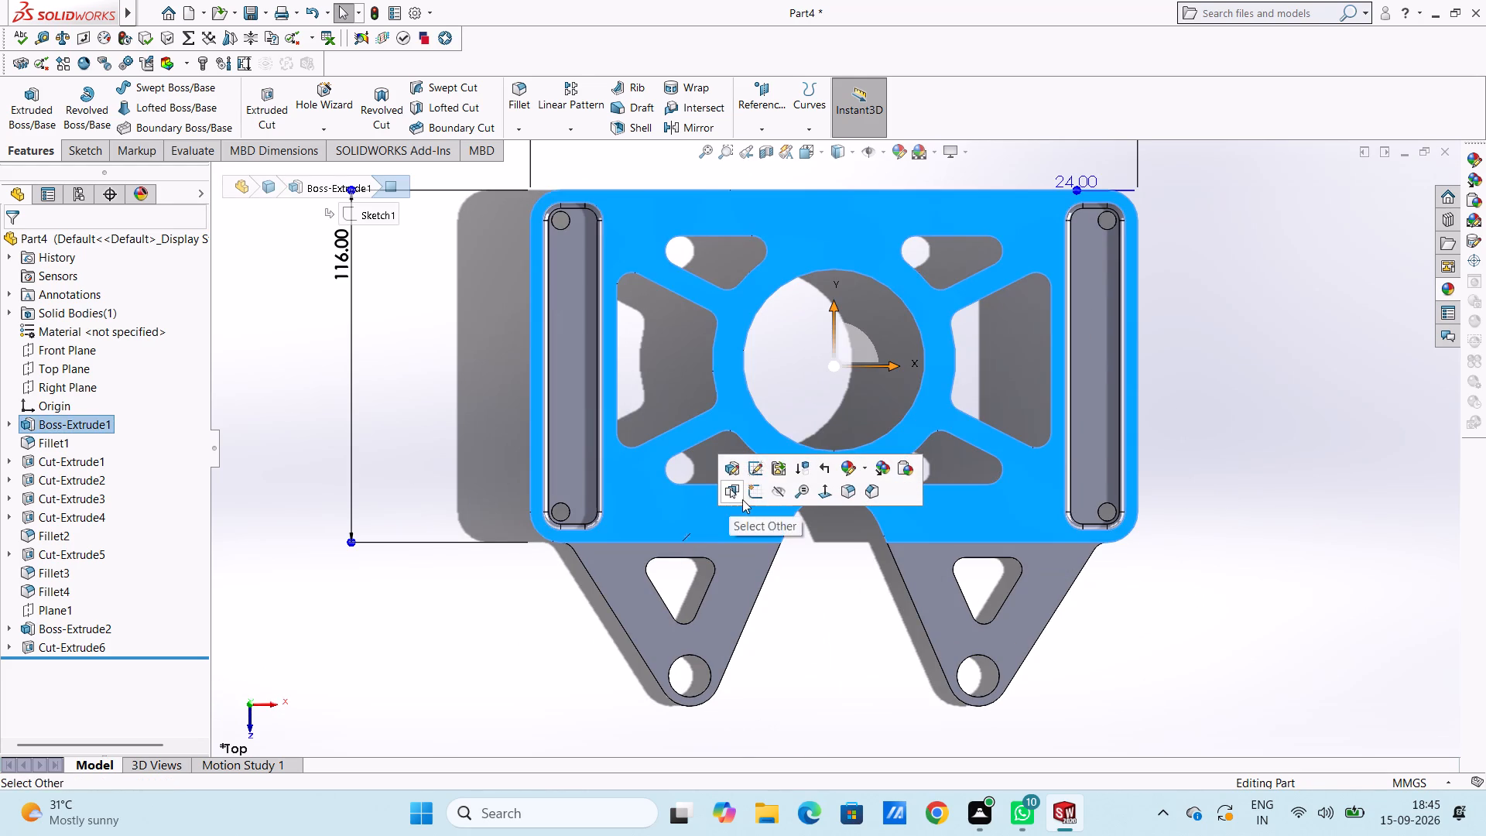
{"action": "left_click", "coordinate": [749, 495]}
{"action": "left_click", "coordinate": [1204, 629]}
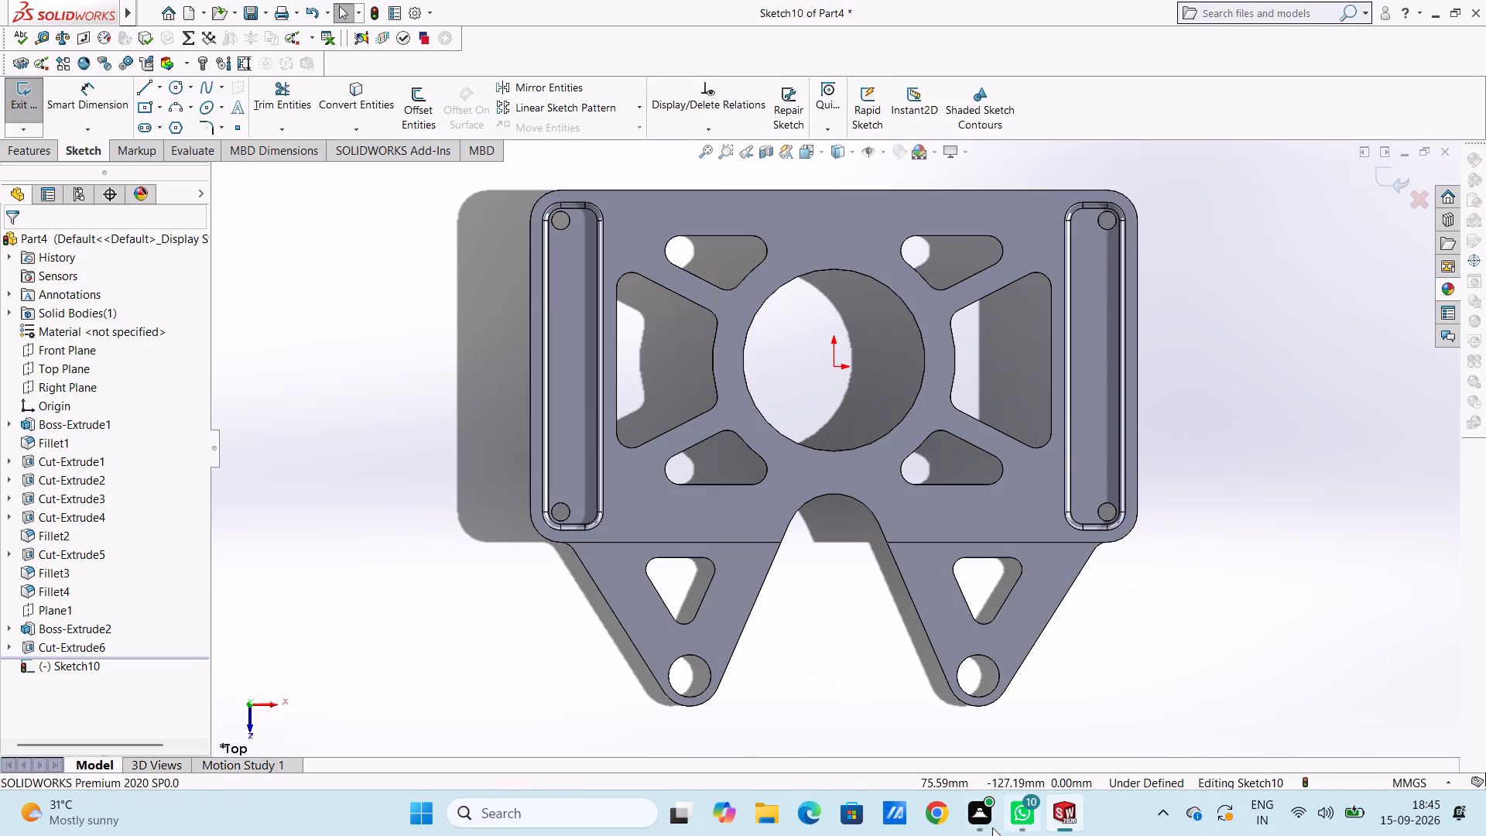
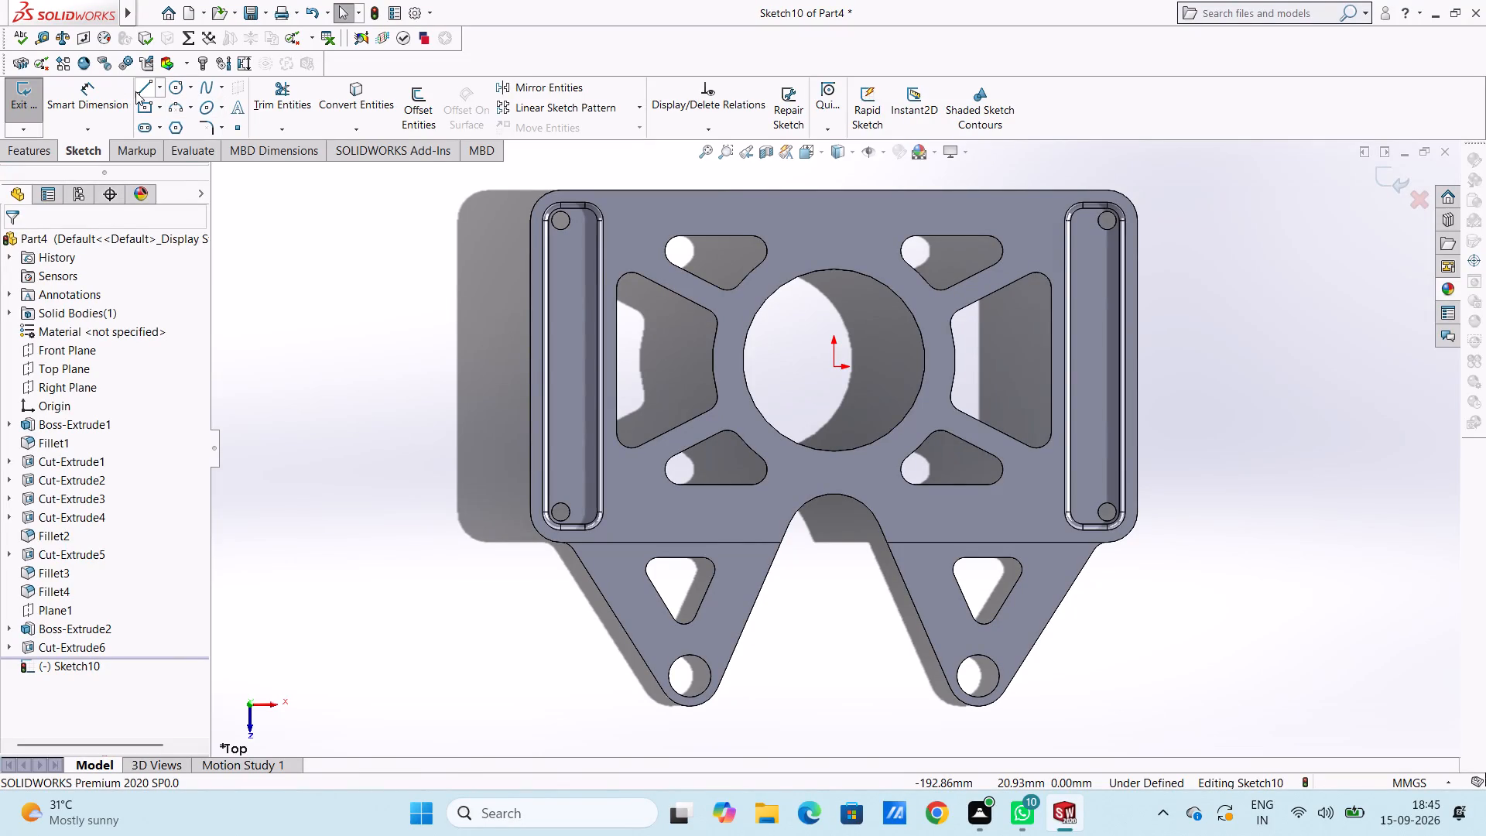
Trace a three-point arc of 16 mm radius over the arched top edge of the recess between the lugs.
{"action": "left_click", "coordinate": [177, 108]}
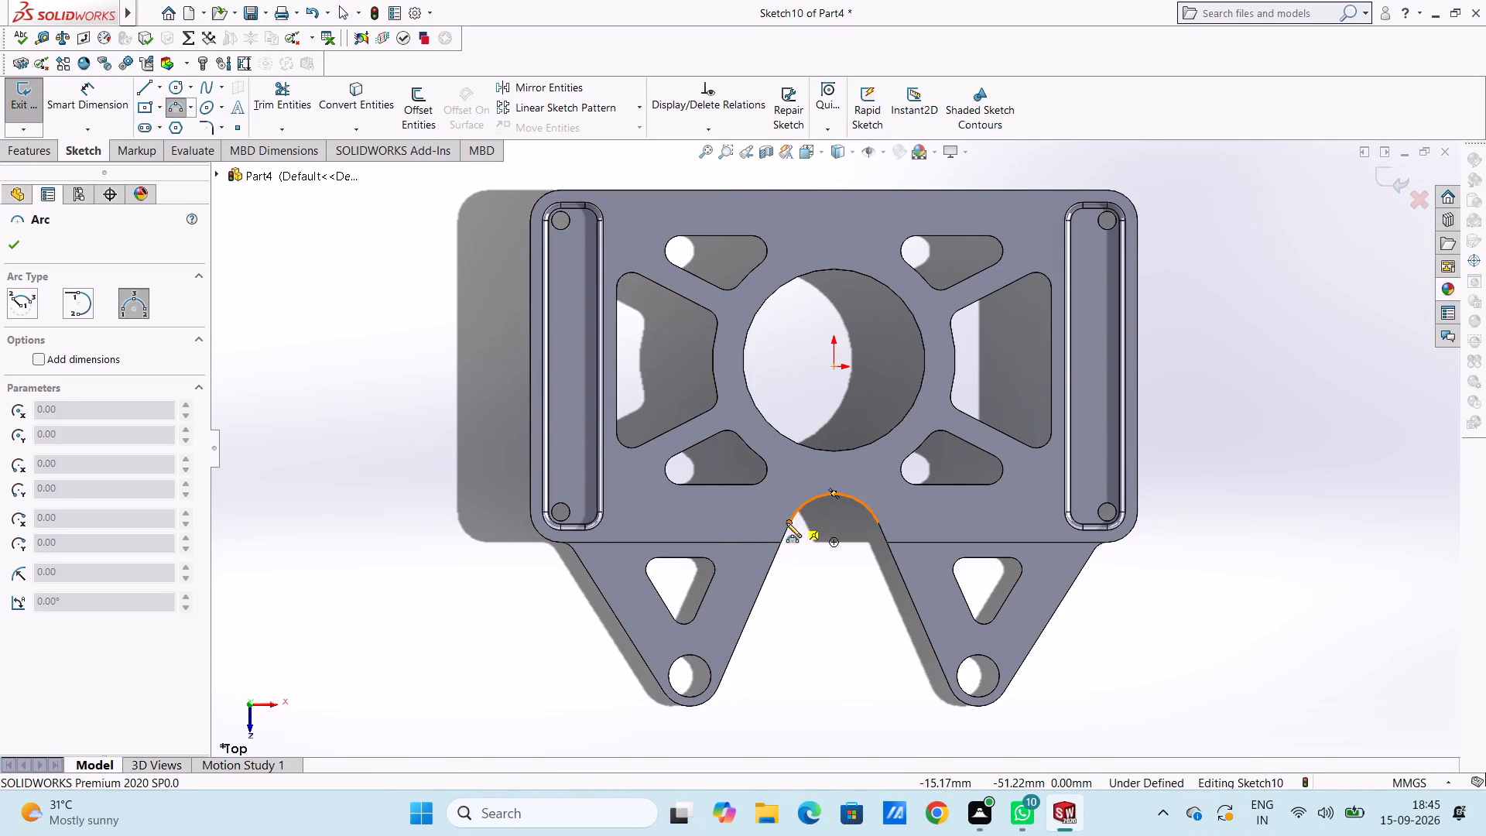
{"action": "left_click", "coordinate": [786, 522]}
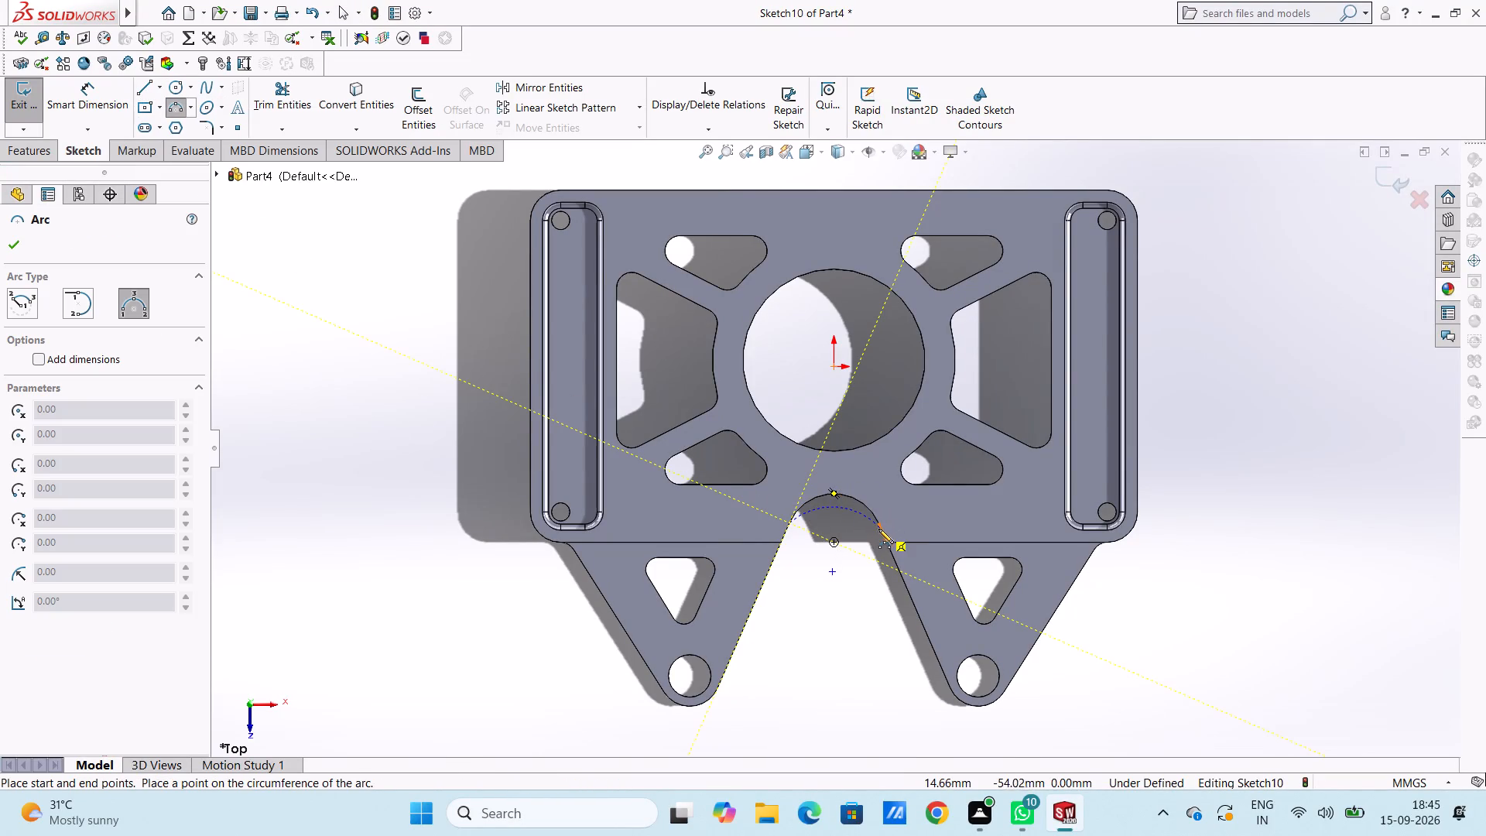
{"action": "left_click", "coordinate": [878, 523]}
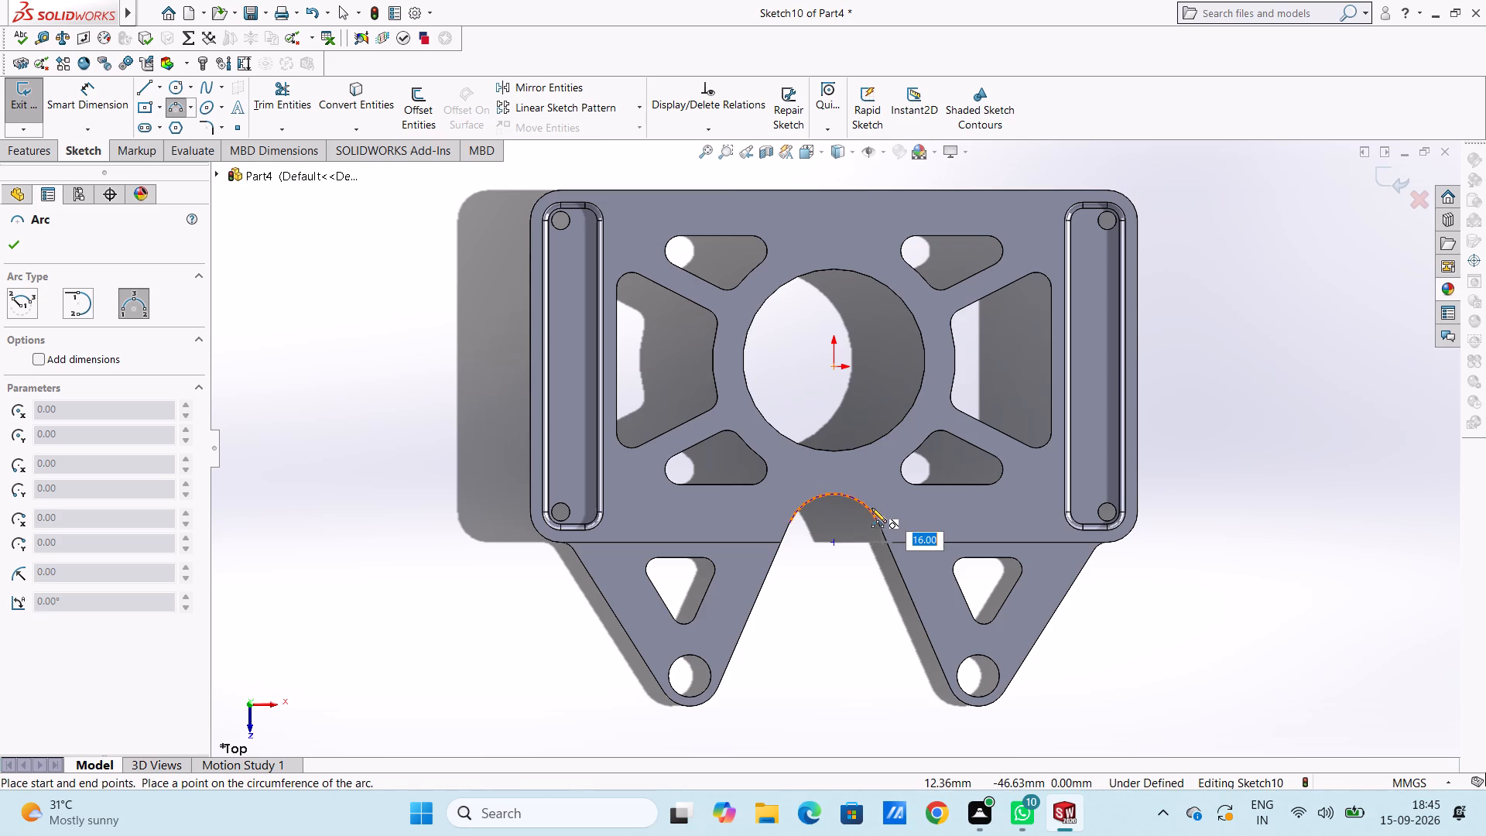
{"action": "left_click", "coordinate": [871, 508]}
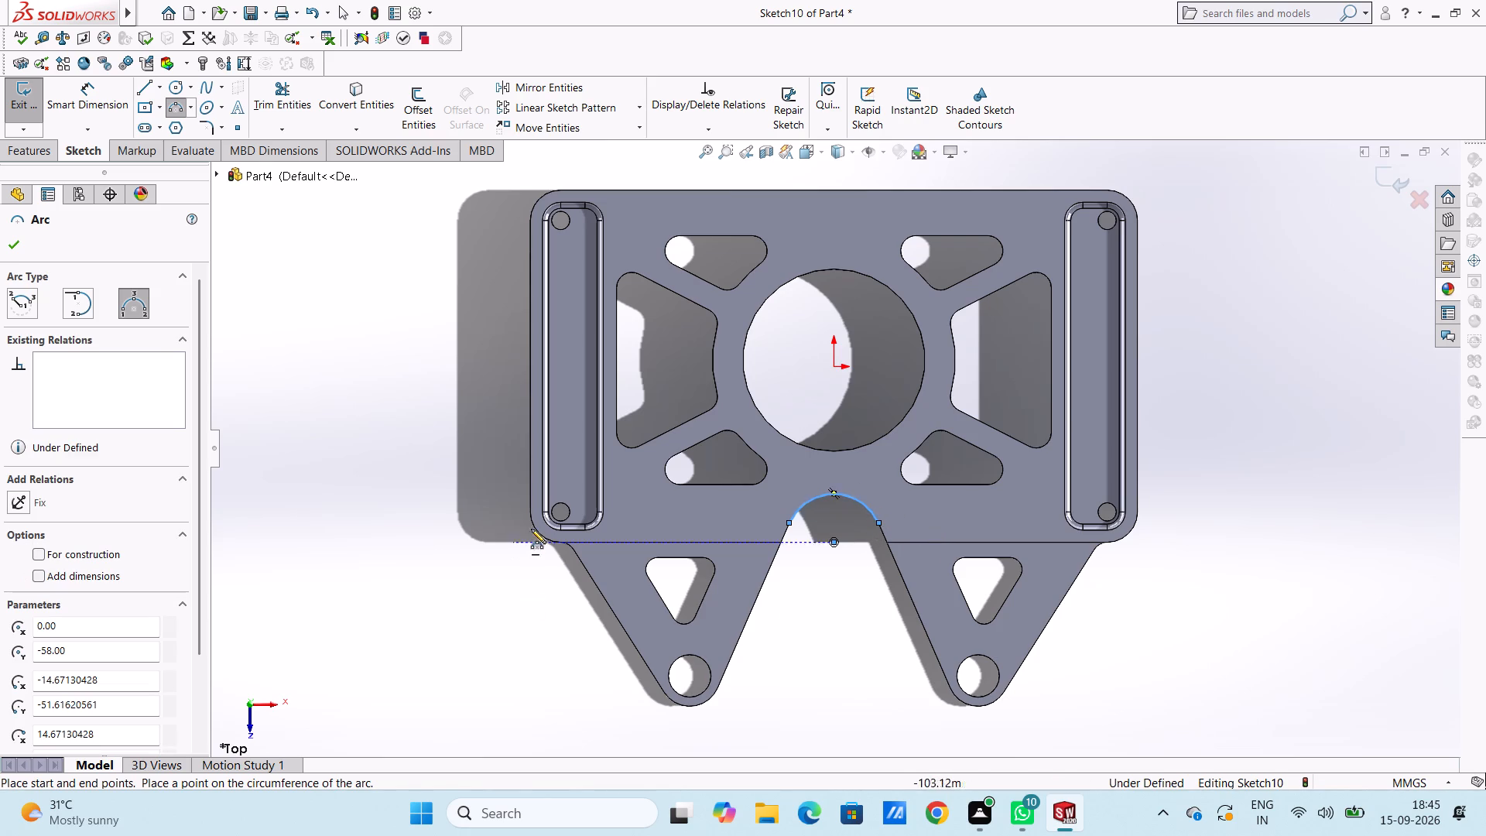
Trace 5 mm radius three-point arcs over the two small fillets where the lugs' outer edges meet the plate's lower corners.
{"action": "scroll", "coordinate": [560, 540], "scroll_direction": "down", "scroll_amount": 3}
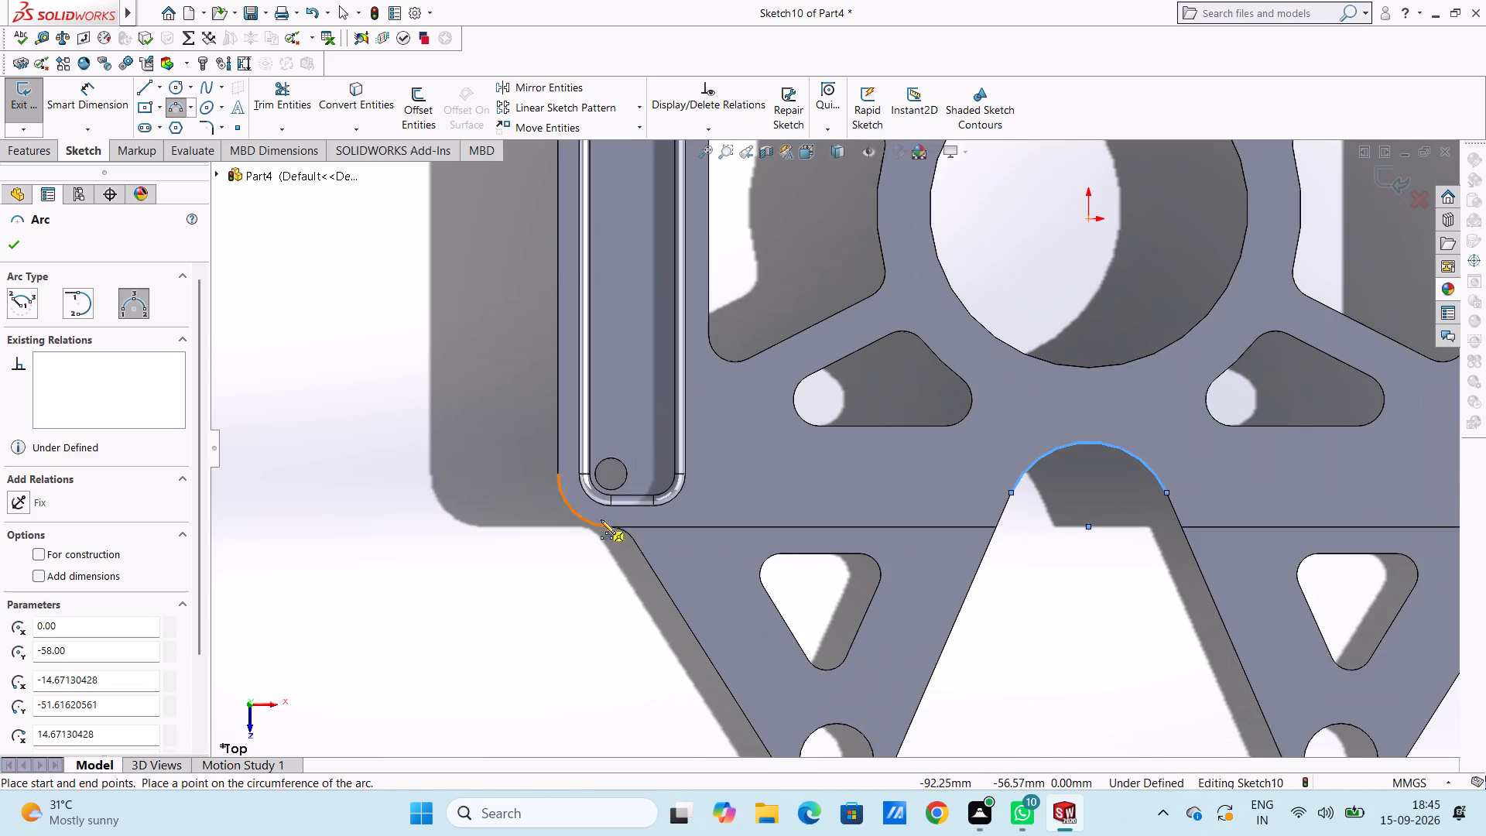
{"action": "left_click", "coordinate": [613, 527]}
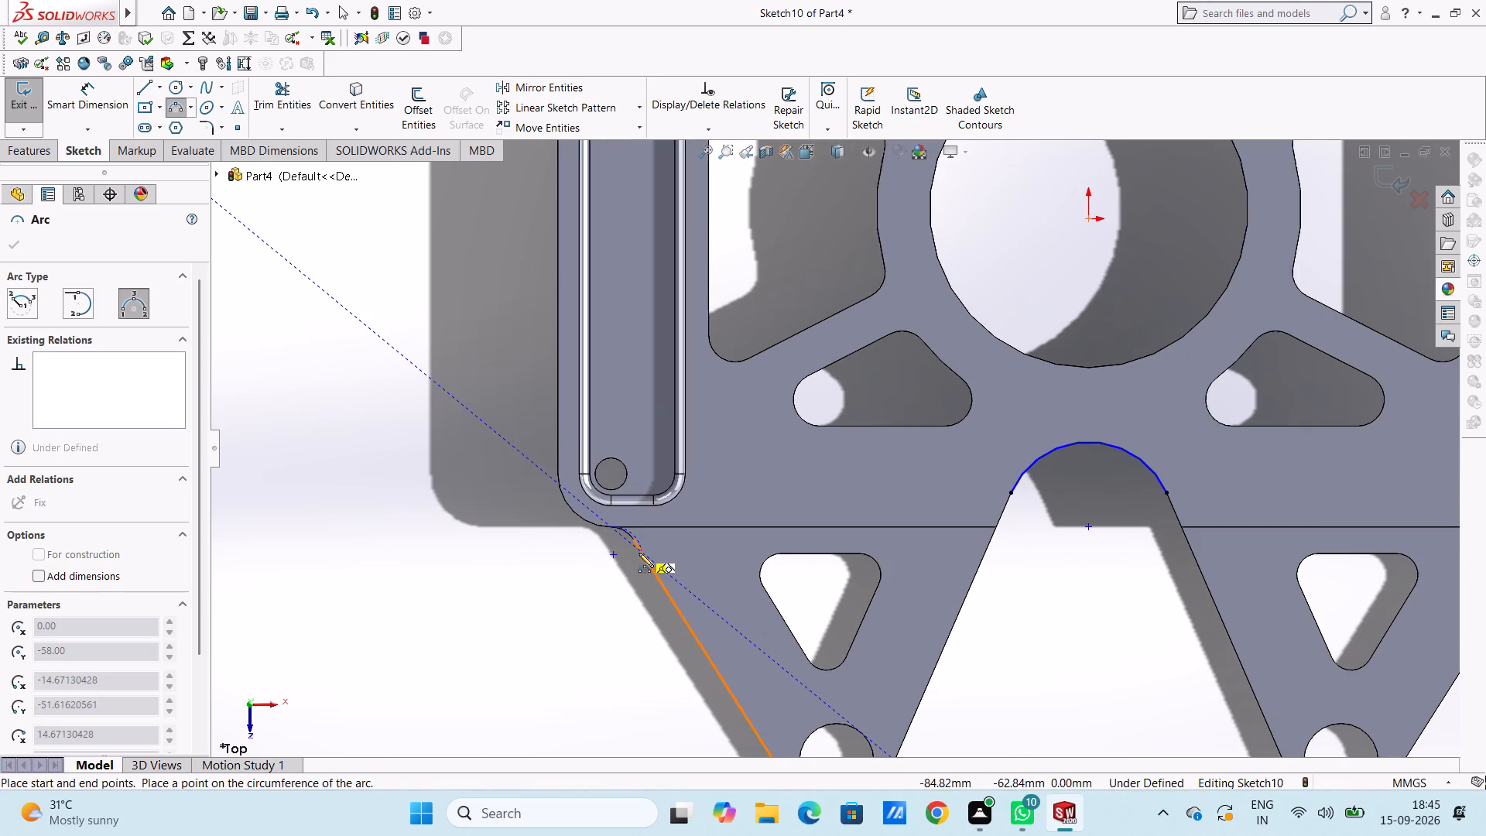
{"action": "left_click", "coordinate": [635, 539]}
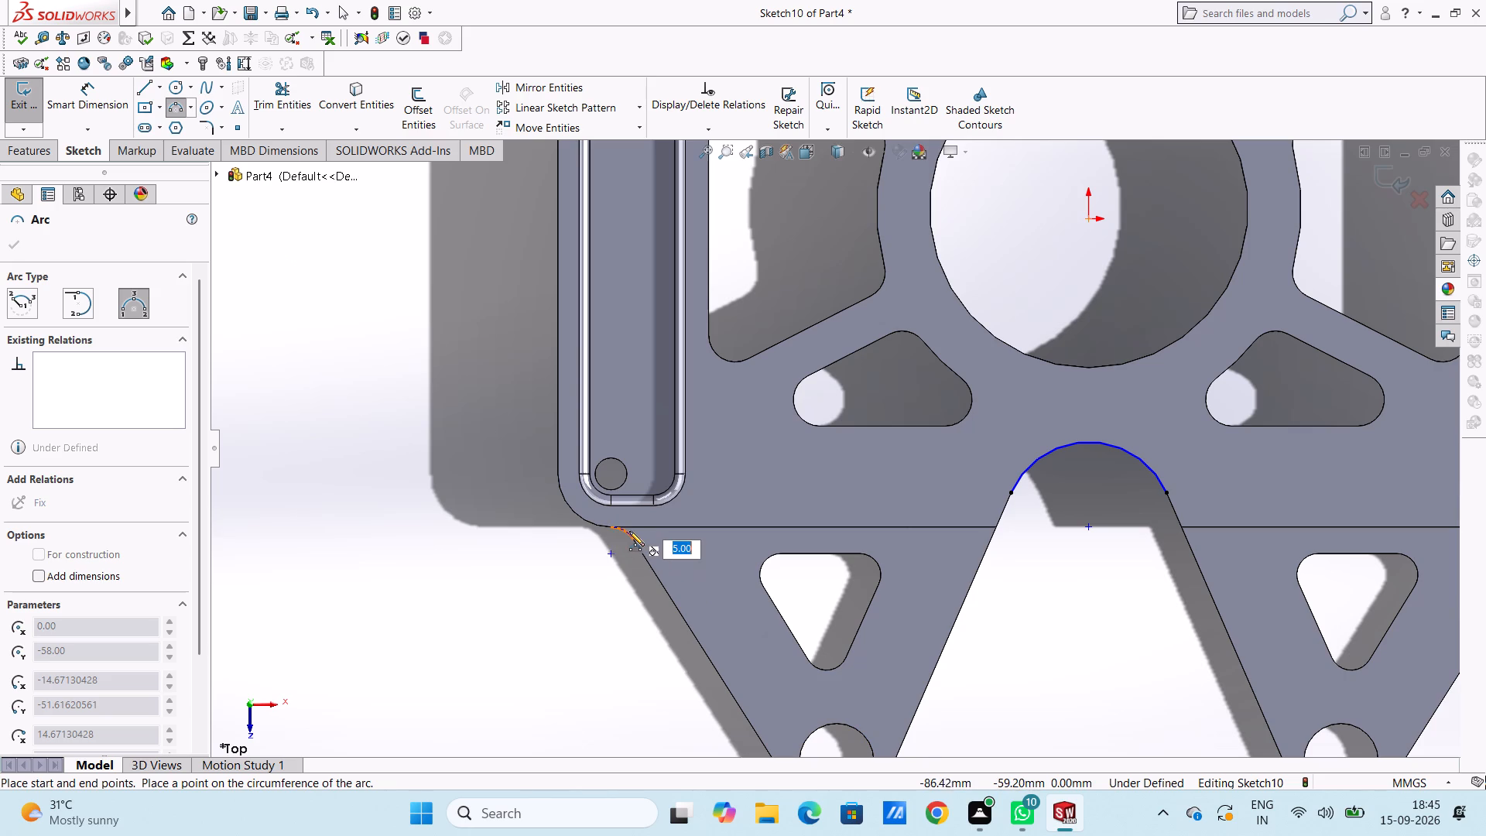
{"action": "left_click", "coordinate": [628, 531]}
{"action": "scroll", "coordinate": [969, 599], "scroll_direction": "down", "scroll_amount": 2}
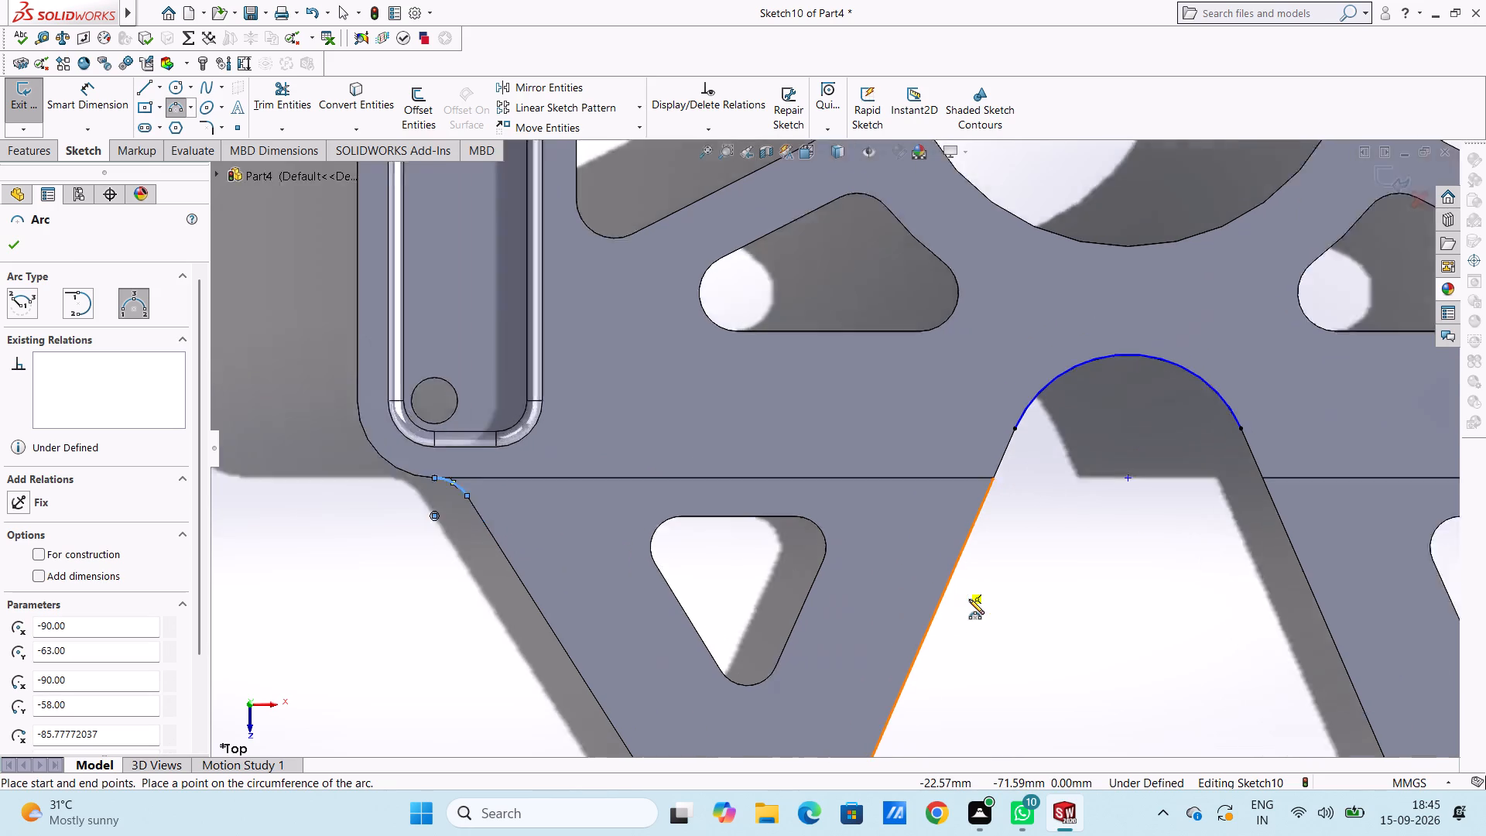
{"action": "scroll", "coordinate": [969, 599], "scroll_direction": "down", "scroll_amount": 1}
{"action": "scroll", "coordinate": [969, 599], "scroll_direction": "up", "scroll_amount": 5}
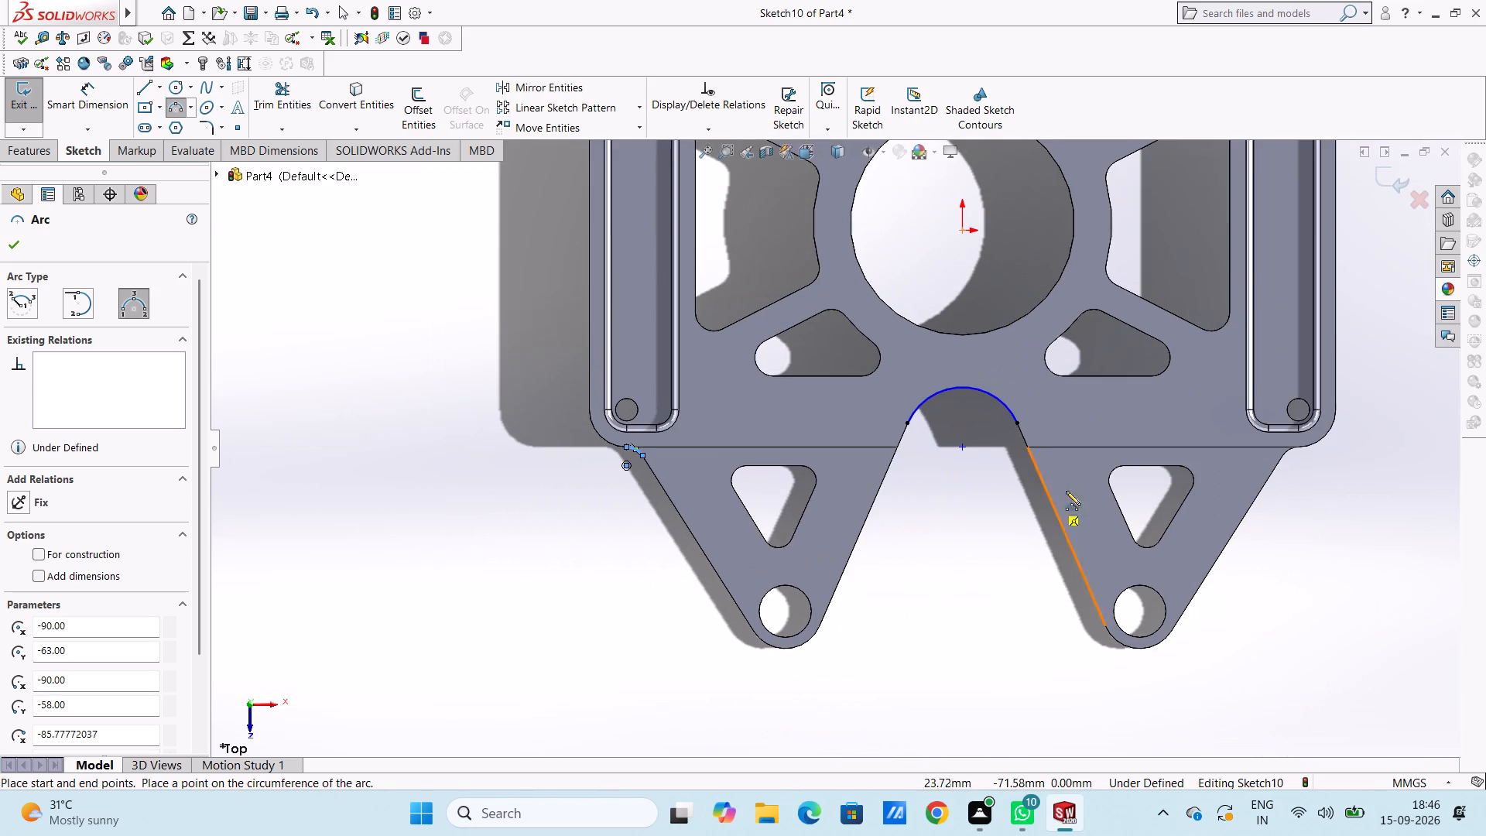
{"action": "scroll", "coordinate": [1310, 449], "scroll_direction": "up", "scroll_amount": 2}
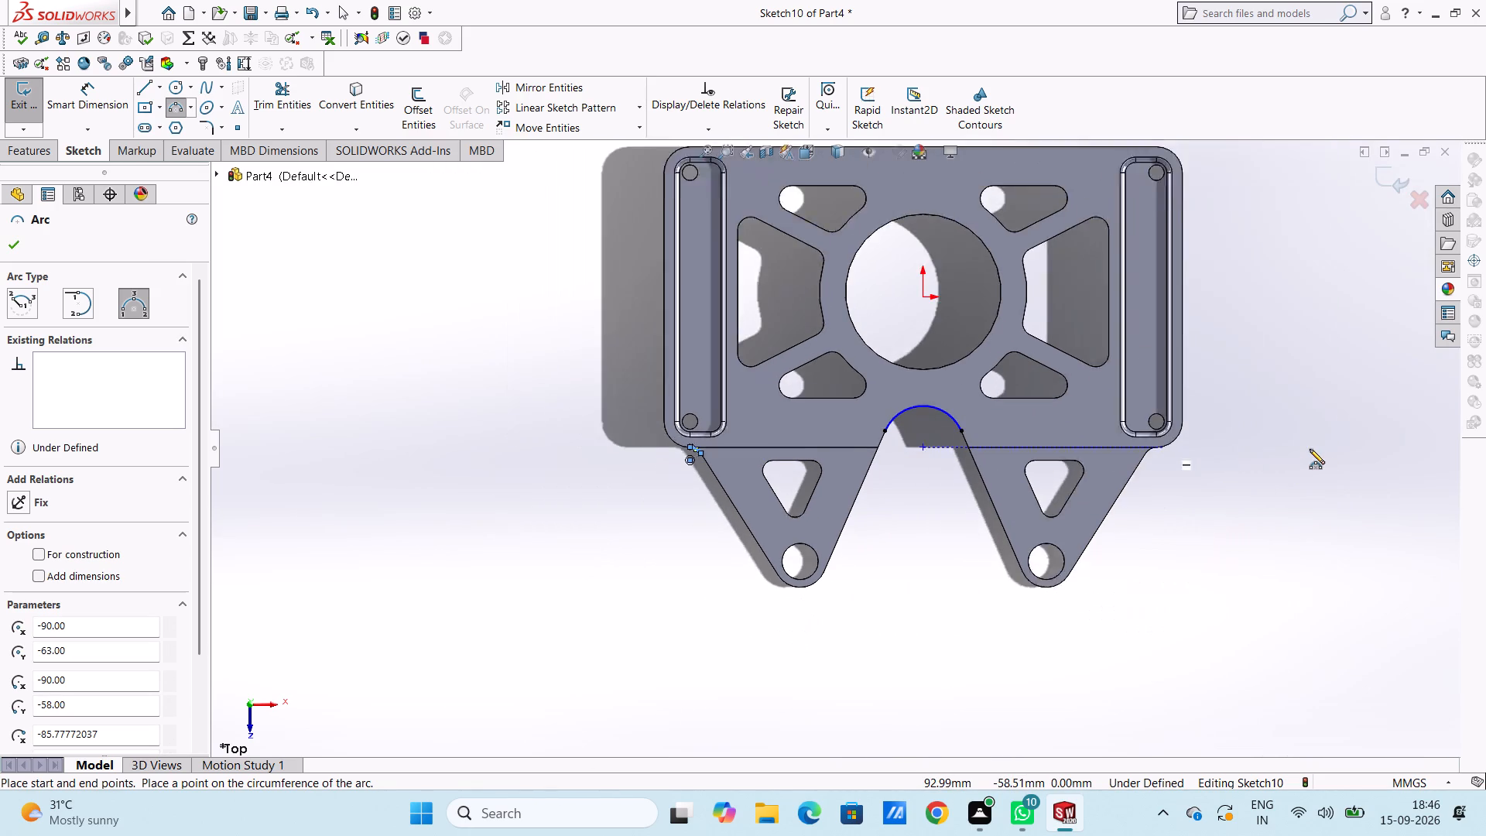
{"action": "scroll", "coordinate": [1310, 449], "scroll_direction": "up", "scroll_amount": 1}
{"action": "scroll", "coordinate": [1100, 460], "scroll_direction": "down", "scroll_amount": 3}
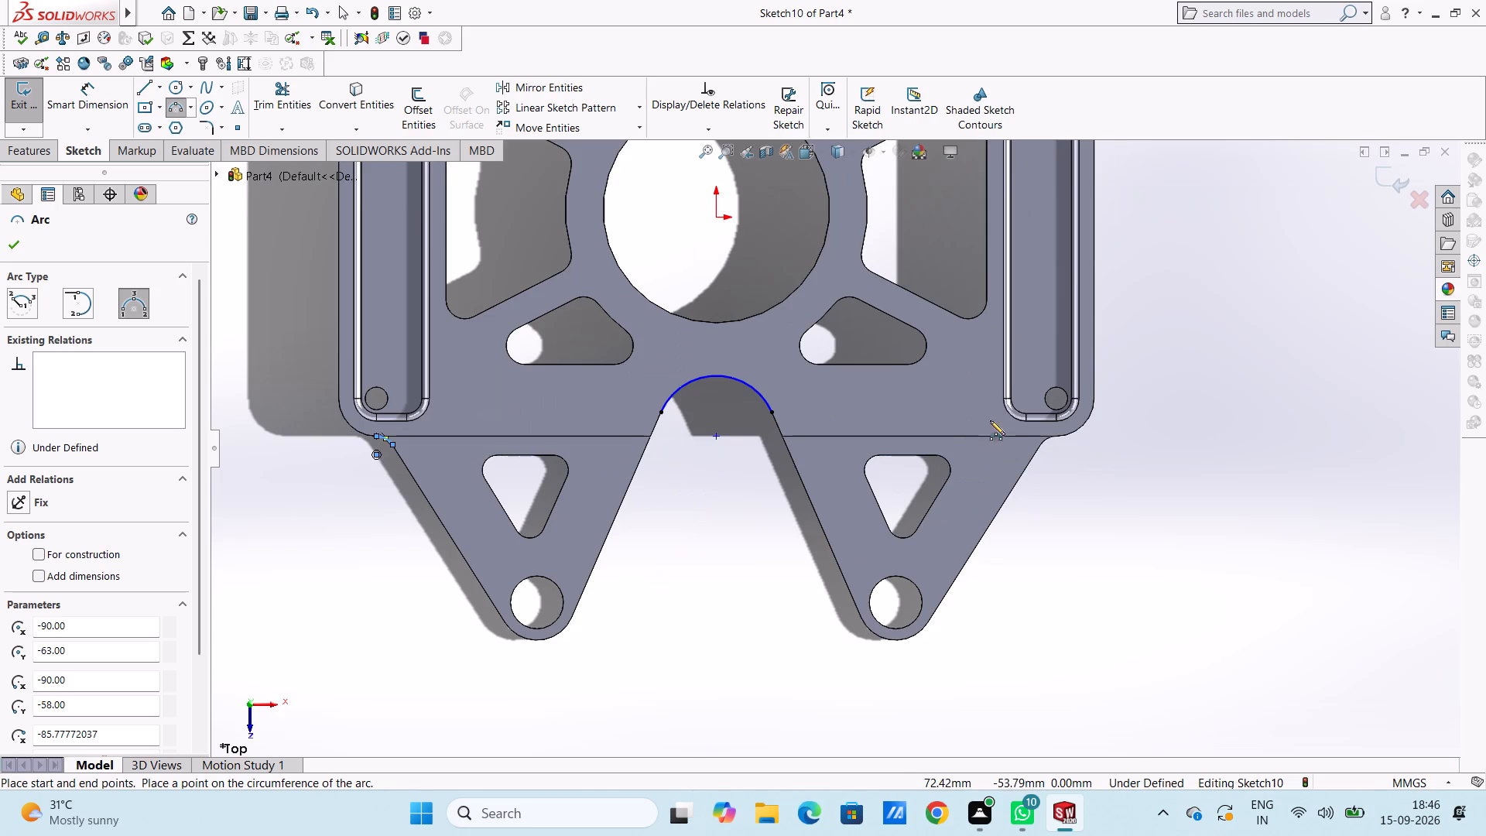
{"action": "scroll", "coordinate": [990, 420], "scroll_direction": "down", "scroll_amount": 10}
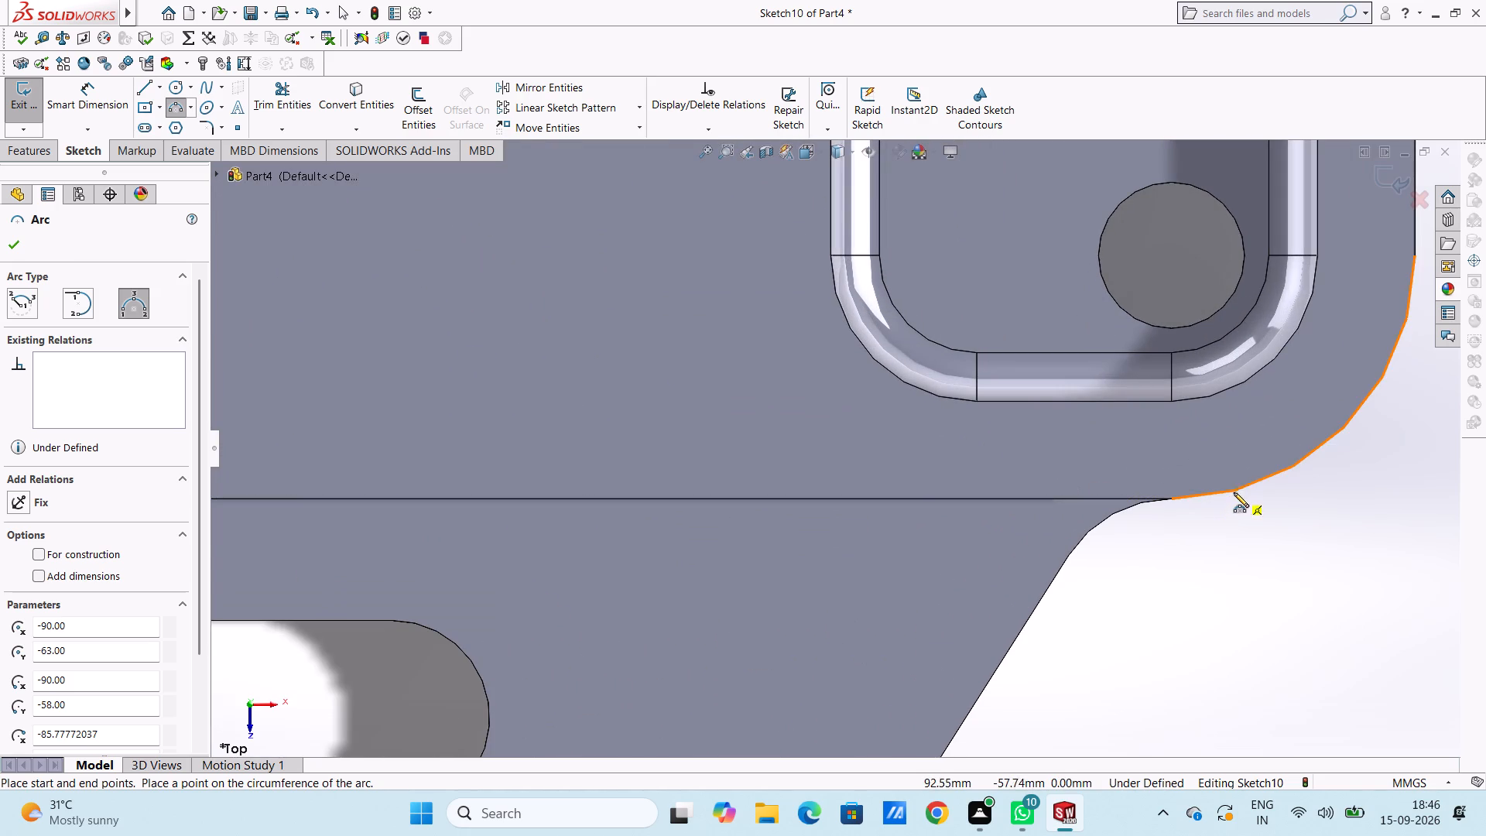
{"action": "left_click", "coordinate": [1170, 495]}
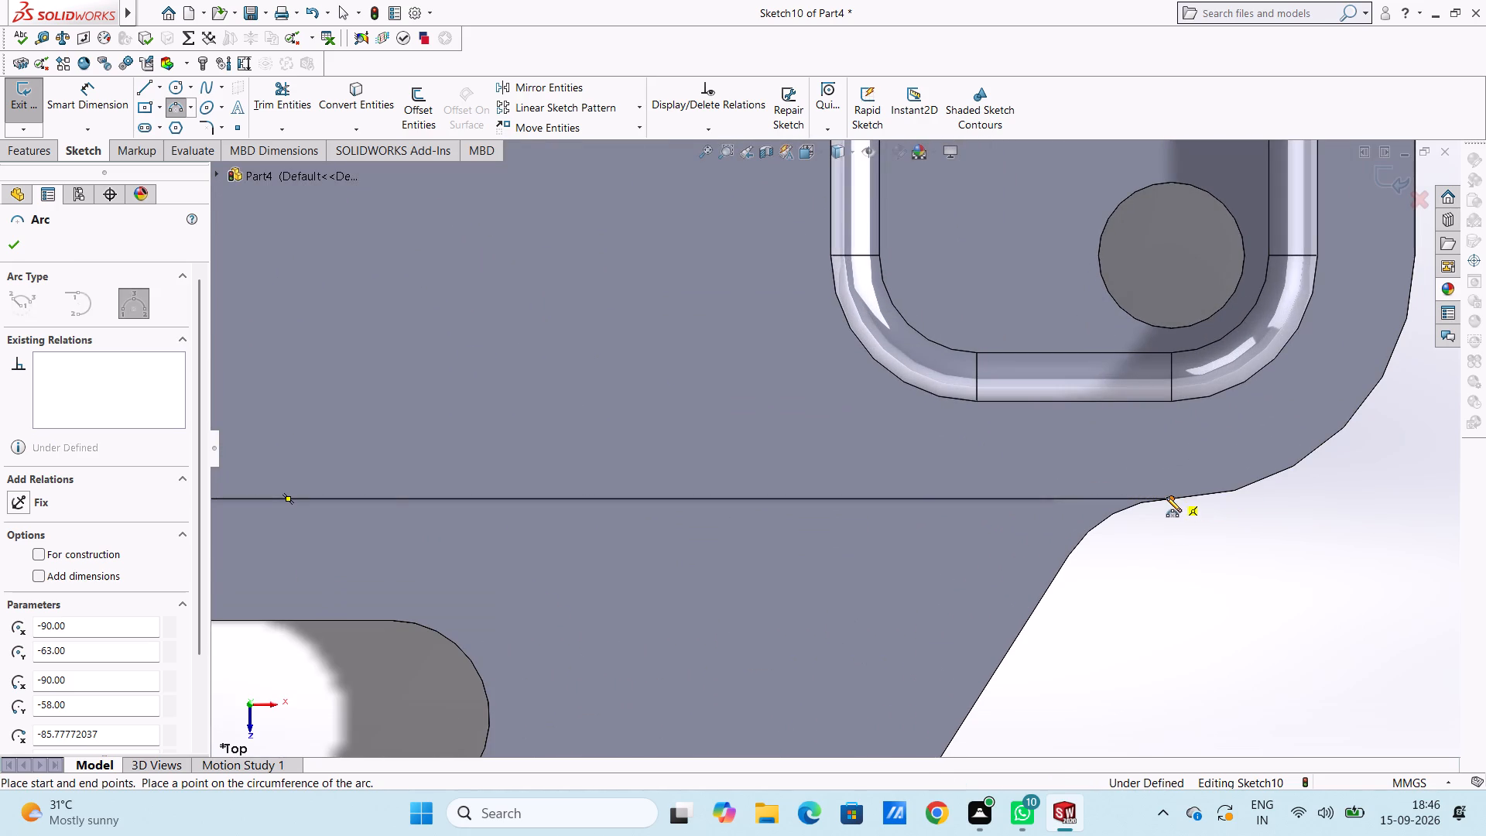
{"action": "left_click", "coordinate": [1070, 559]}
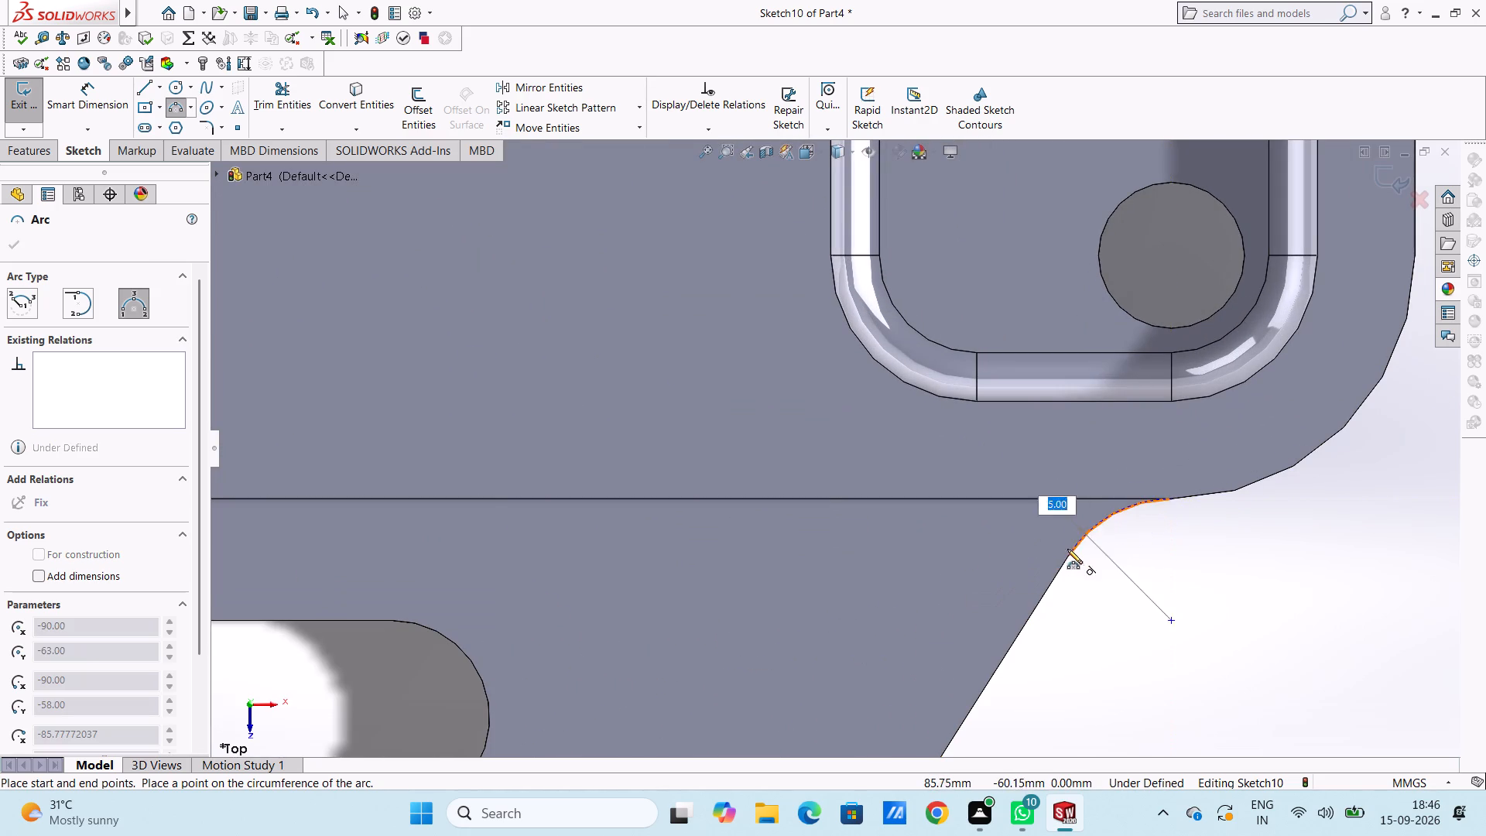
{"action": "left_click", "coordinate": [1078, 539]}
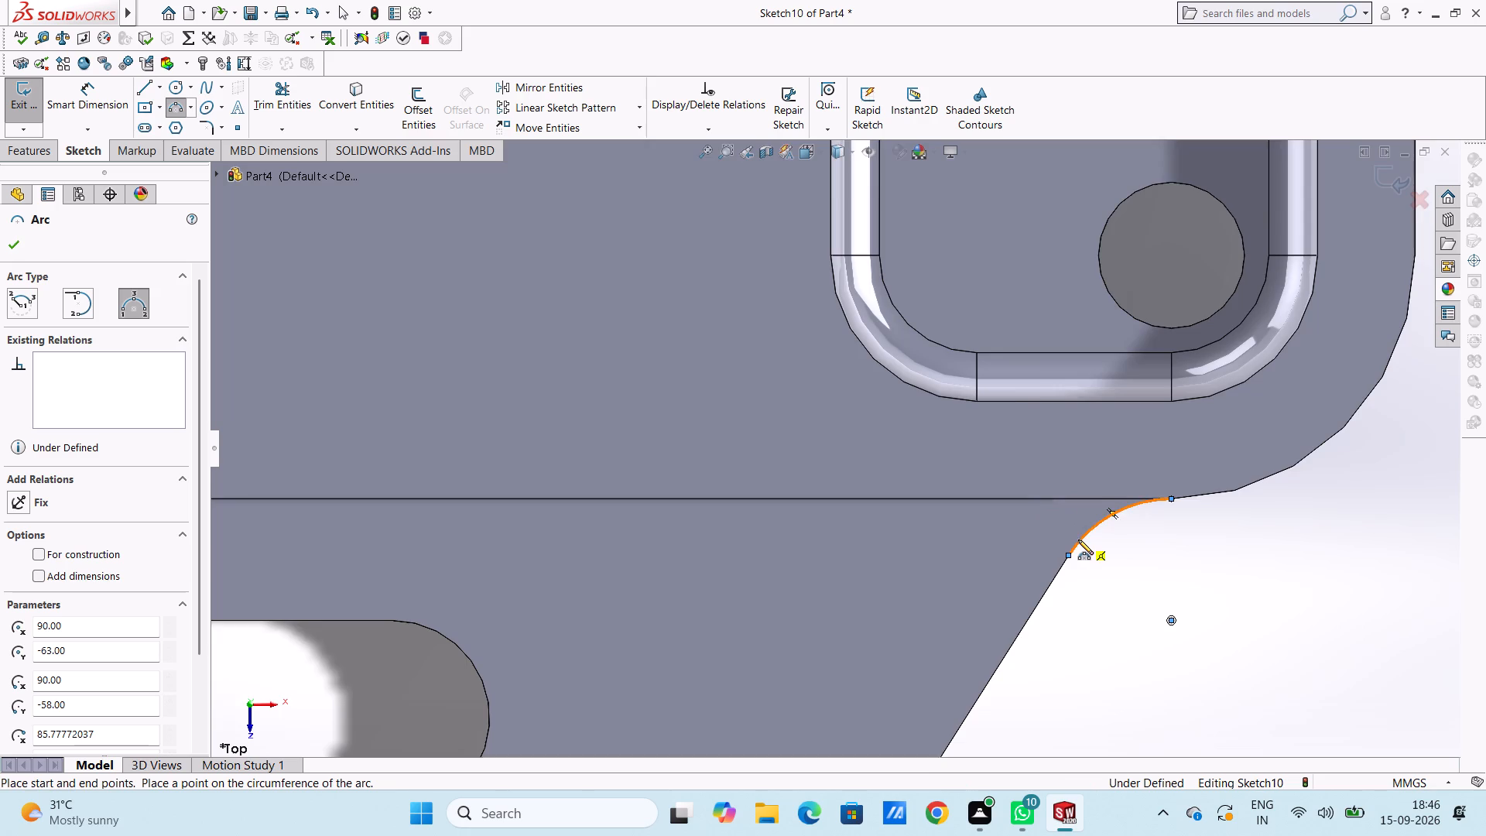
Trace 10 mm radius three-point arcs around the rounded bottom ends of the right and left lugs.
{"action": "scroll", "coordinate": [1078, 540], "scroll_direction": "down", "scroll_amount": 3}
{"action": "scroll", "coordinate": [1078, 540], "scroll_direction": "up", "scroll_amount": 11}
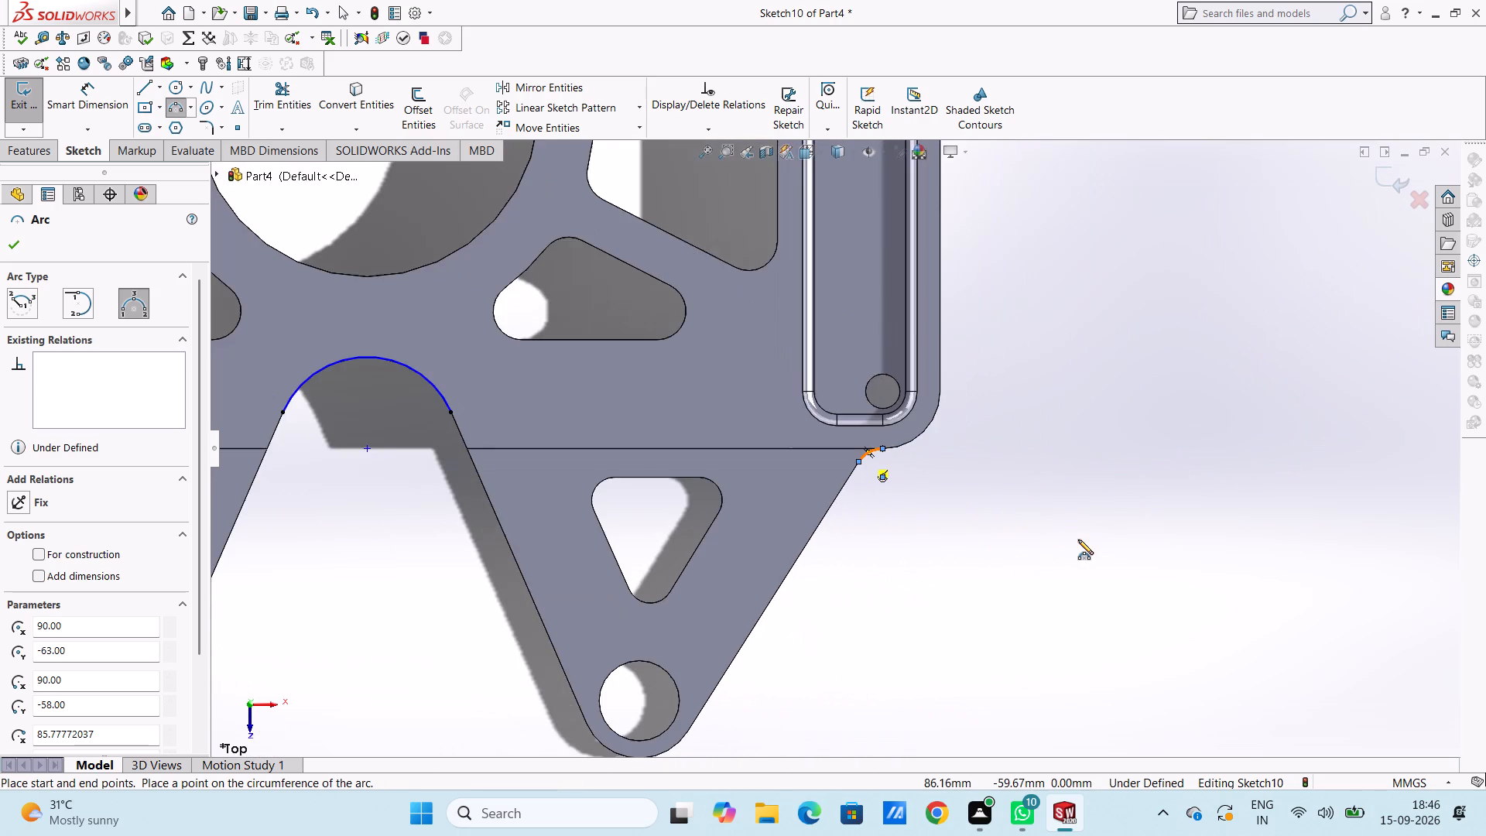
{"action": "scroll", "coordinate": [1078, 540], "scroll_direction": "up", "scroll_amount": 2}
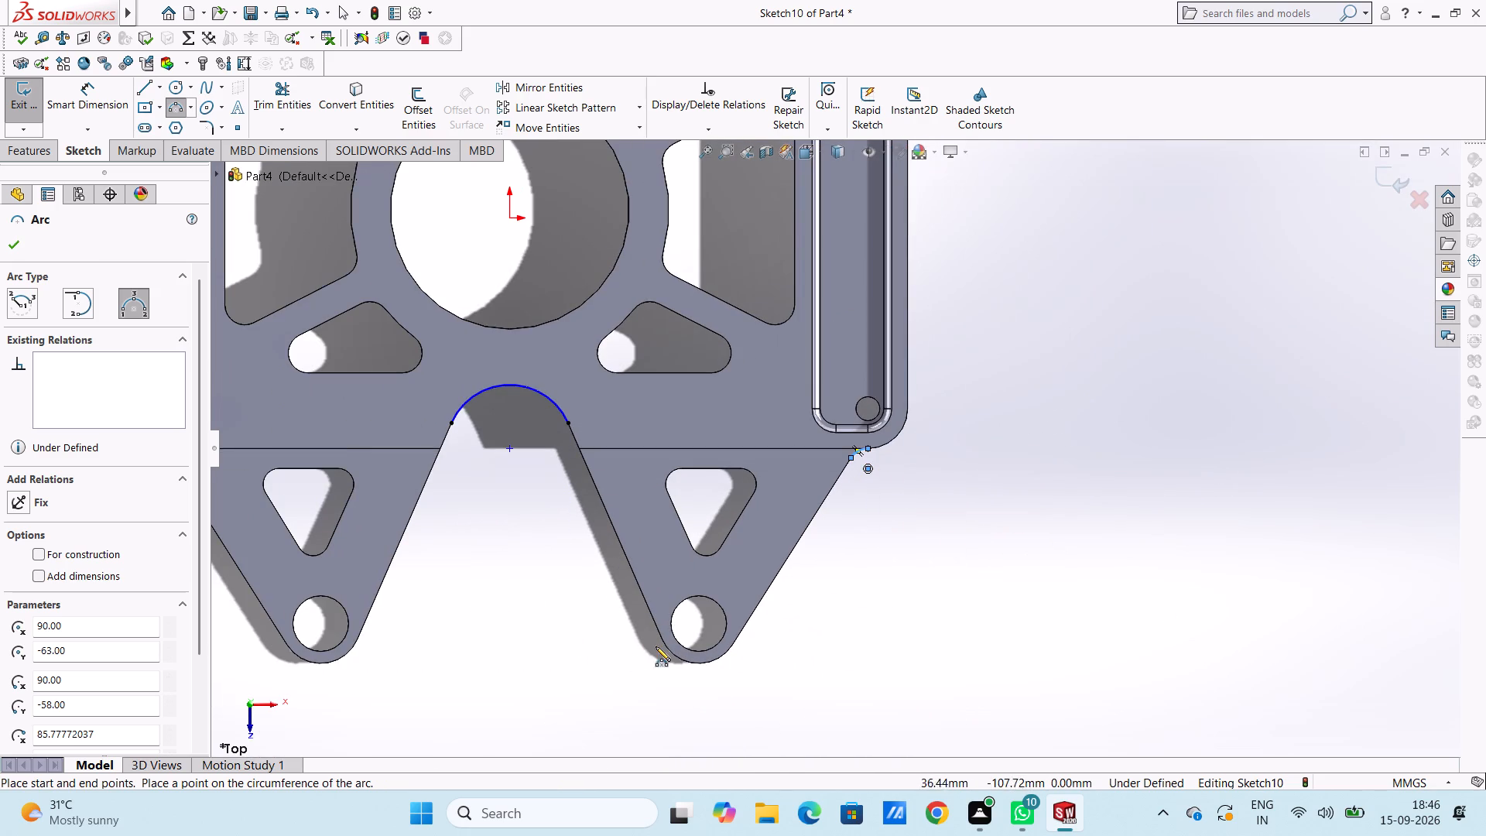
{"action": "left_click", "coordinate": [662, 640]}
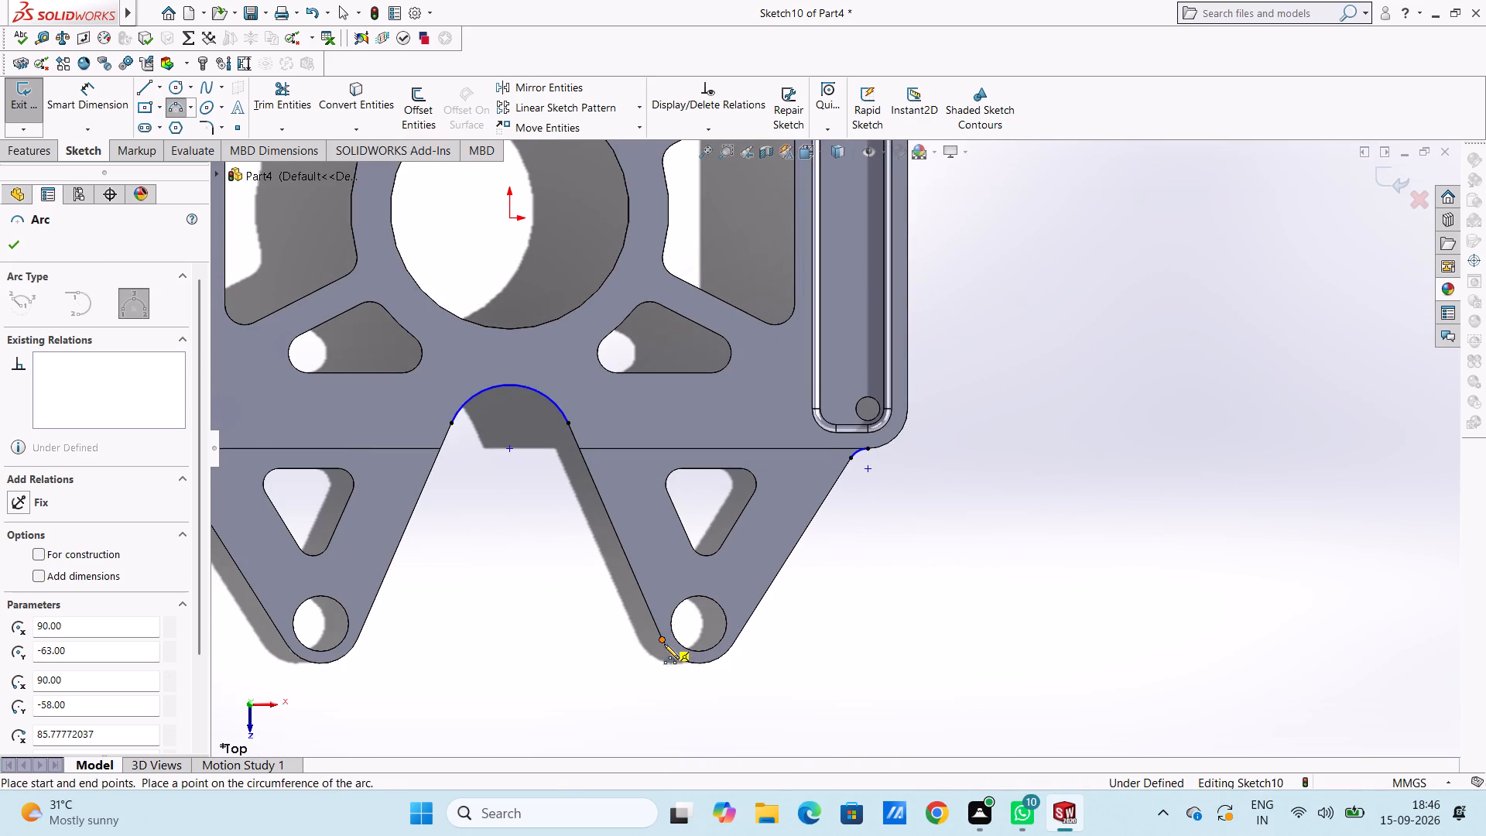
{"action": "left_click", "coordinate": [733, 646]}
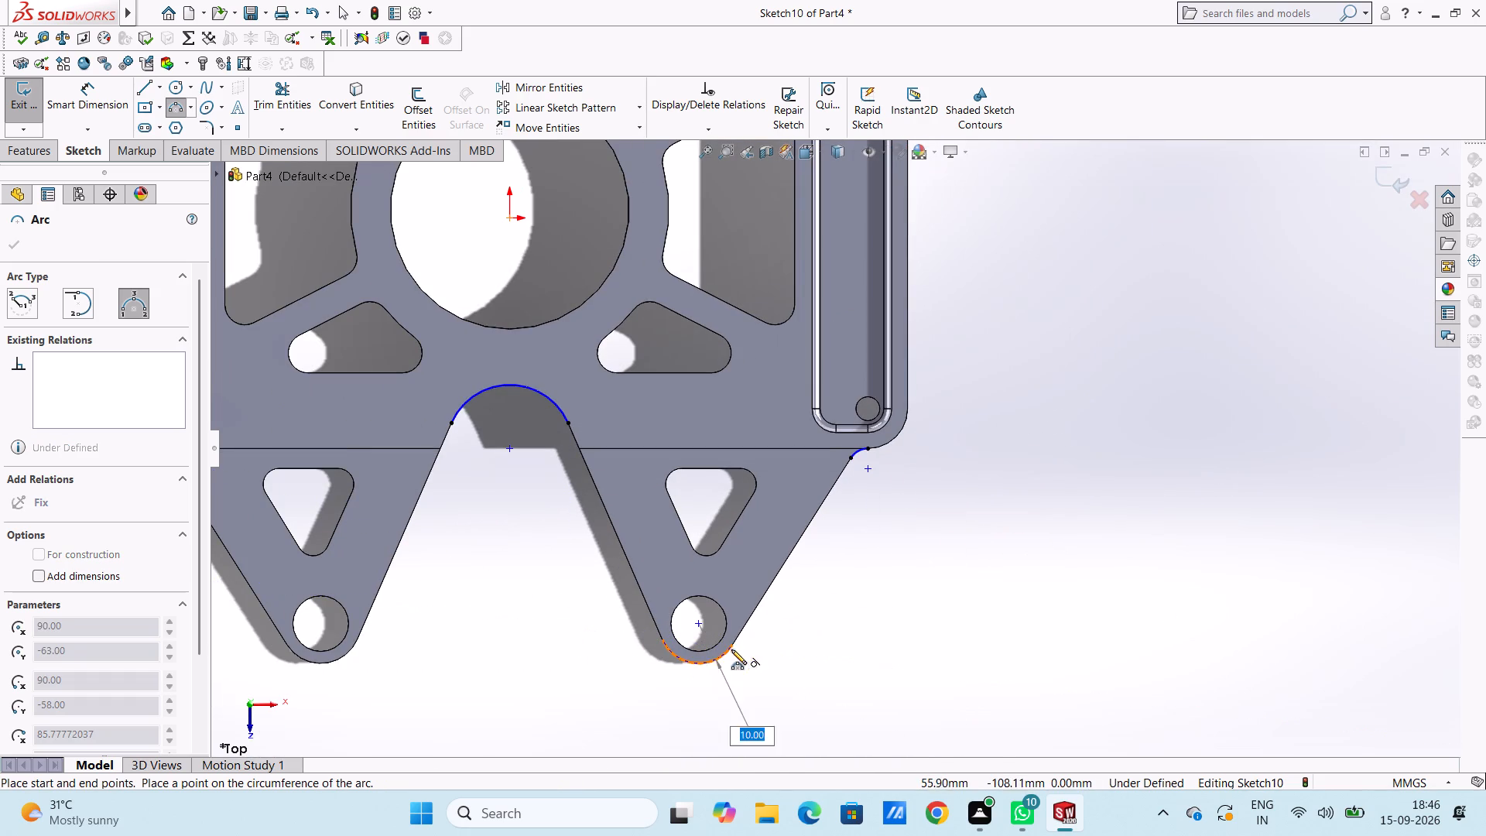
{"action": "left_click", "coordinate": [721, 662]}
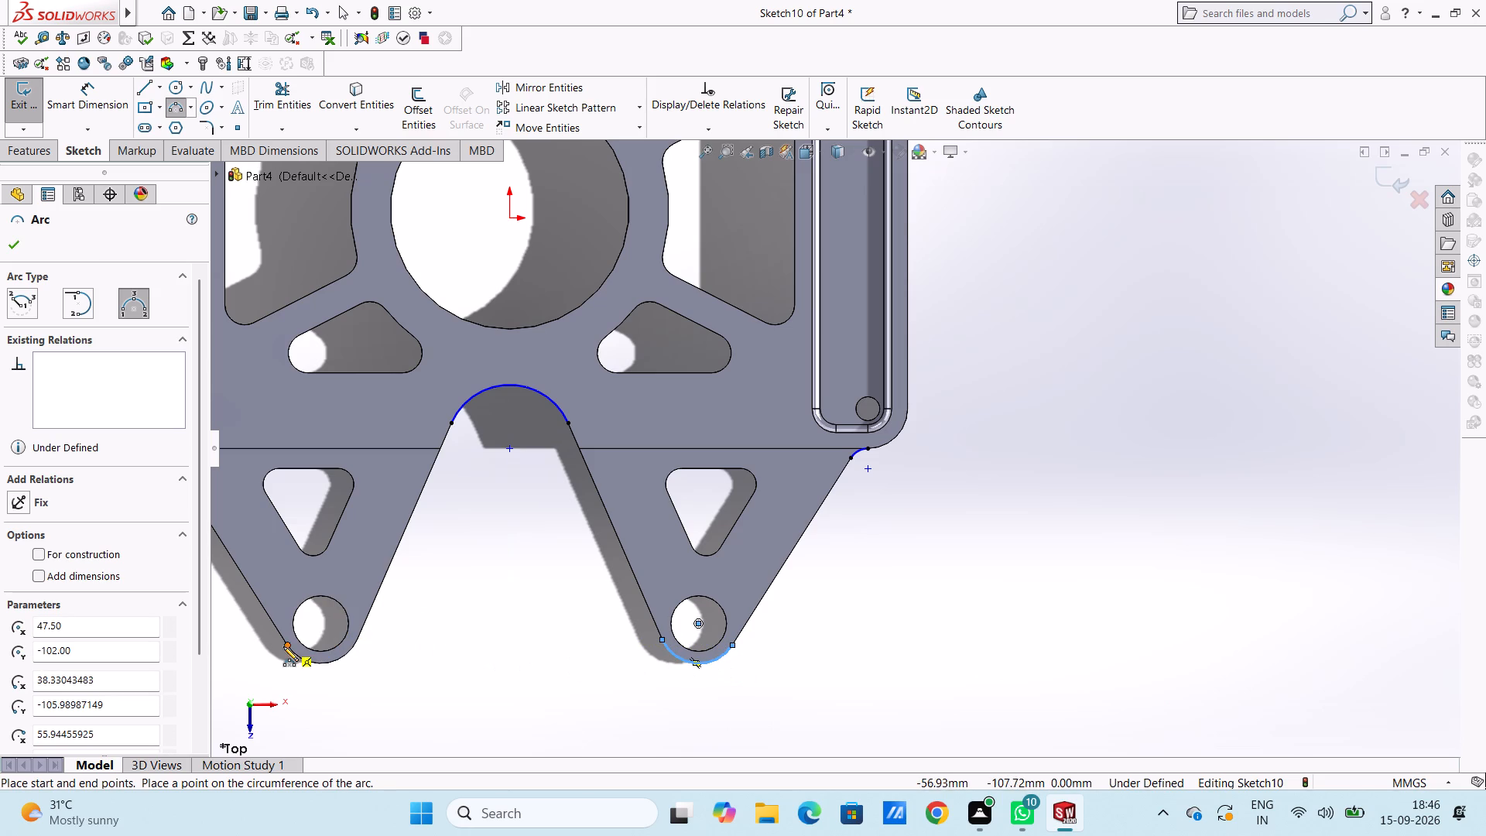
{"action": "left_click", "coordinate": [285, 645]}
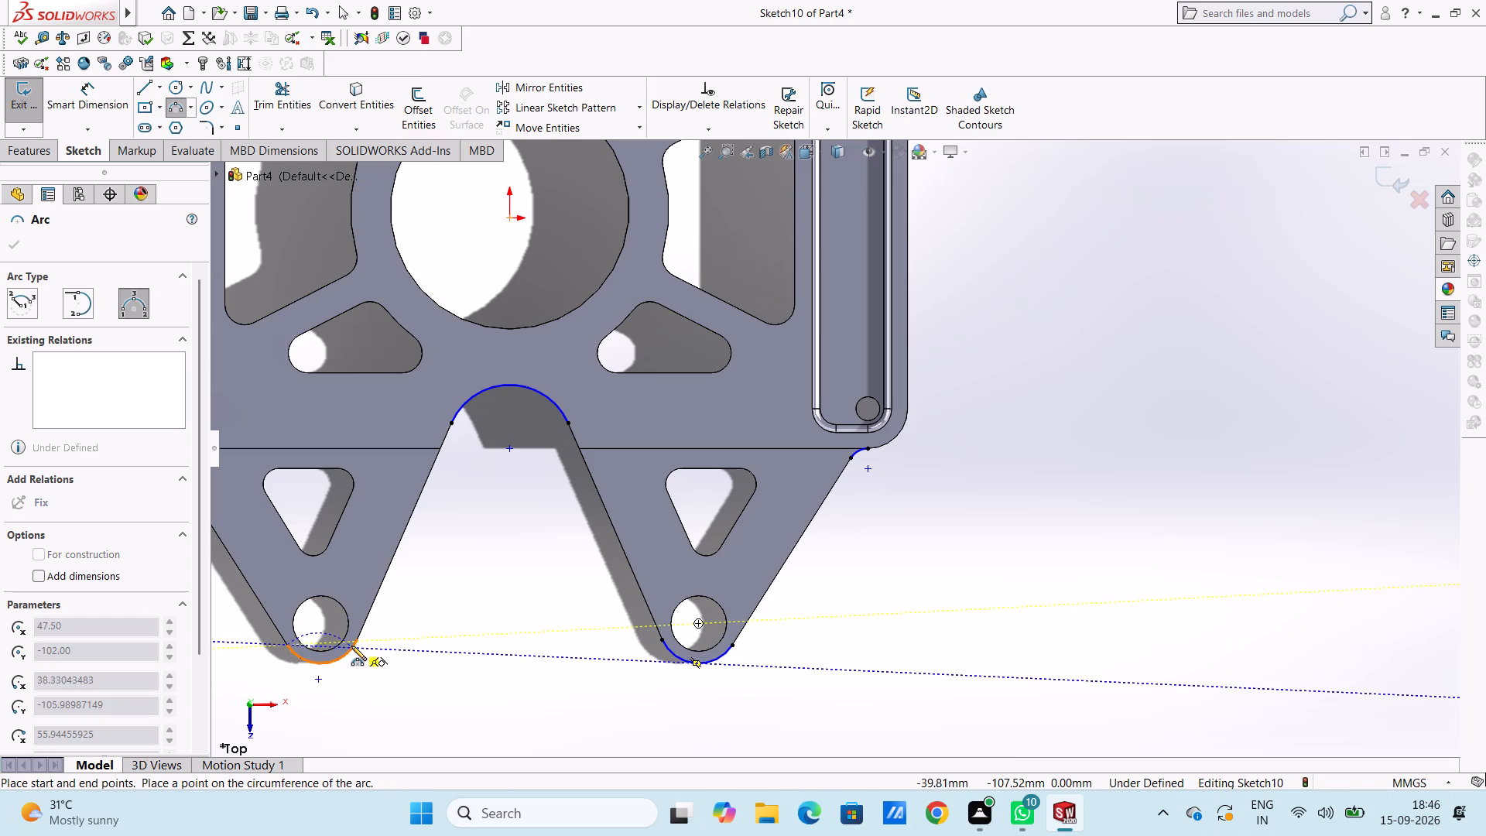
{"action": "left_click", "coordinate": [358, 639]}
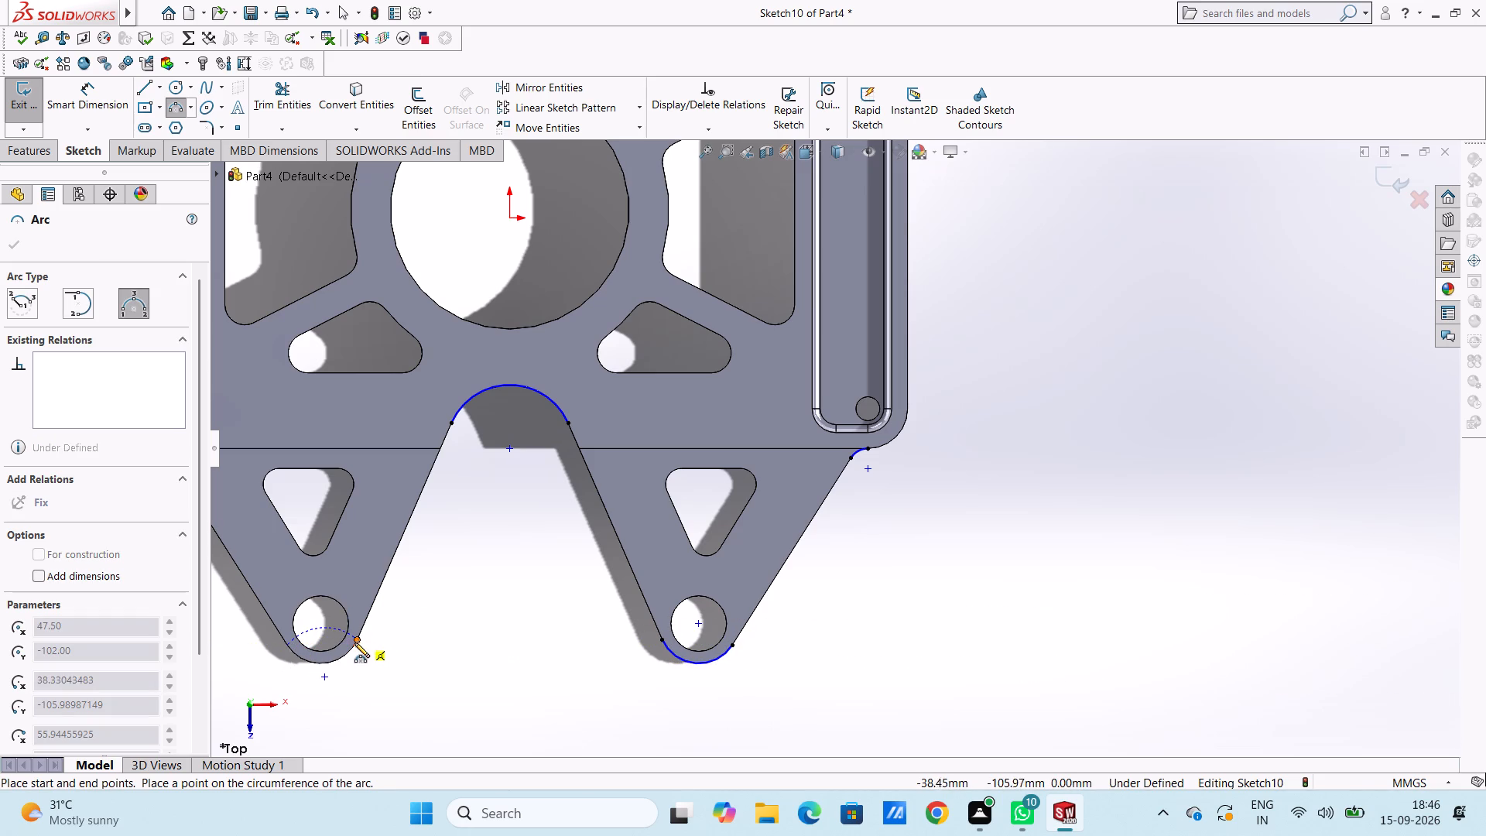
{"action": "left_click", "coordinate": [344, 654]}
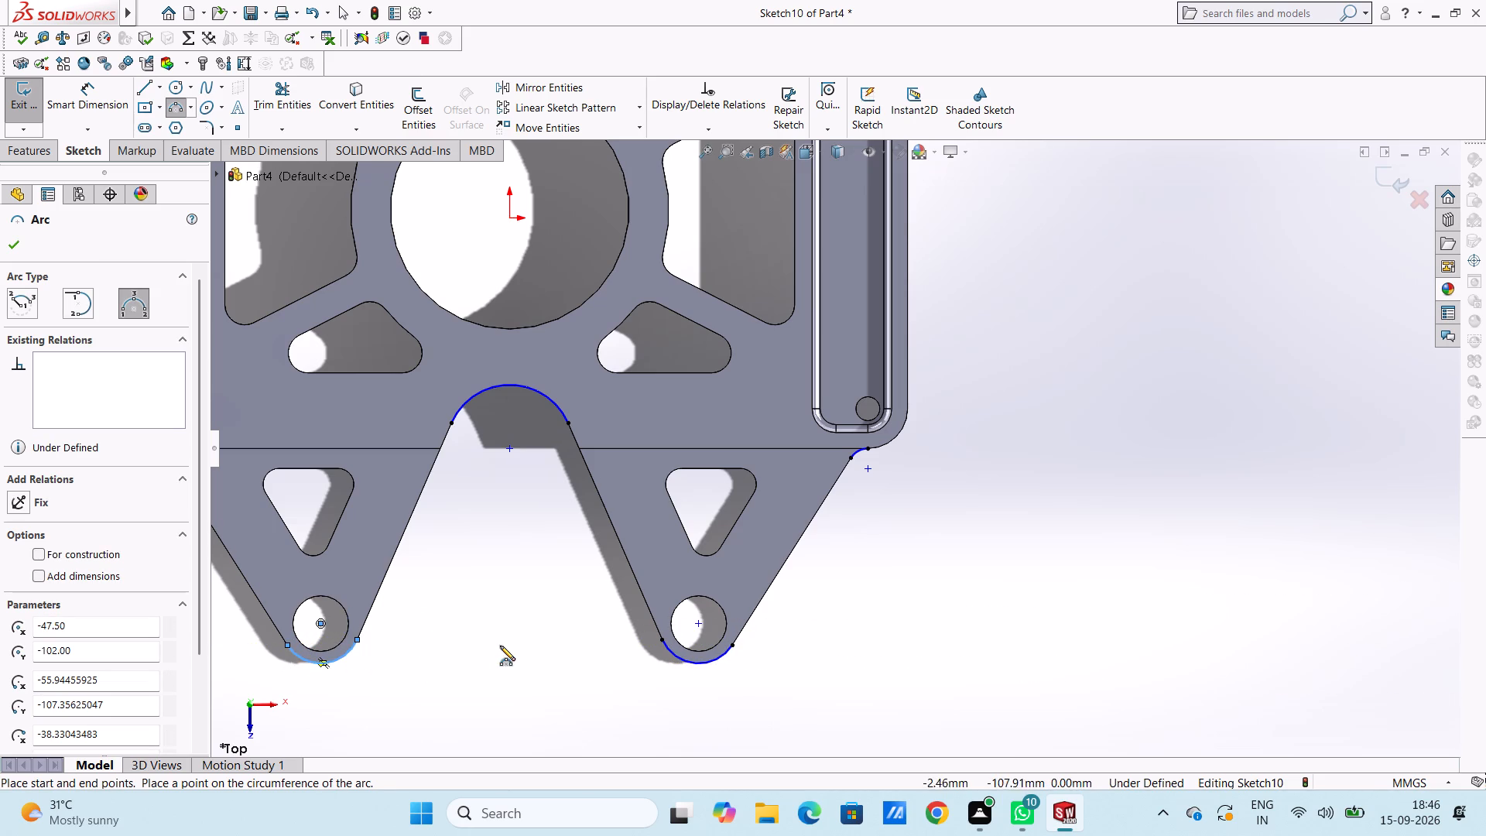
Trace 4 mm radius three-point arcs over the three rounded corners of the left lug's triangular cutout.
{"action": "left_click", "coordinate": [279, 466]}
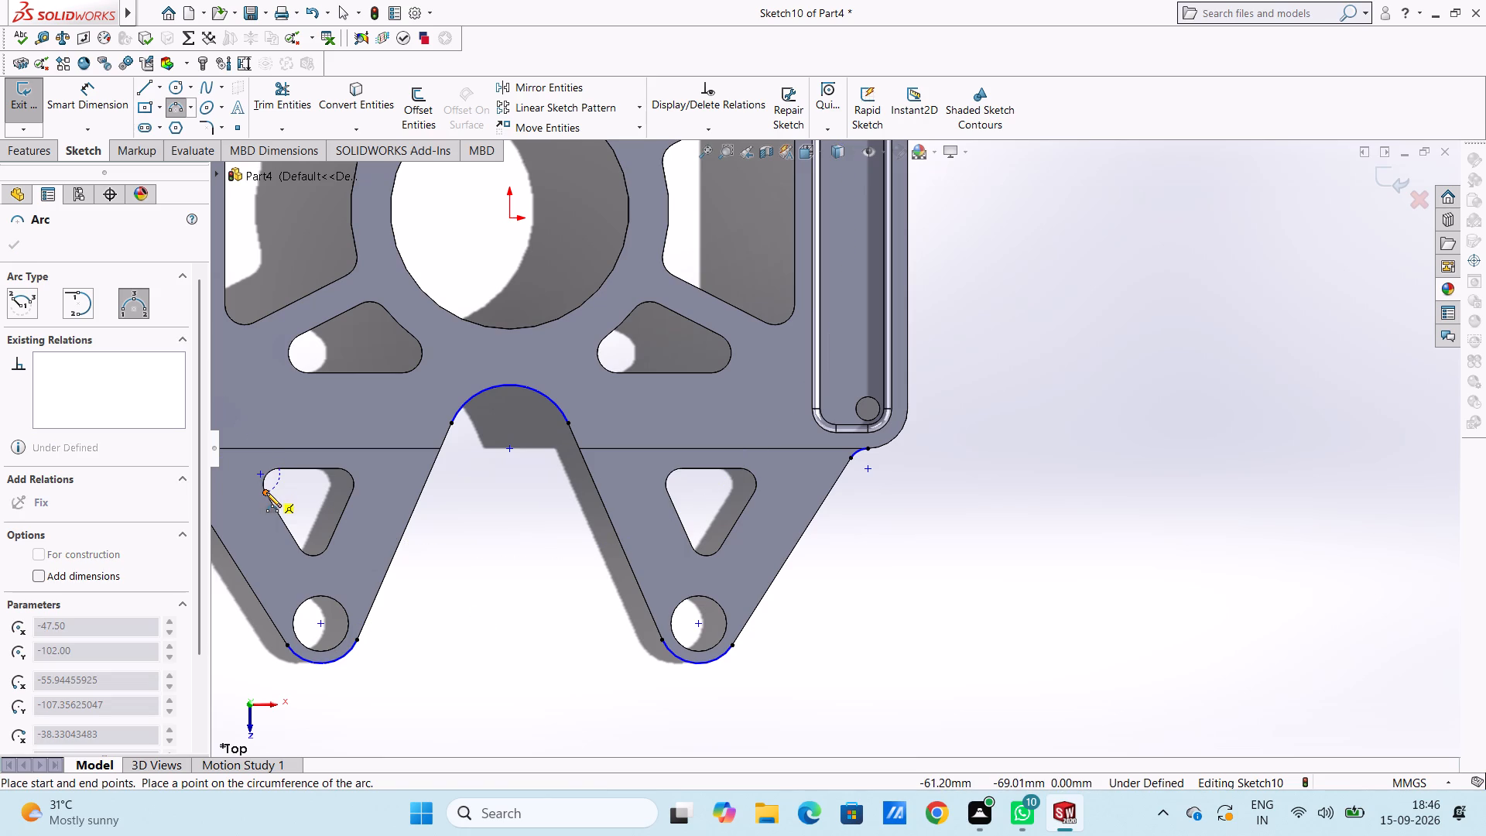
{"action": "left_click", "coordinate": [266, 492]}
{"action": "left_click", "coordinate": [264, 487]}
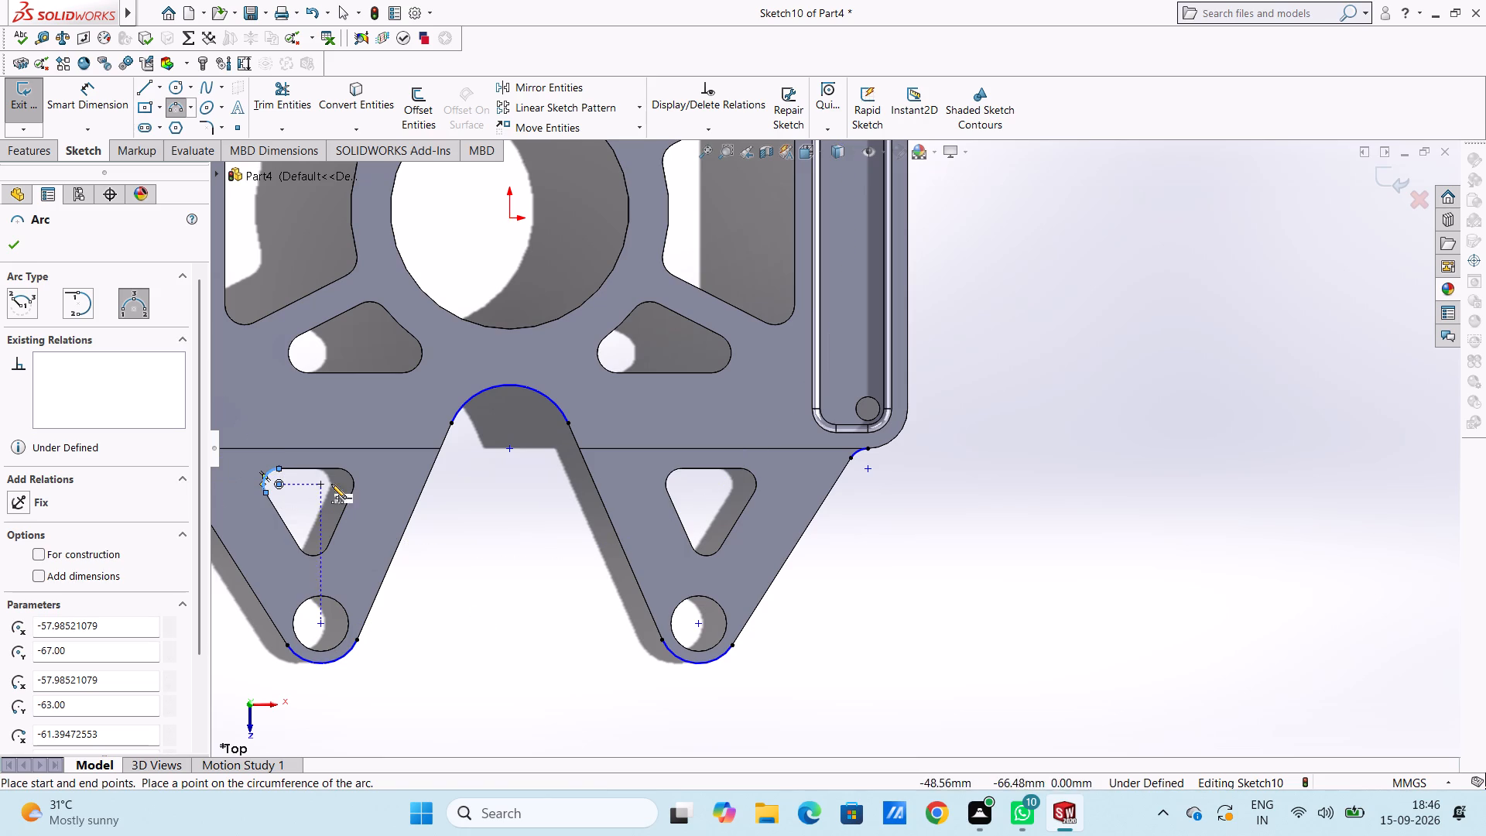
{"action": "left_click", "coordinate": [338, 470]}
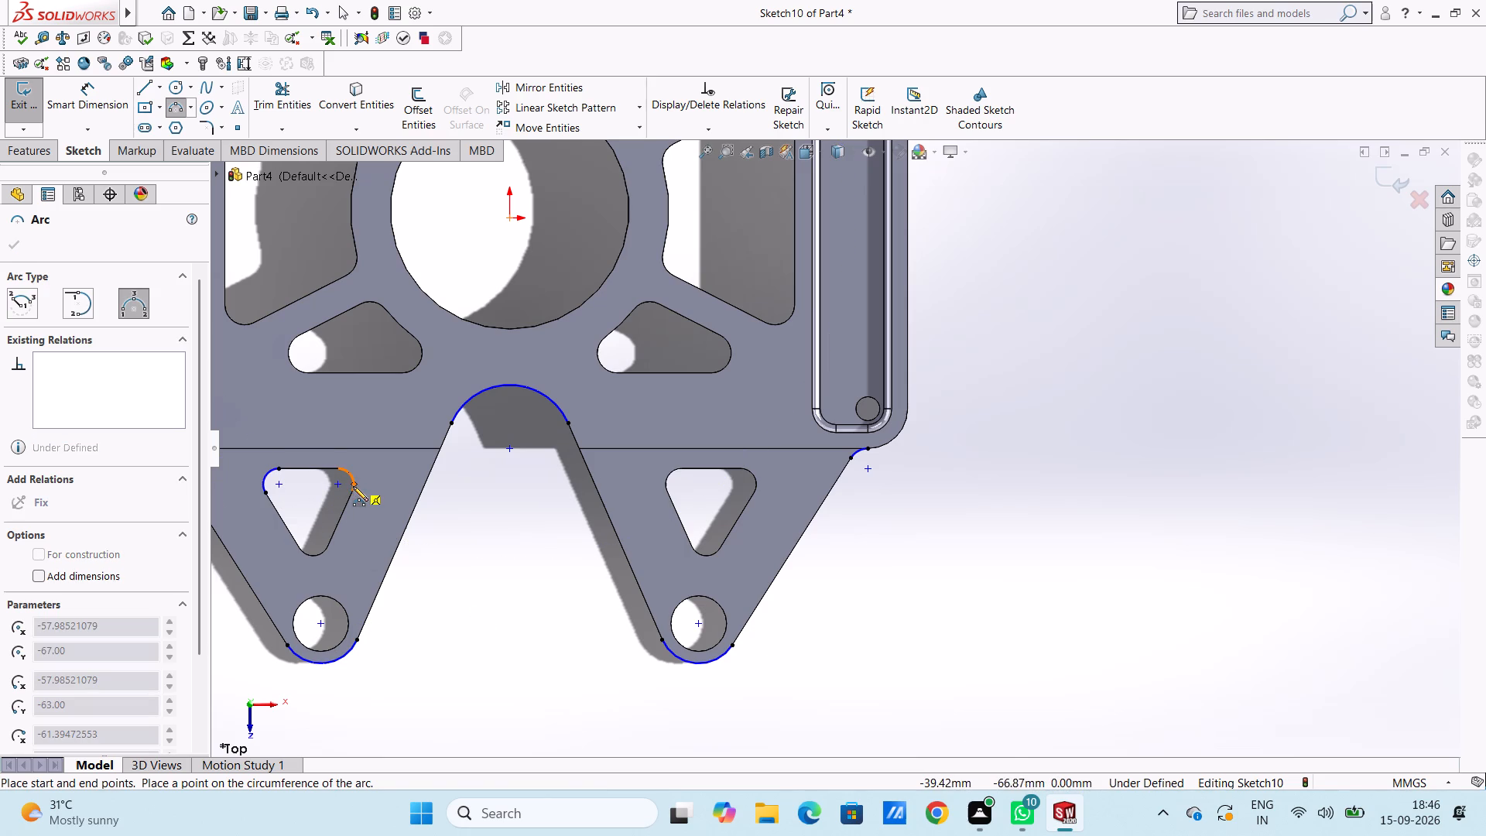
{"action": "left_click", "coordinate": [351, 492]}
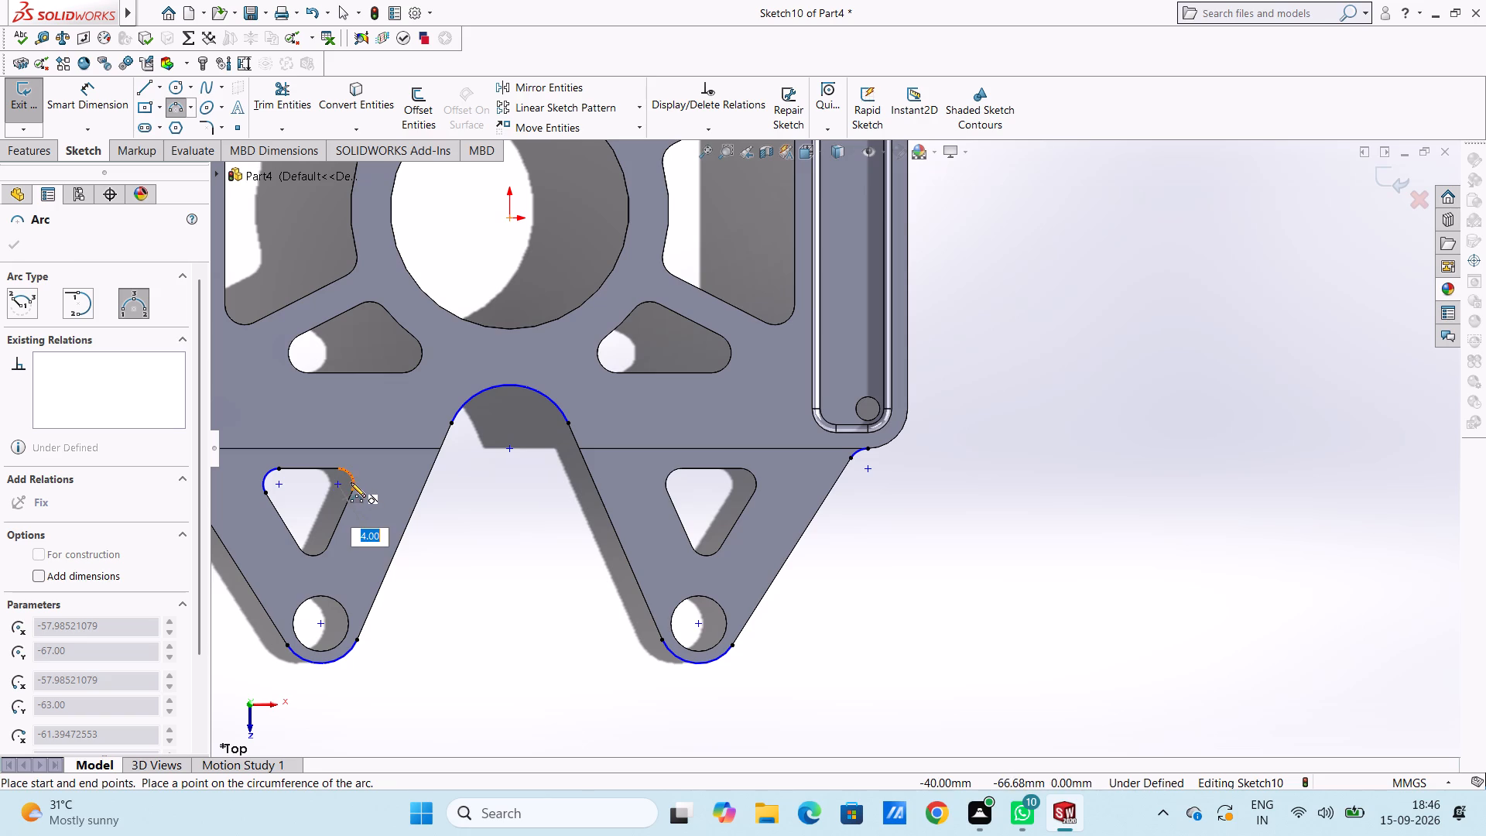
{"action": "left_click", "coordinate": [351, 482]}
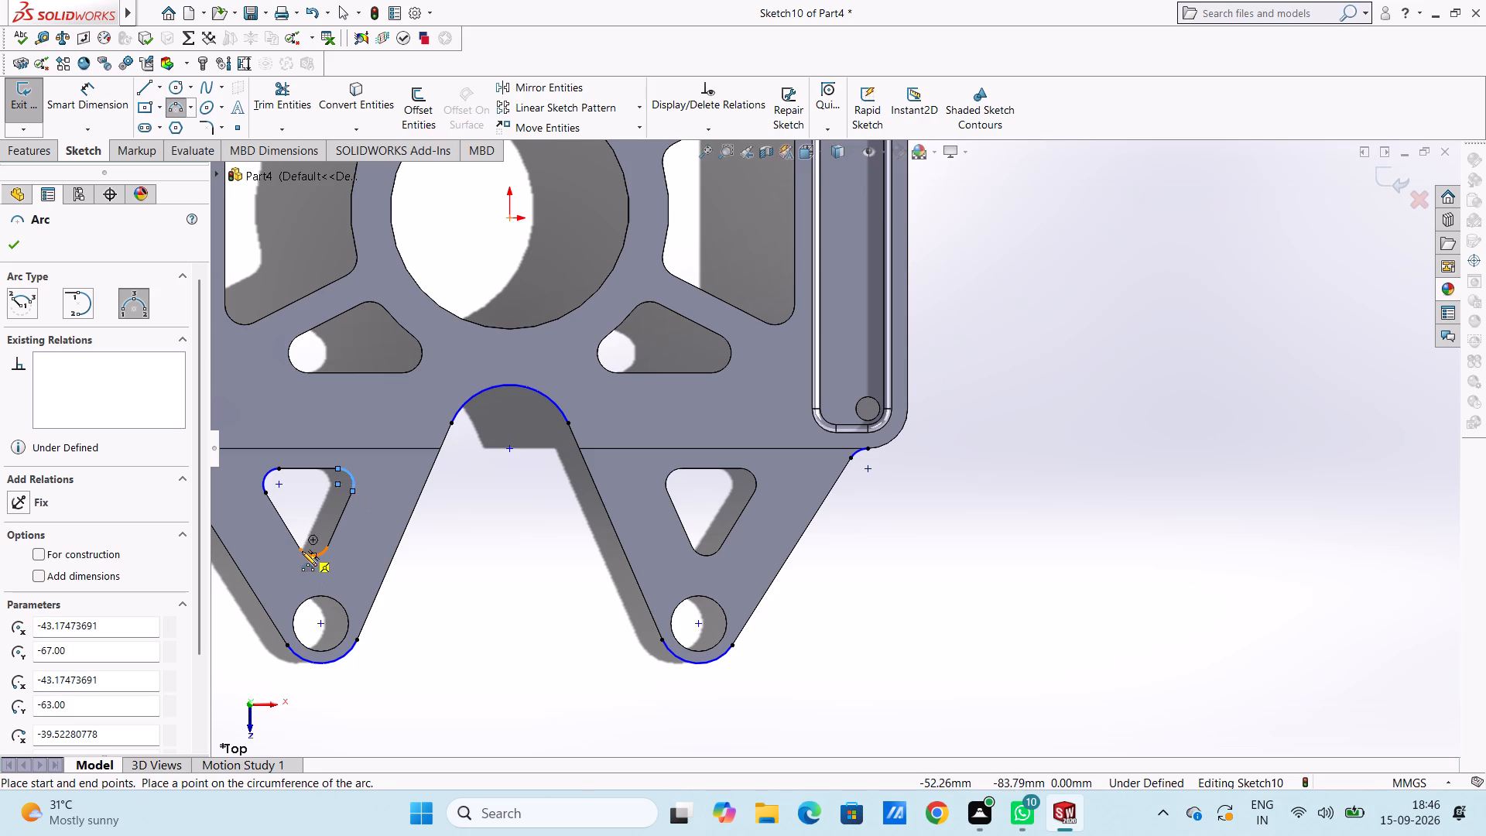
{"action": "left_click", "coordinate": [302, 550]}
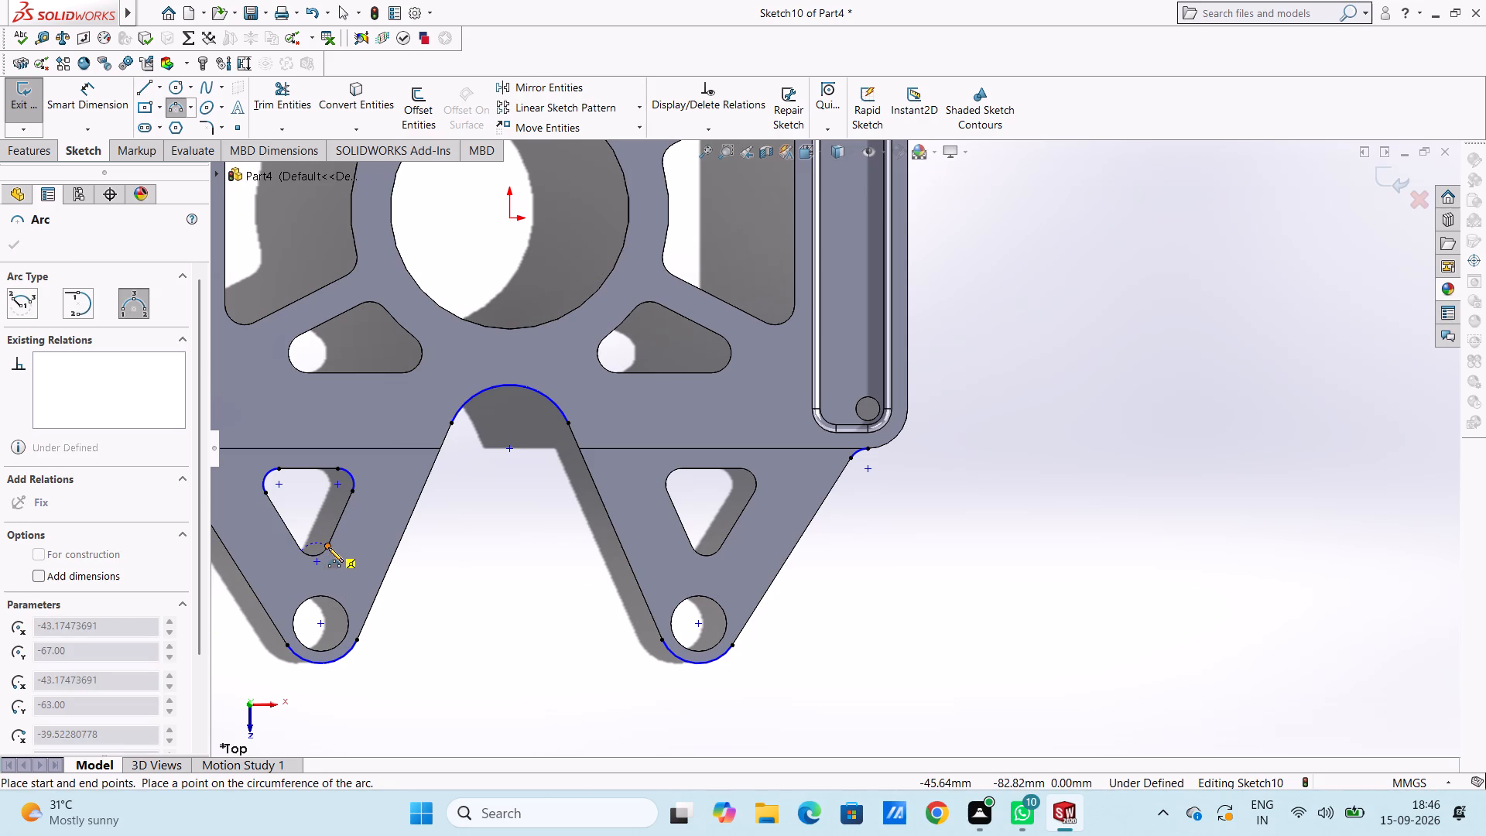
{"action": "left_click", "coordinate": [328, 547]}
{"action": "left_click", "coordinate": [323, 553]}
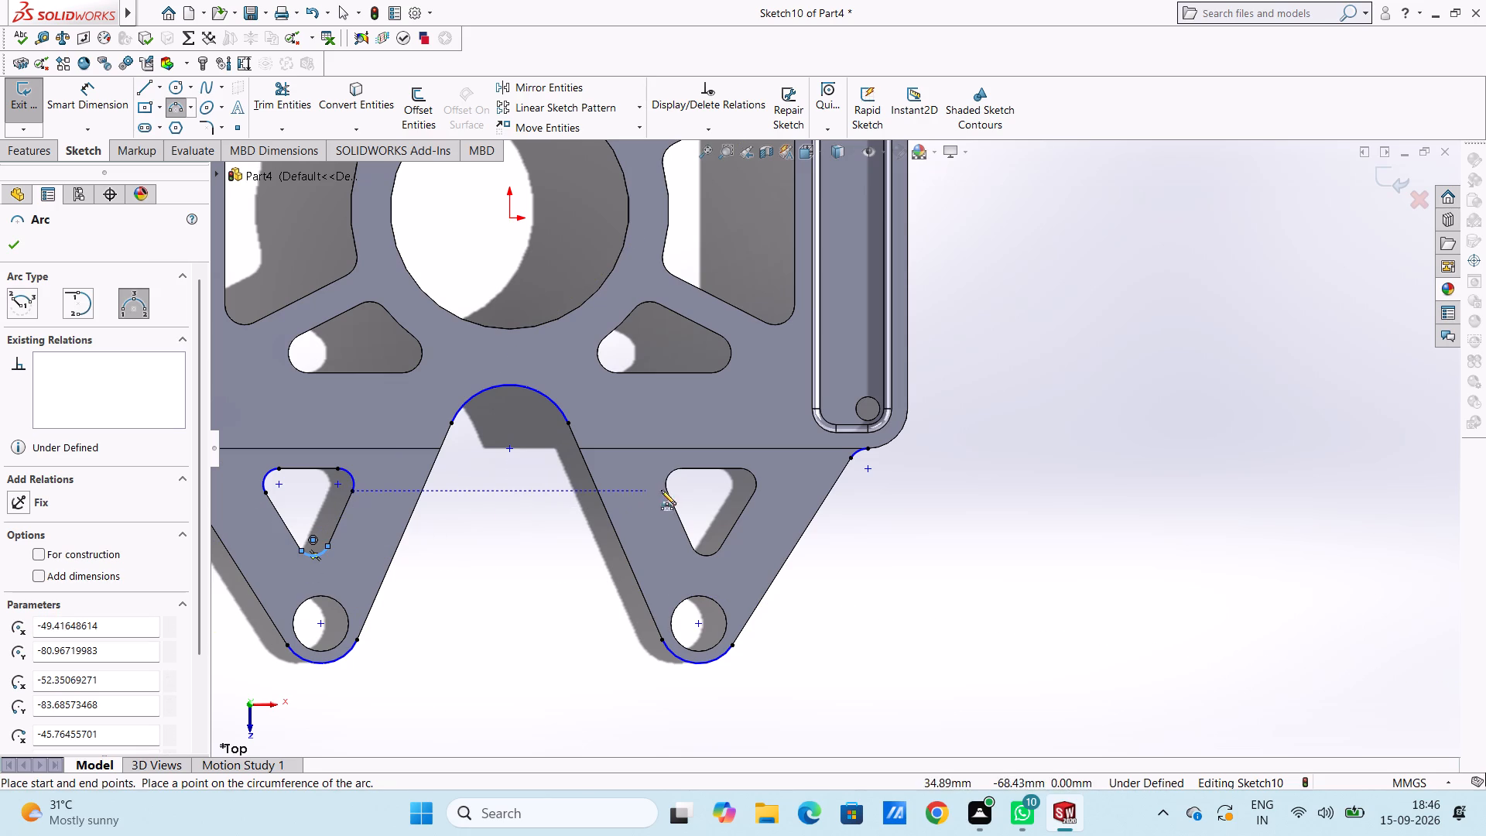
Trace 4 mm radius three-point arcs over the three rounded corners of the right lug's triangular cutout.
{"action": "left_click", "coordinate": [667, 492]}
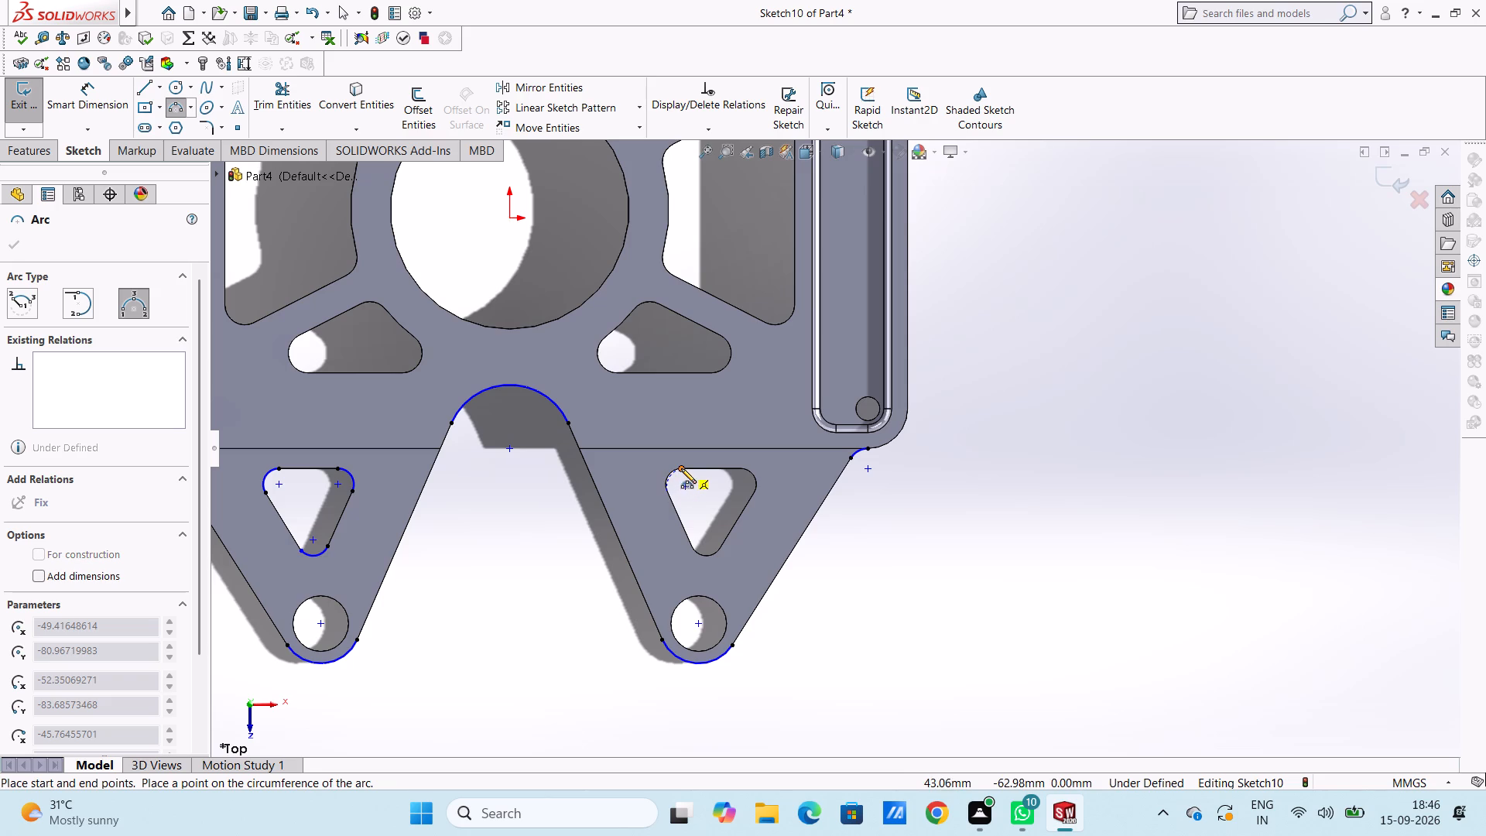
{"action": "left_click", "coordinate": [682, 468]}
{"action": "left_click", "coordinate": [678, 468]}
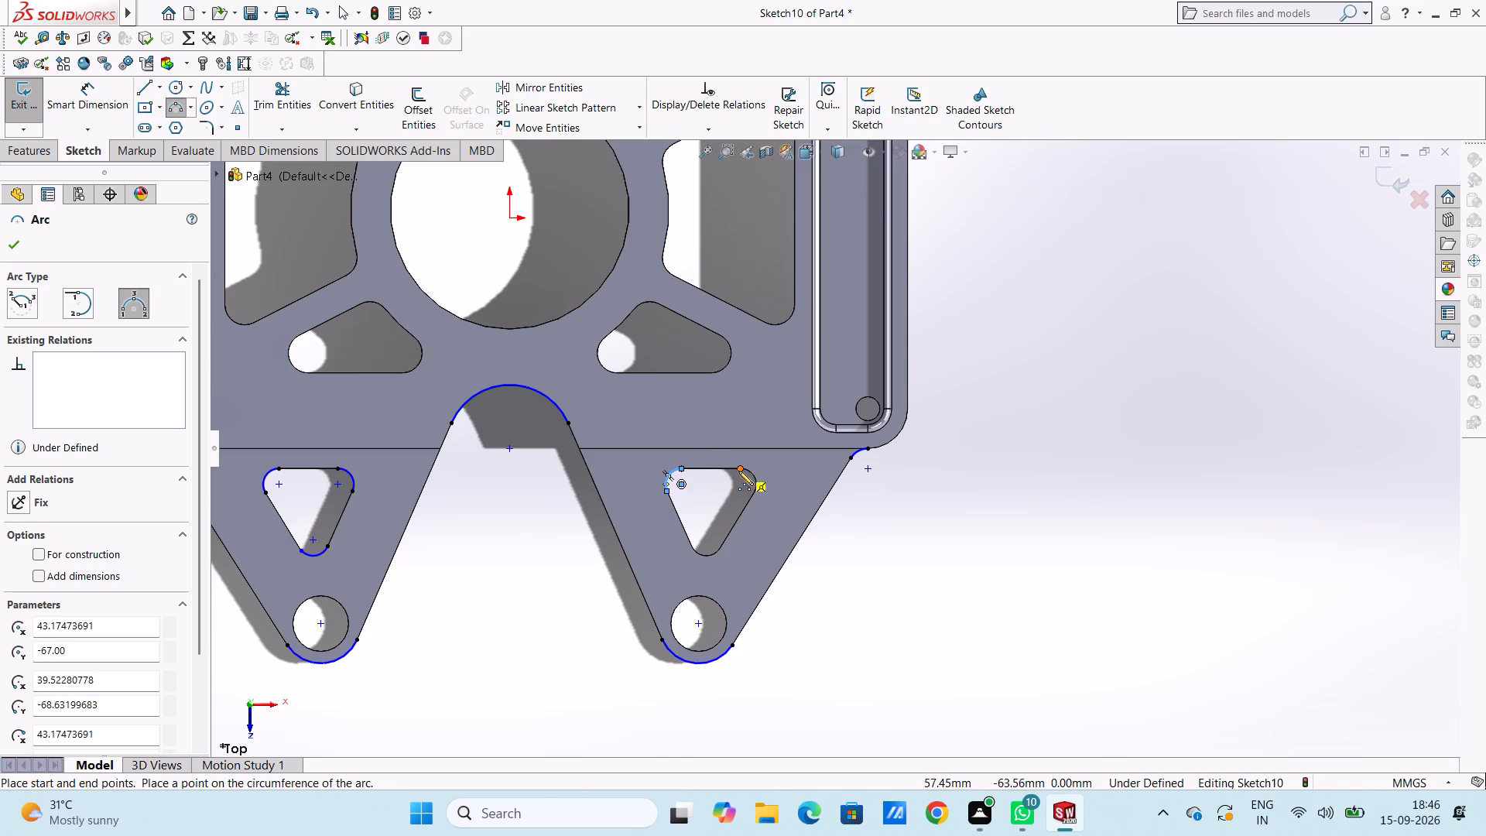
{"action": "left_click", "coordinate": [738, 469]}
{"action": "left_click", "coordinate": [754, 492]}
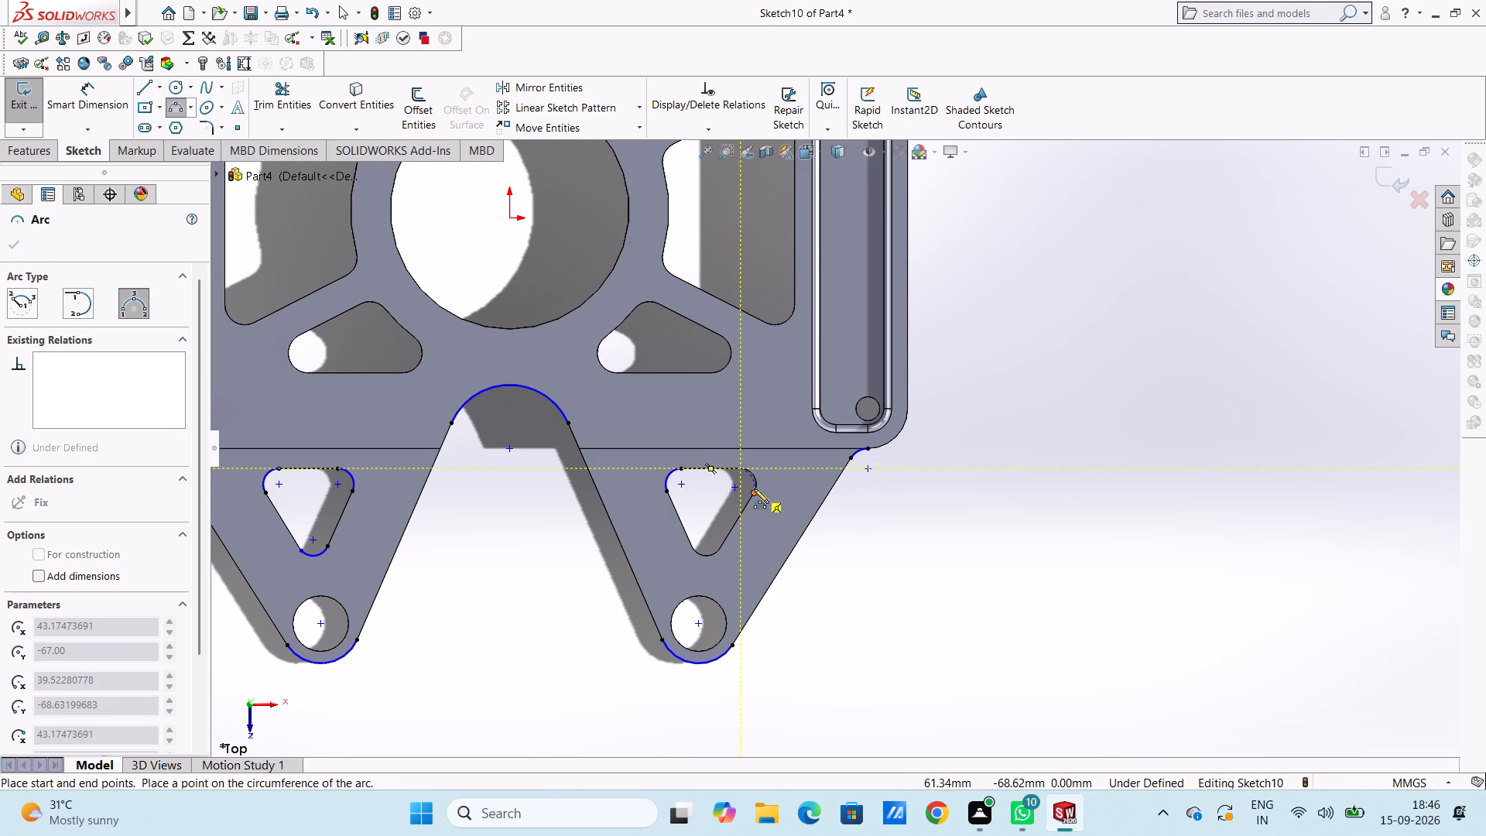
{"action": "left_click", "coordinate": [756, 485]}
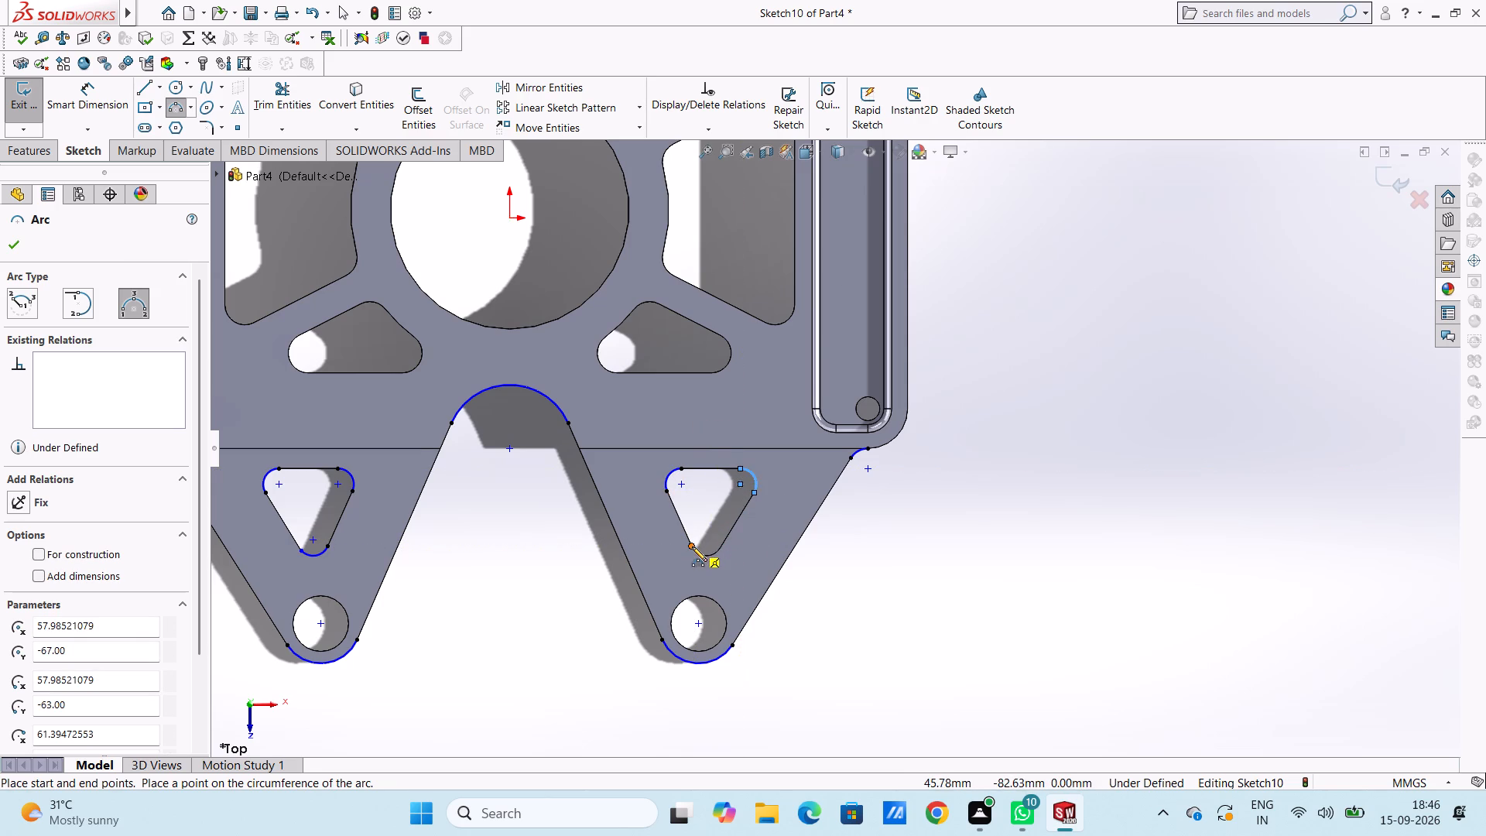
{"action": "left_click", "coordinate": [692, 546]}
{"action": "left_click", "coordinate": [721, 547]}
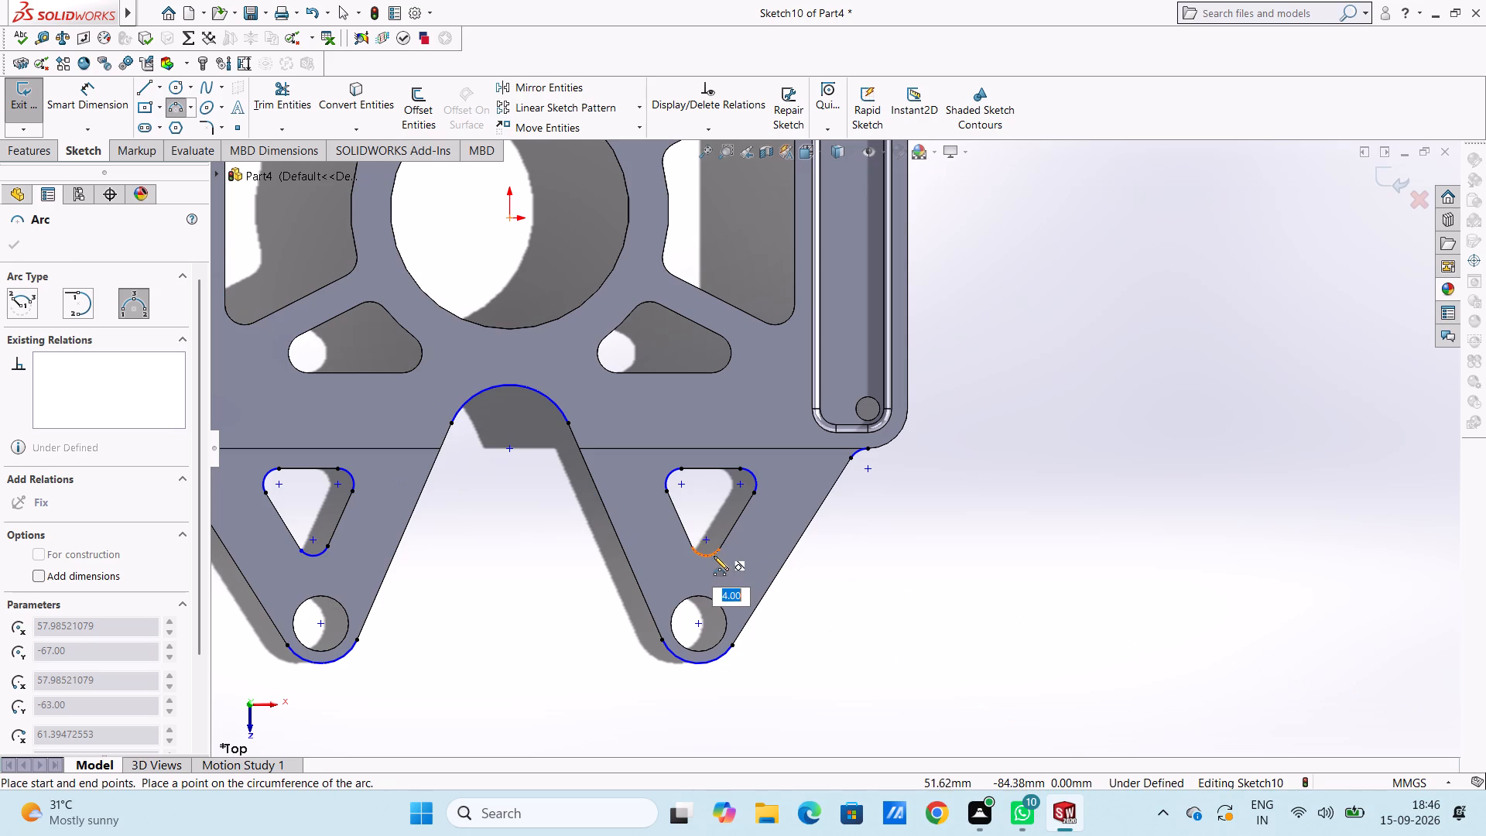
{"action": "left_click", "coordinate": [713, 557]}
{"action": "key", "text": "Escape"}
{"action": "key", "text": "Escape"}
{"action": "key", "text": "Escape"}
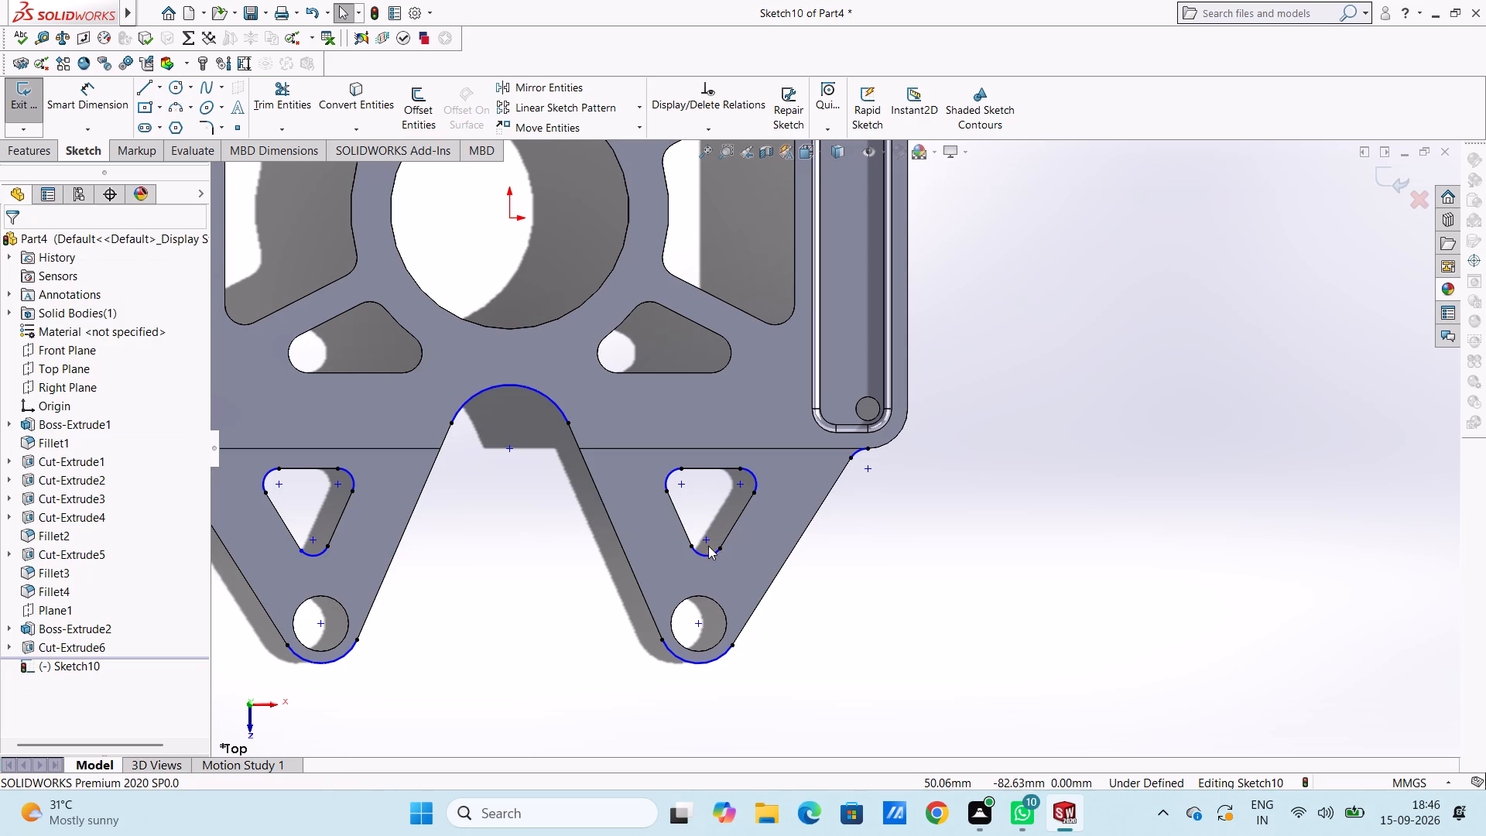
Trace lines over the left lug's top edge, its outer slanted edge about 56 mm long, and its inner slanted edge about 59 mm long.
{"action": "scroll", "coordinate": [461, 572], "scroll_direction": "up", "scroll_amount": 2}
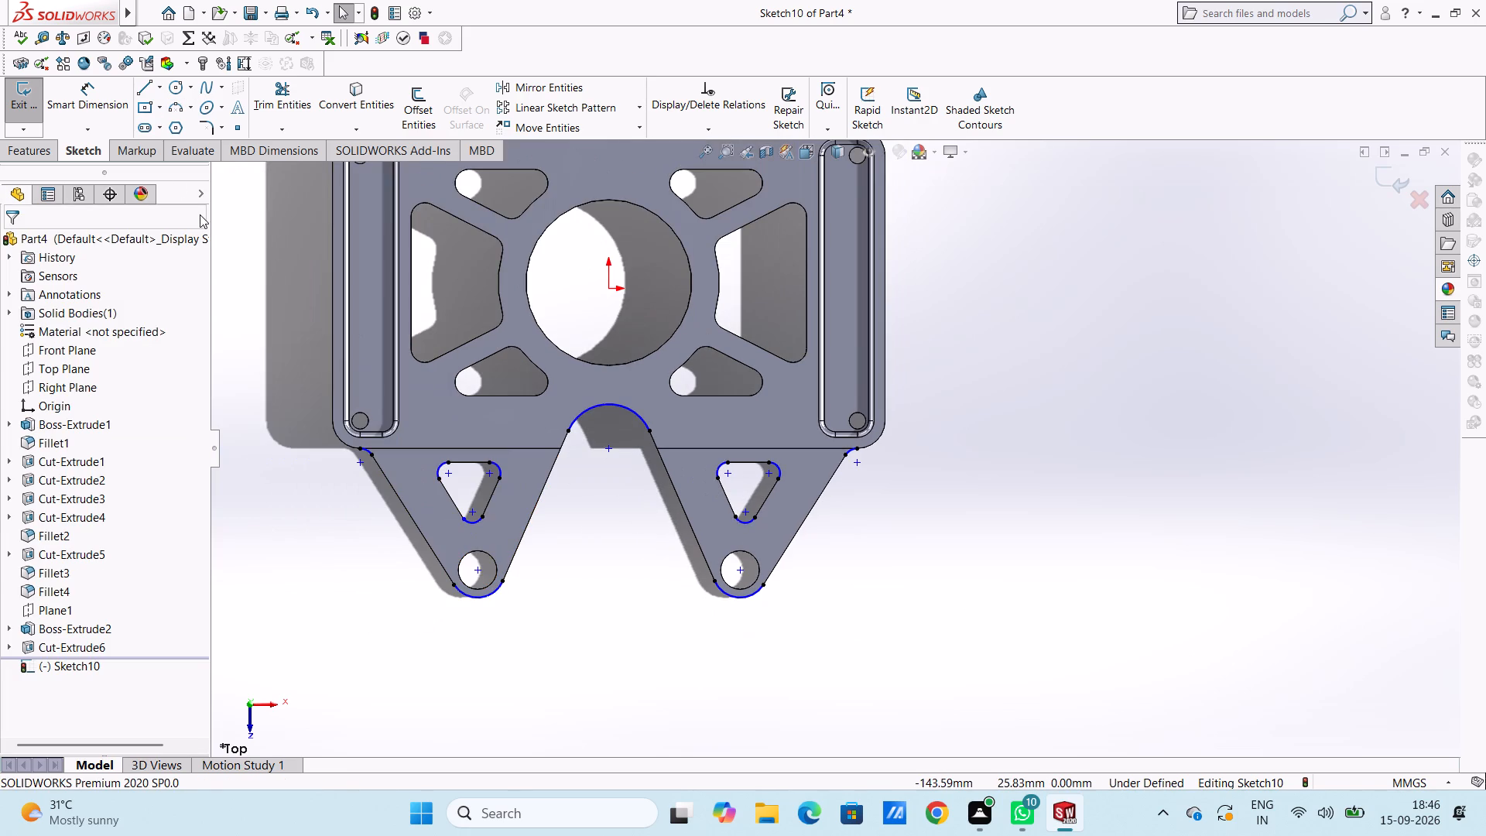
{"action": "left_click", "coordinate": [146, 90]}
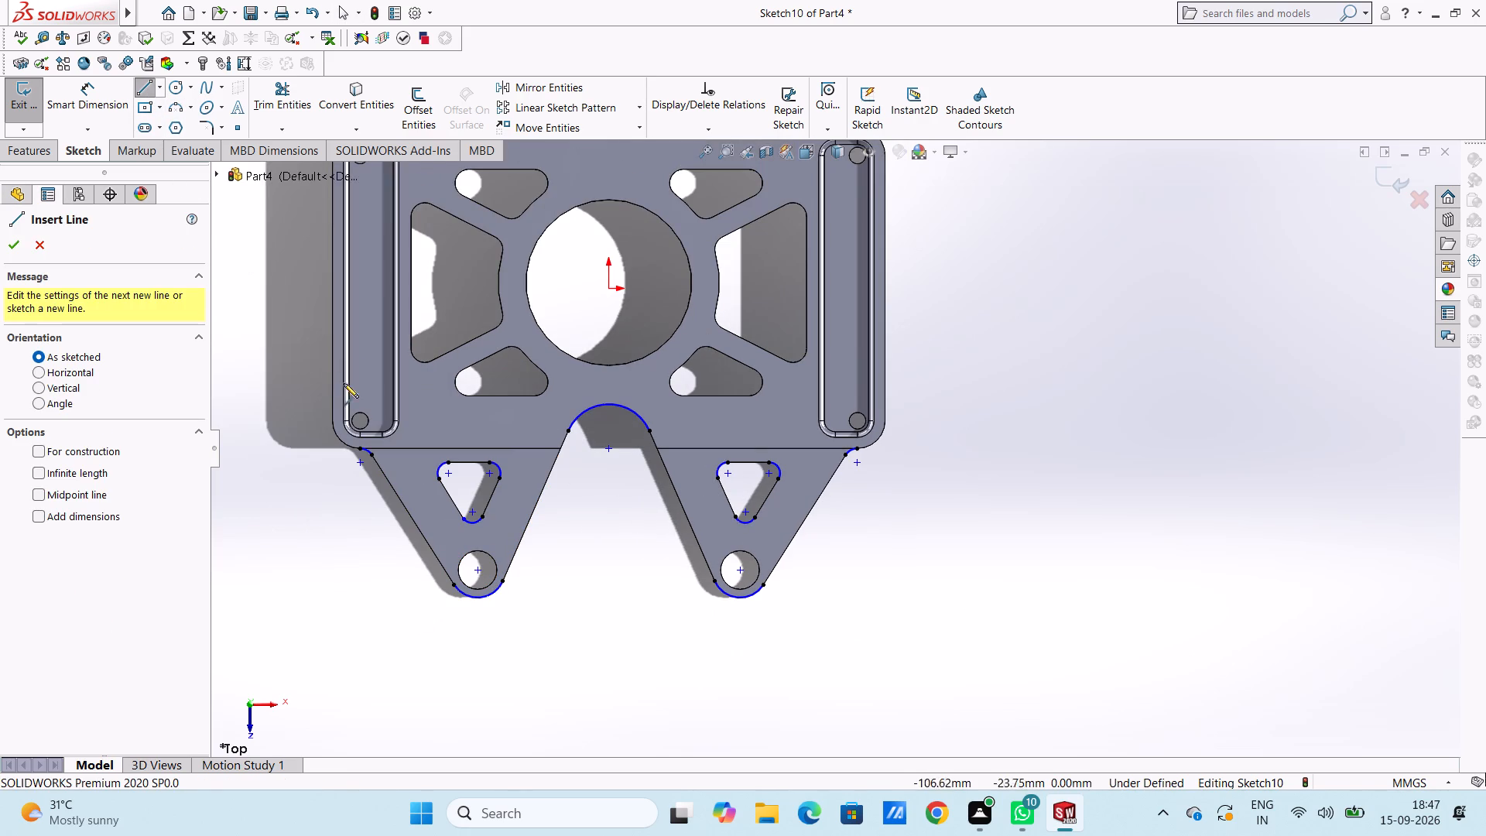
{"action": "left_click", "coordinate": [361, 447]}
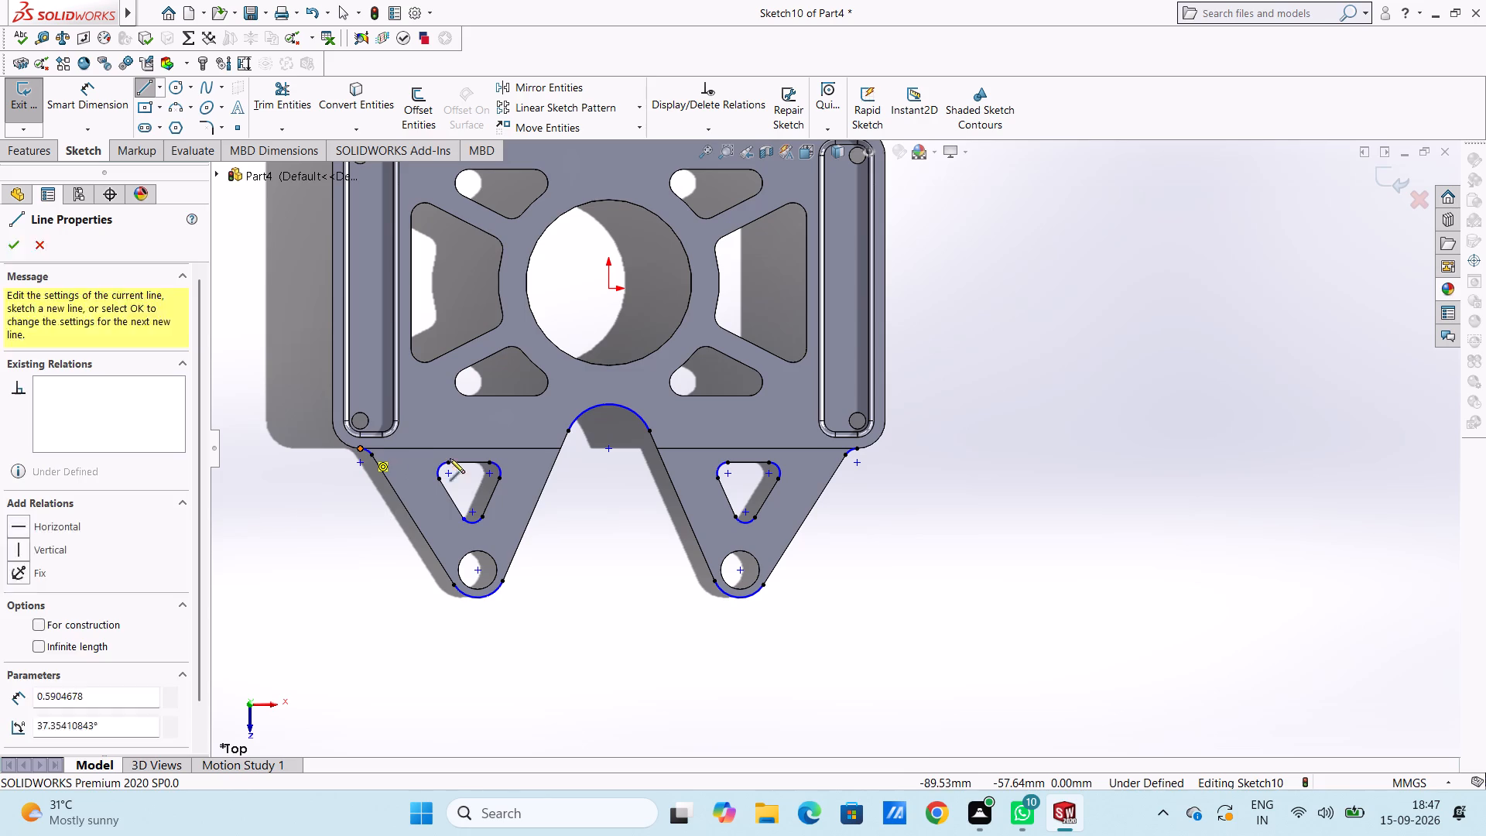
{"action": "left_click", "coordinate": [560, 448]}
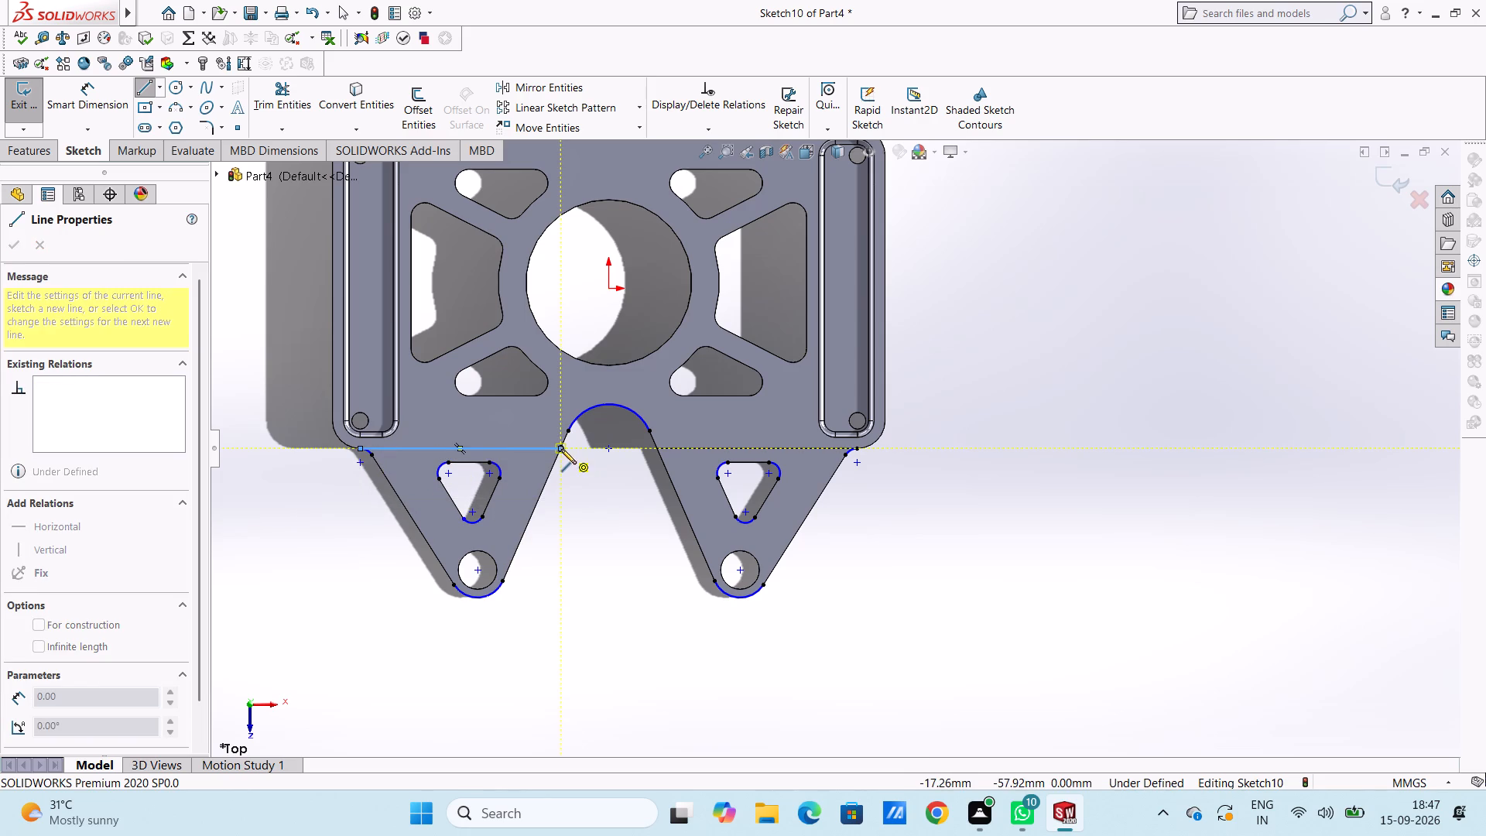
{"action": "key", "text": "Escape"}
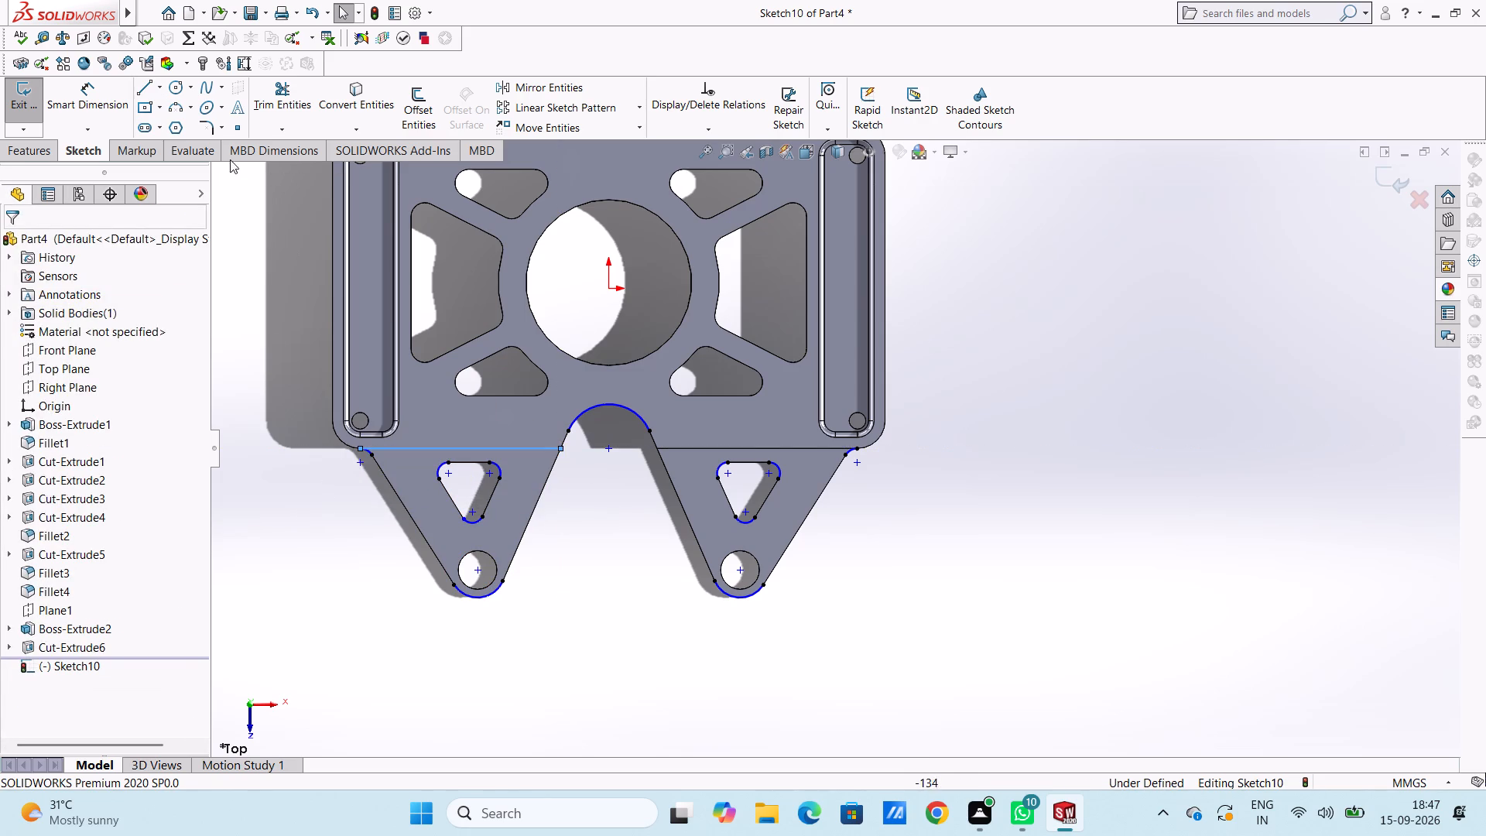
{"action": "left_click", "coordinate": [150, 91]}
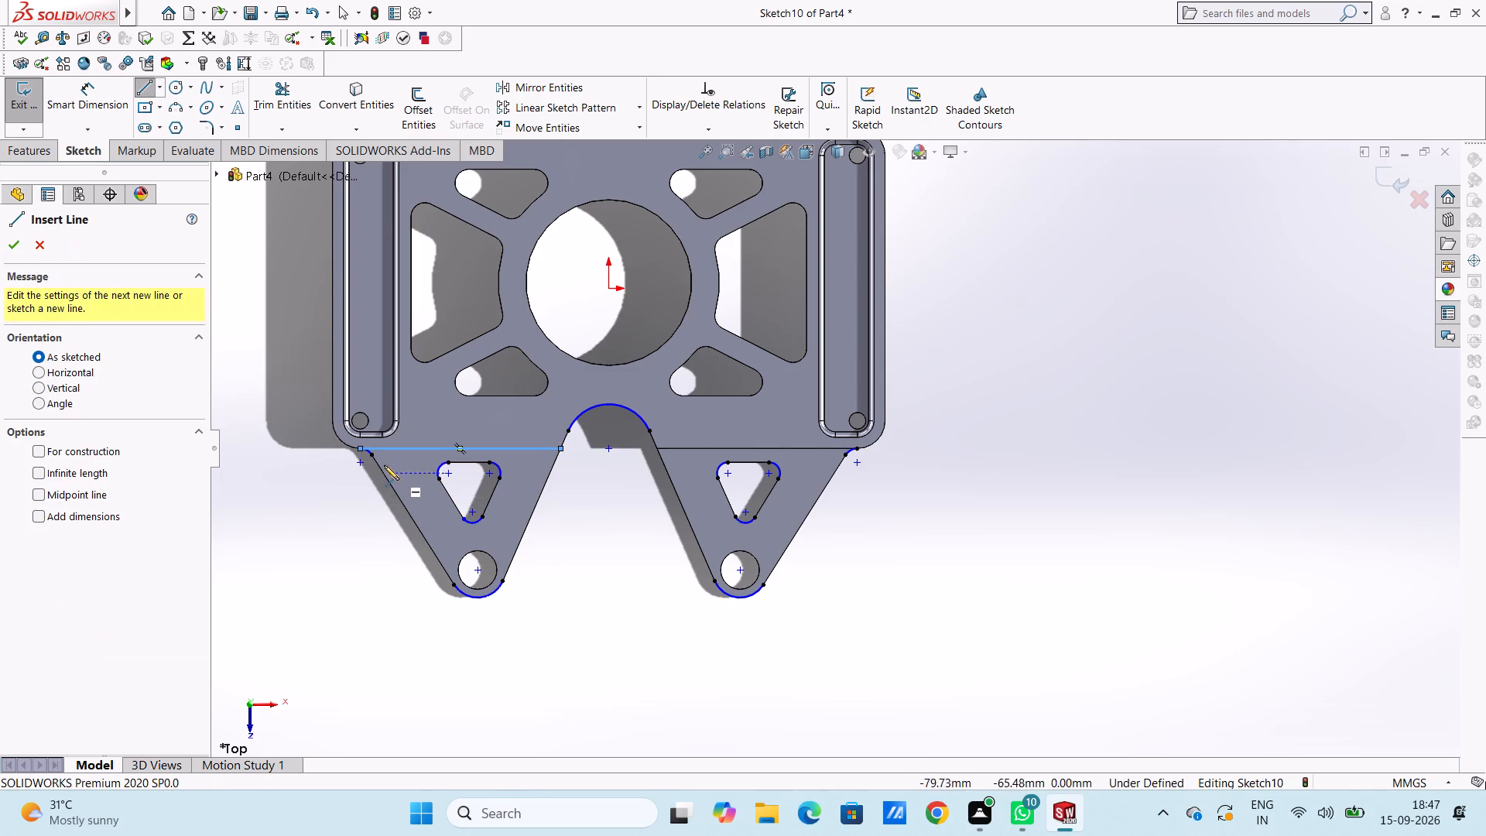
{"action": "left_click_drag", "start_coordinate": [373, 454], "coordinate": [376, 464]}
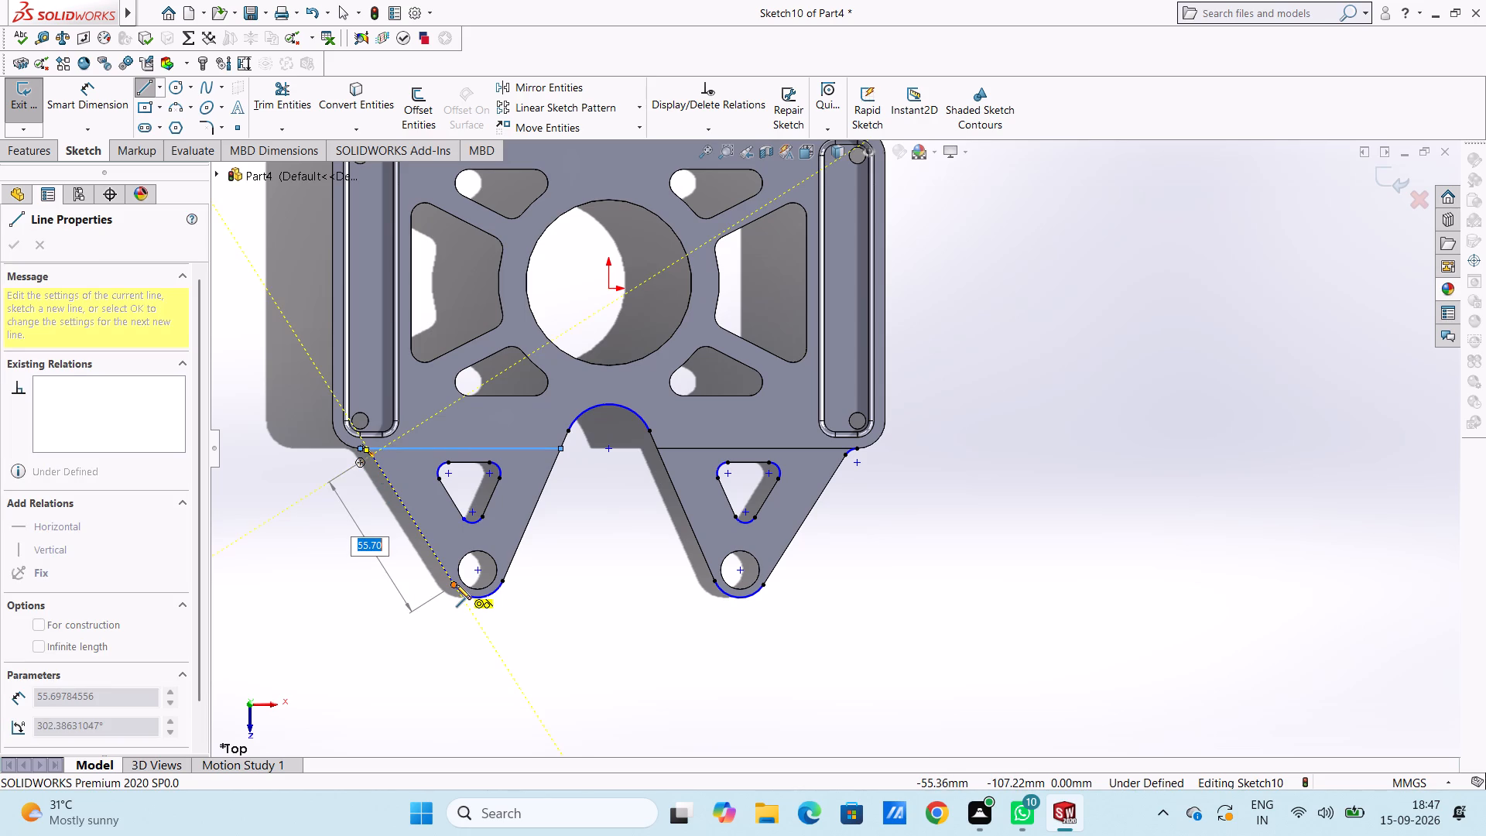
{"action": "left_click", "coordinate": [456, 584]}
{"action": "key", "text": "Escape"}
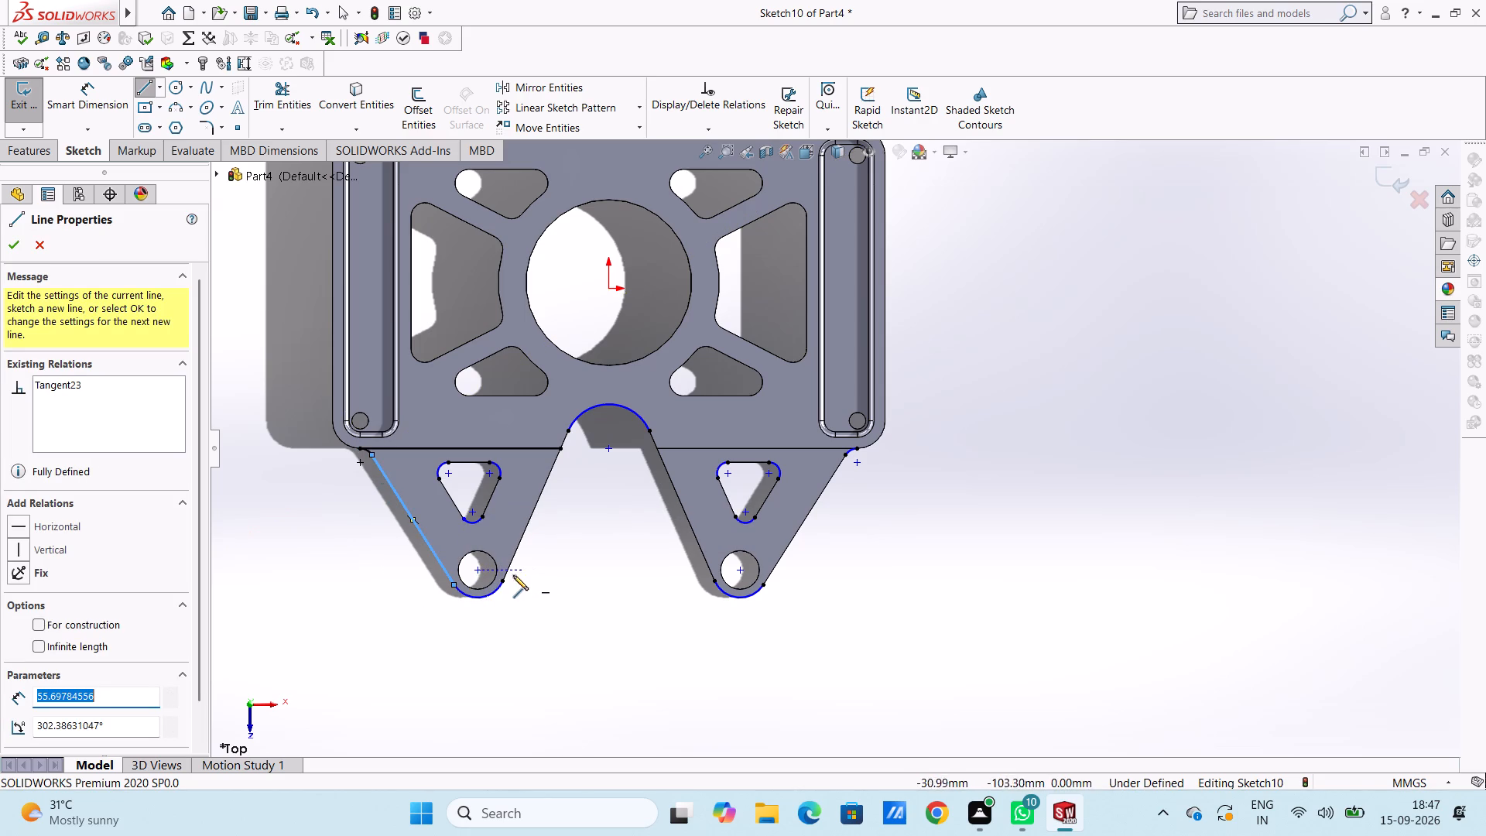
{"action": "left_click", "coordinate": [504, 580]}
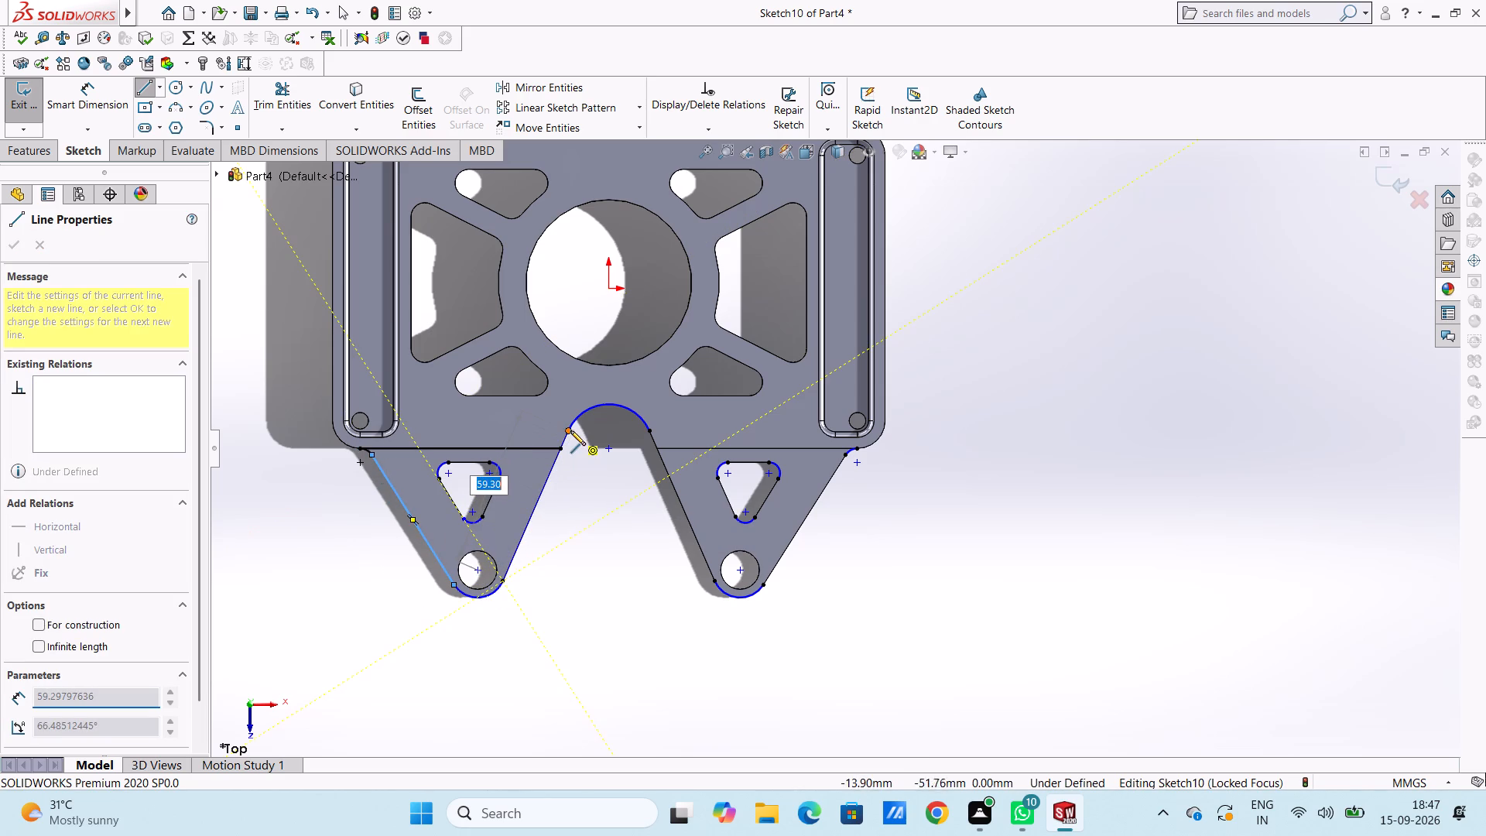
{"action": "left_click", "coordinate": [567, 432]}
{"action": "key", "text": "Escape"}
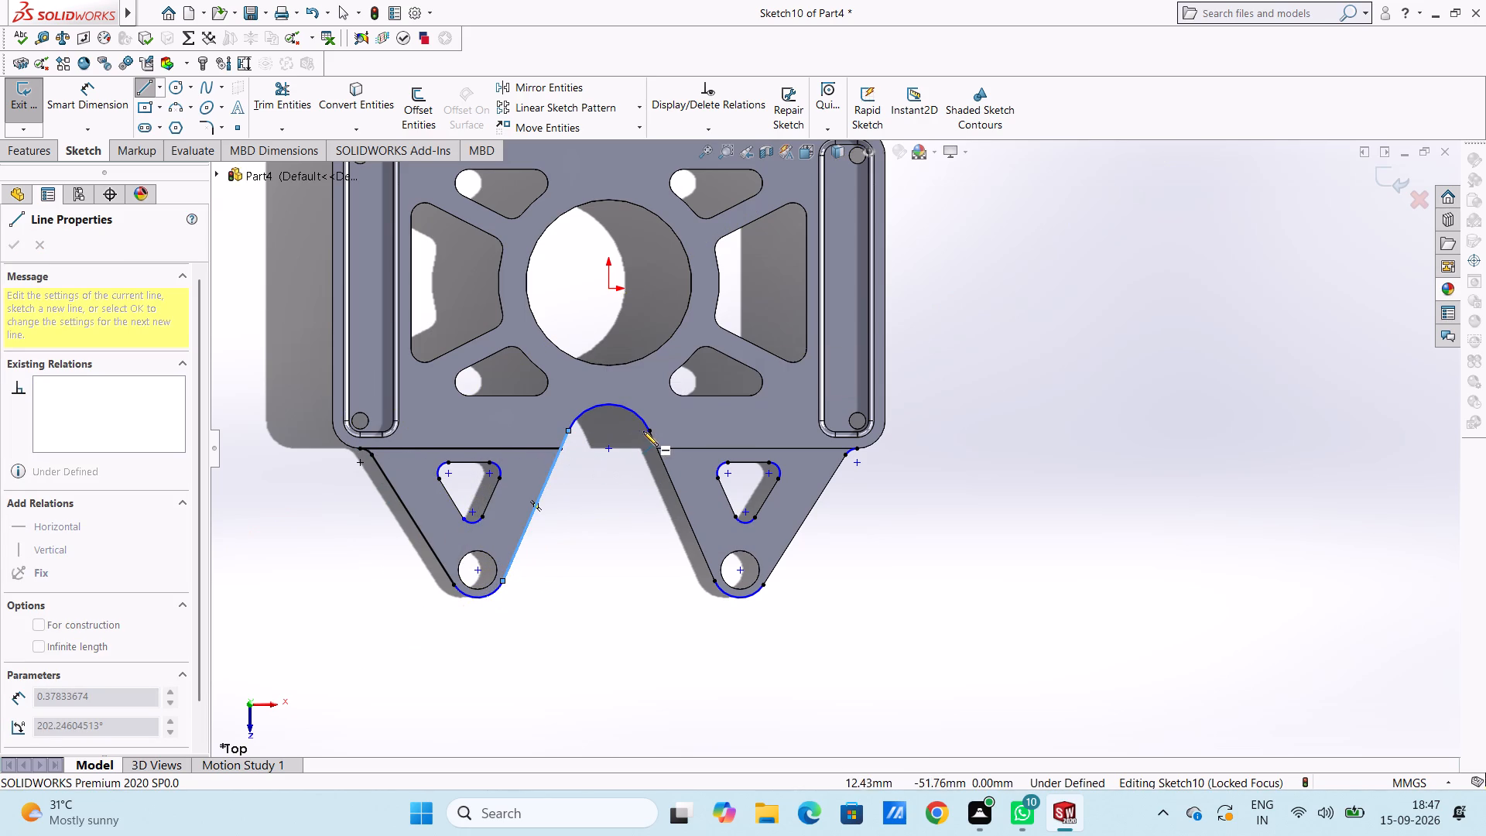
Trace lines over the right lug's inner slanted edge about 59 mm long, its outer slanted edge about 56 mm long, and its top edge.
{"action": "left_click", "coordinate": [650, 433]}
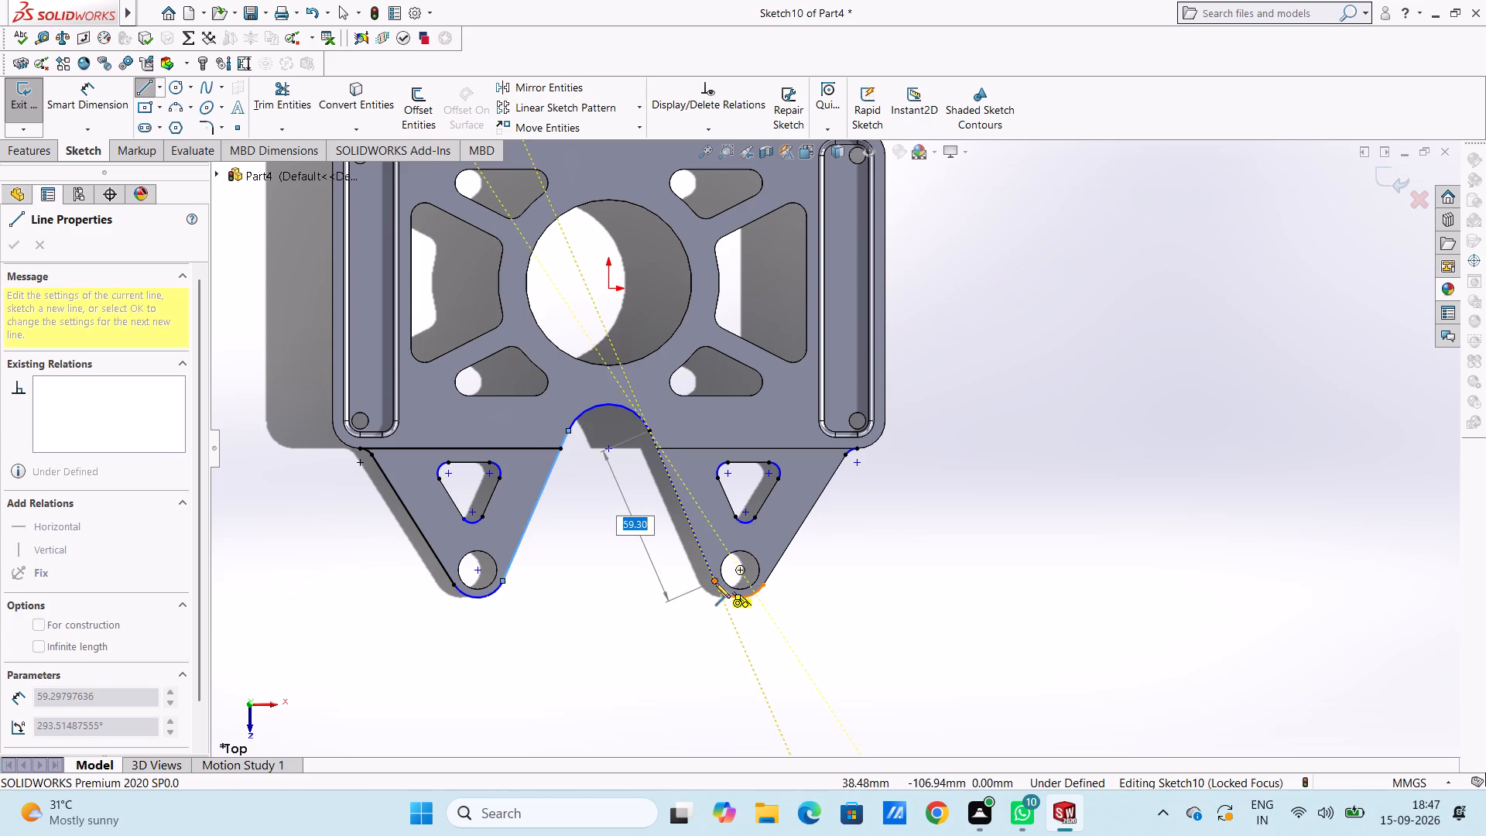
{"action": "left_click", "coordinate": [715, 582]}
{"action": "key", "text": "Escape"}
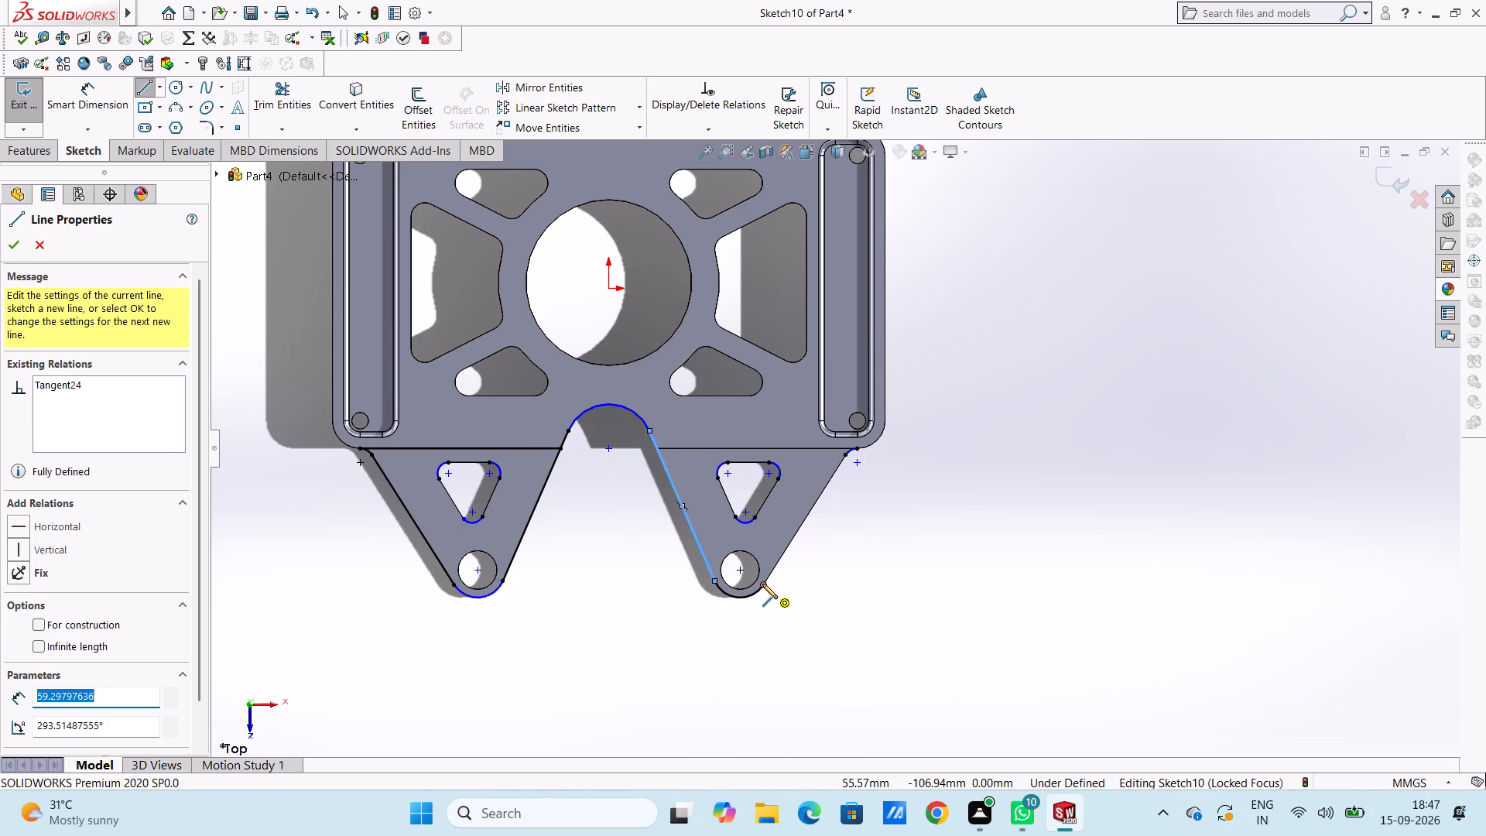
{"action": "left_click", "coordinate": [762, 584]}
{"action": "left_click", "coordinate": [846, 456]}
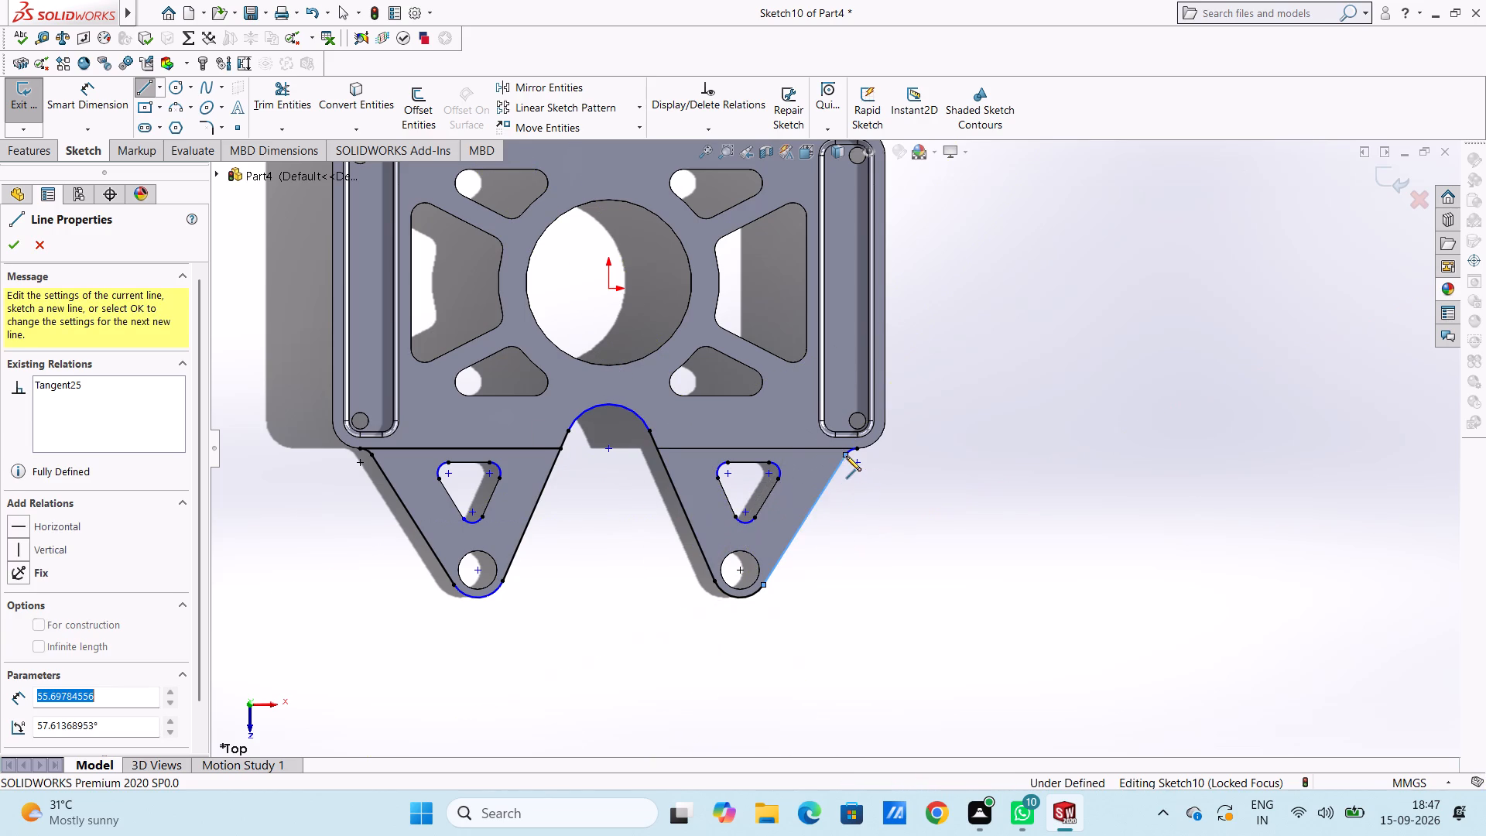
{"action": "key", "text": "Escape"}
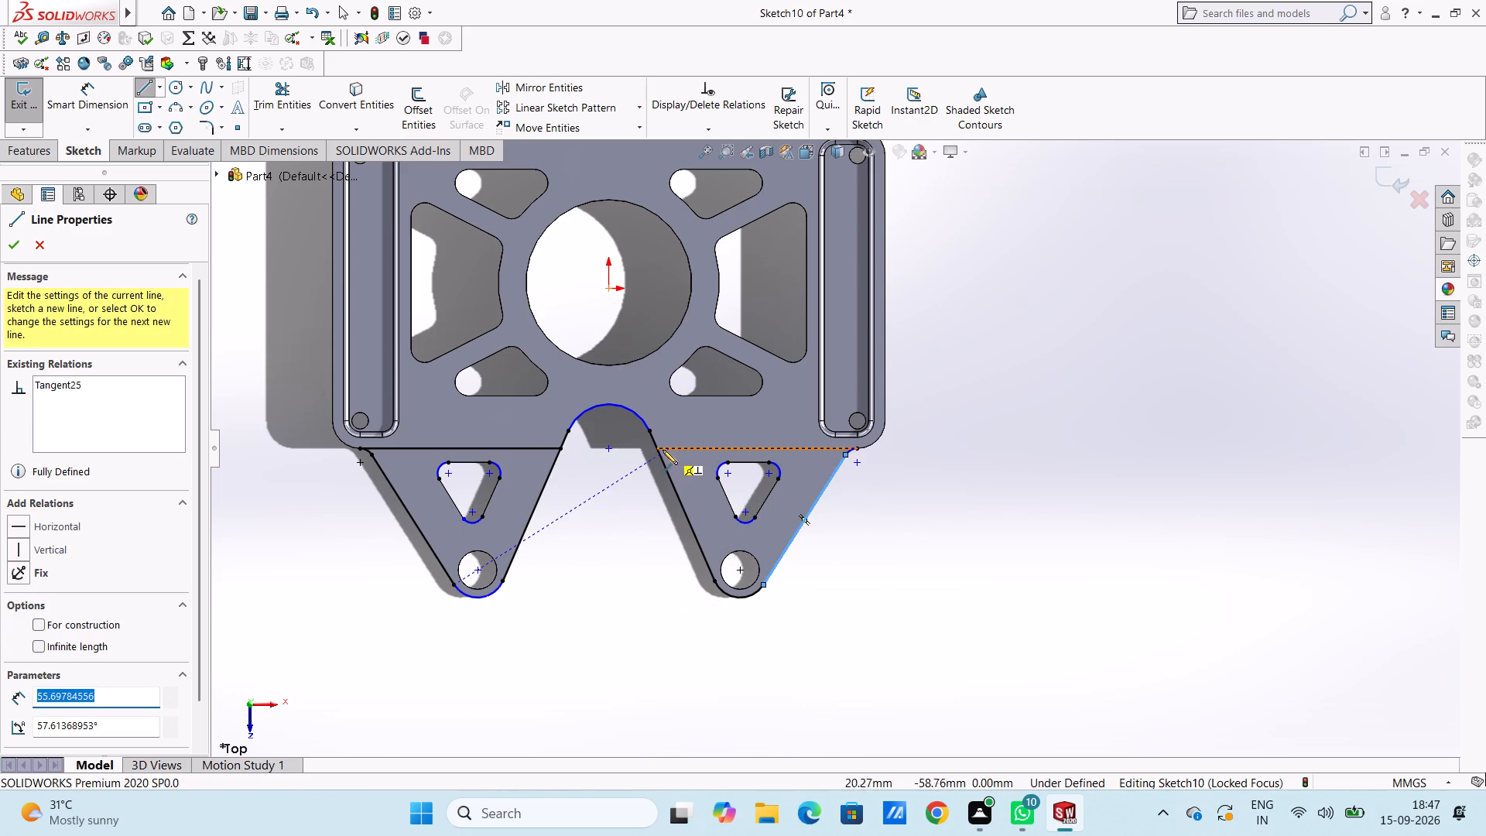
{"action": "left_click", "coordinate": [657, 449]}
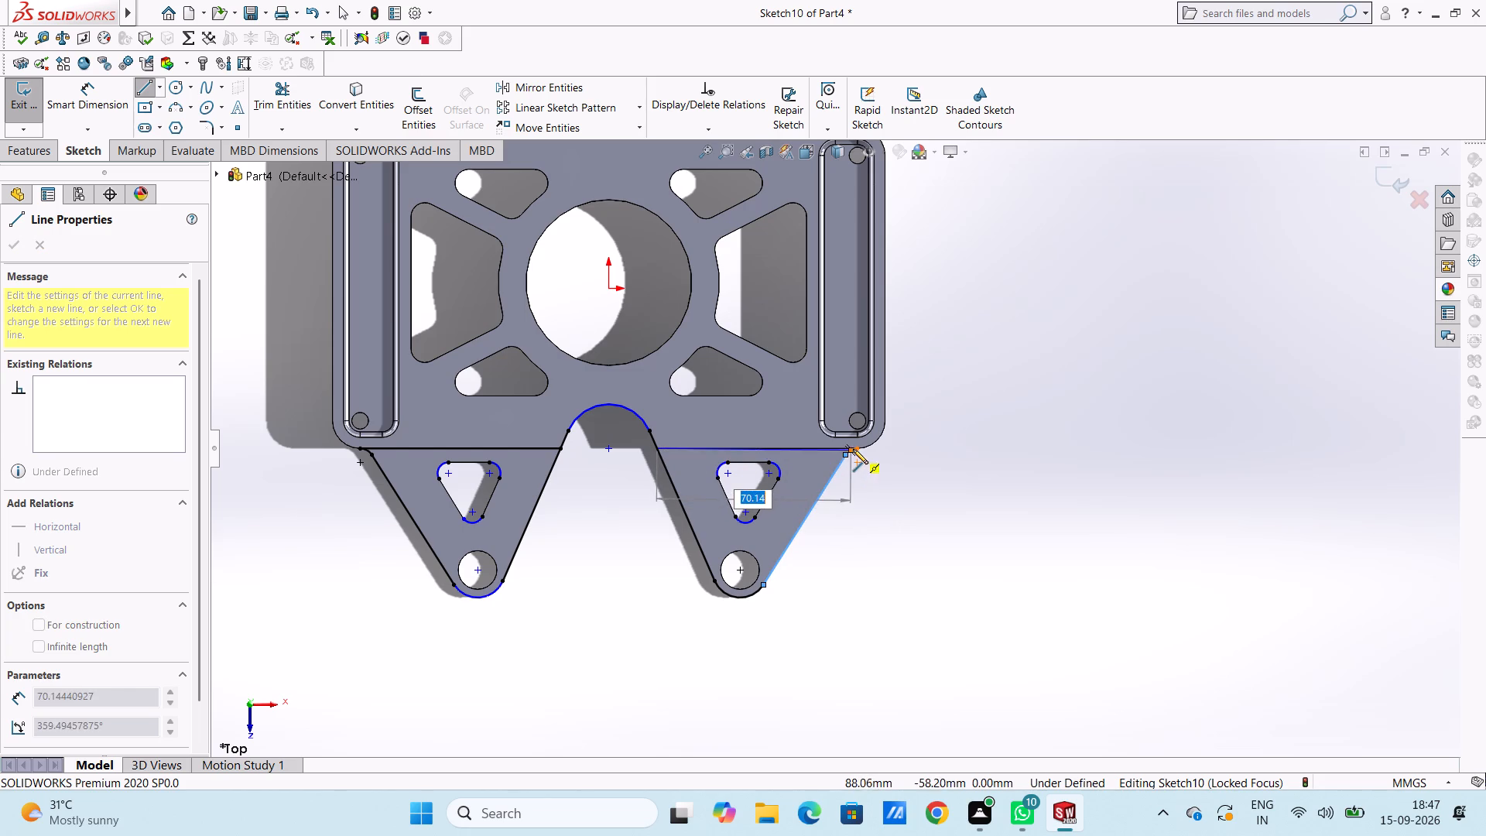
{"action": "left_click", "coordinate": [856, 447]}
{"action": "key", "text": "Escape"}
{"action": "key", "text": "Escape"}
{"action": "key", "text": "Escape"}
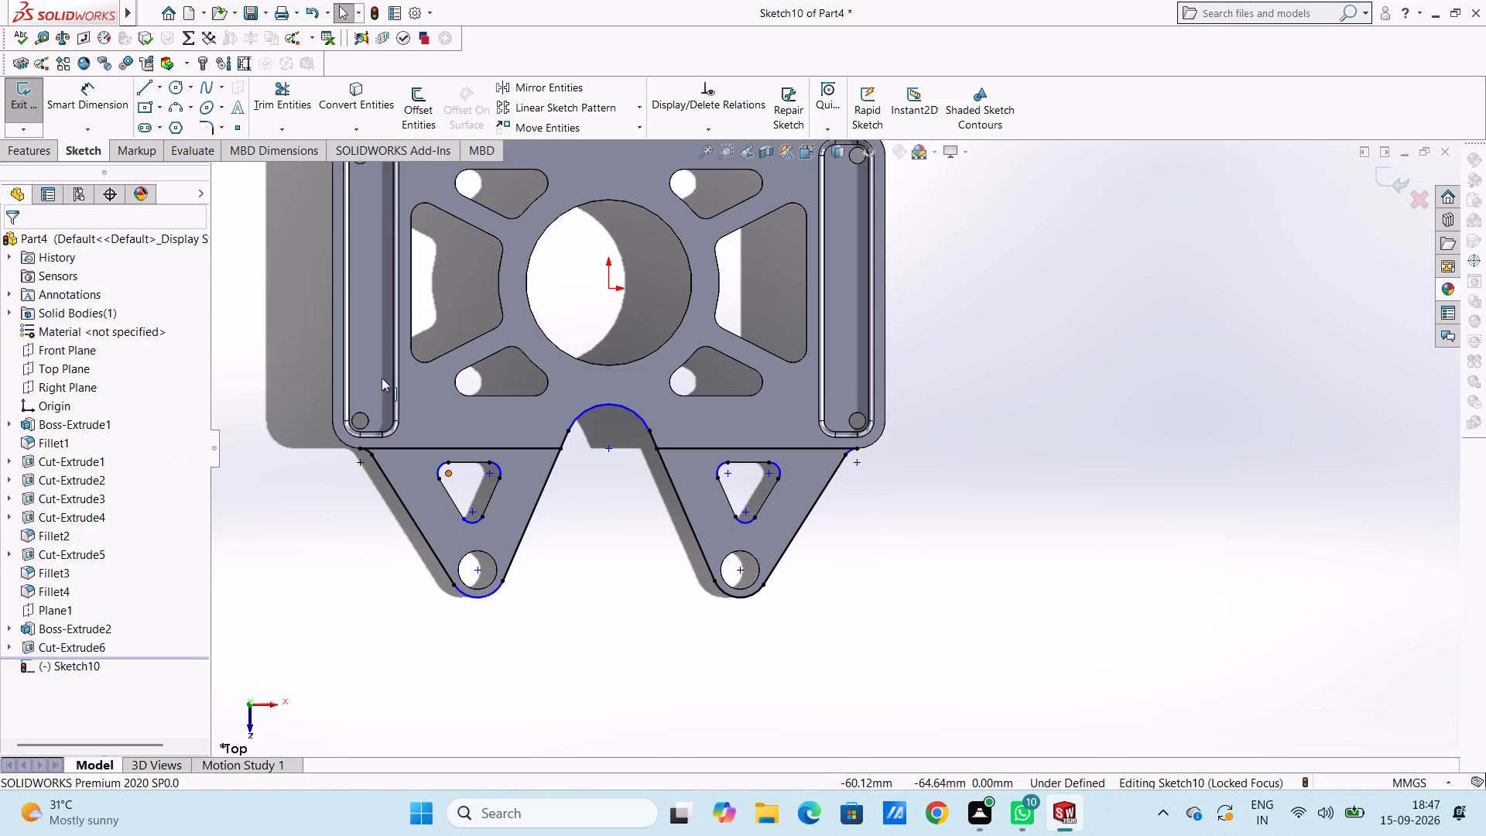
Trace lines over the left lug's triangular cutout between its corner arcs: the top edge about 15 mm long and both slanted sides.
{"action": "left_click", "coordinate": [150, 94]}
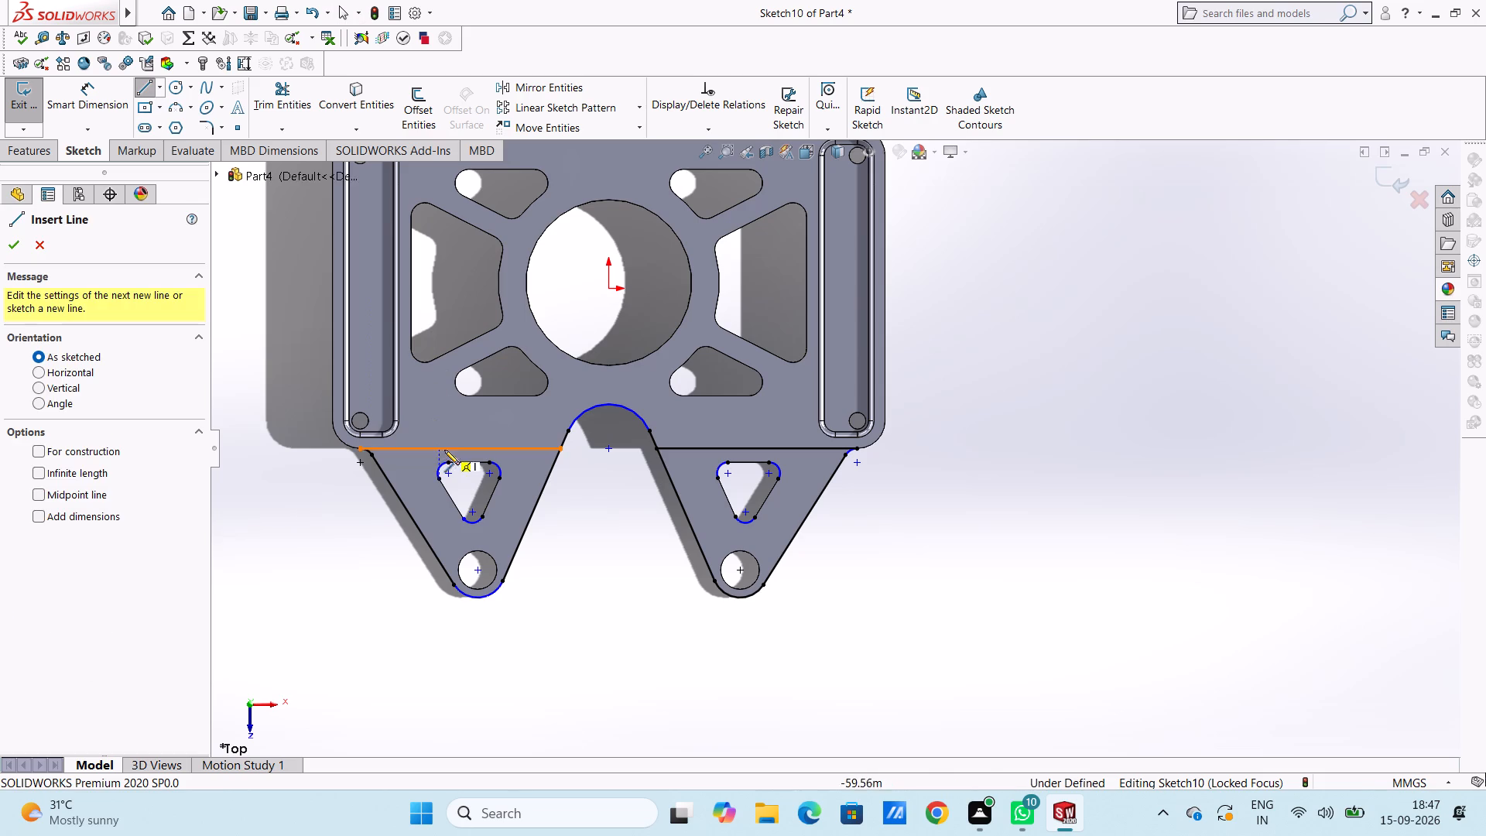
{"action": "left_click", "coordinate": [448, 462]}
{"action": "left_click", "coordinate": [488, 463]}
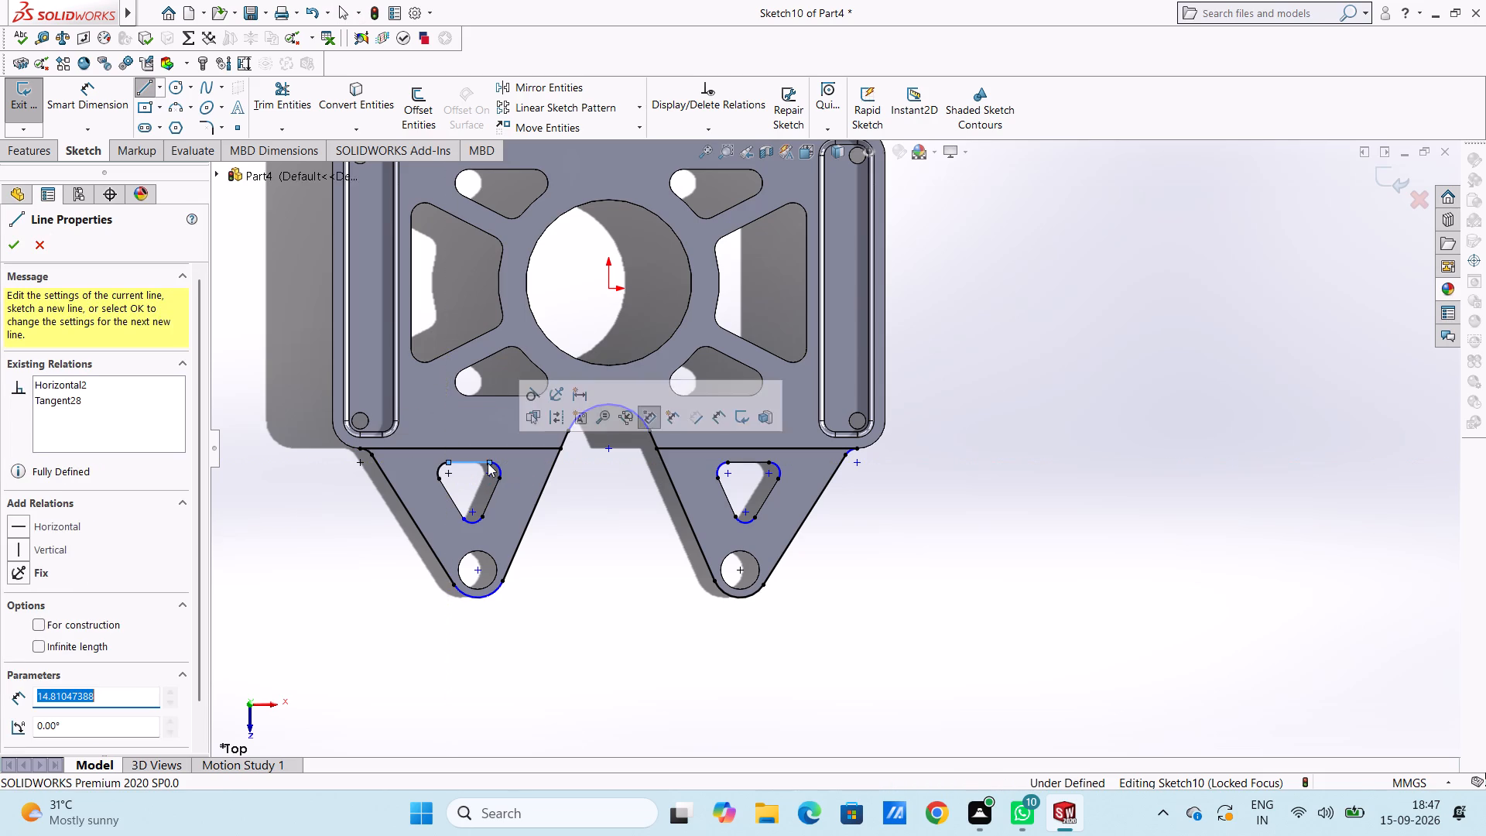
{"action": "key", "text": "Escape"}
{"action": "left_click", "coordinate": [499, 477]}
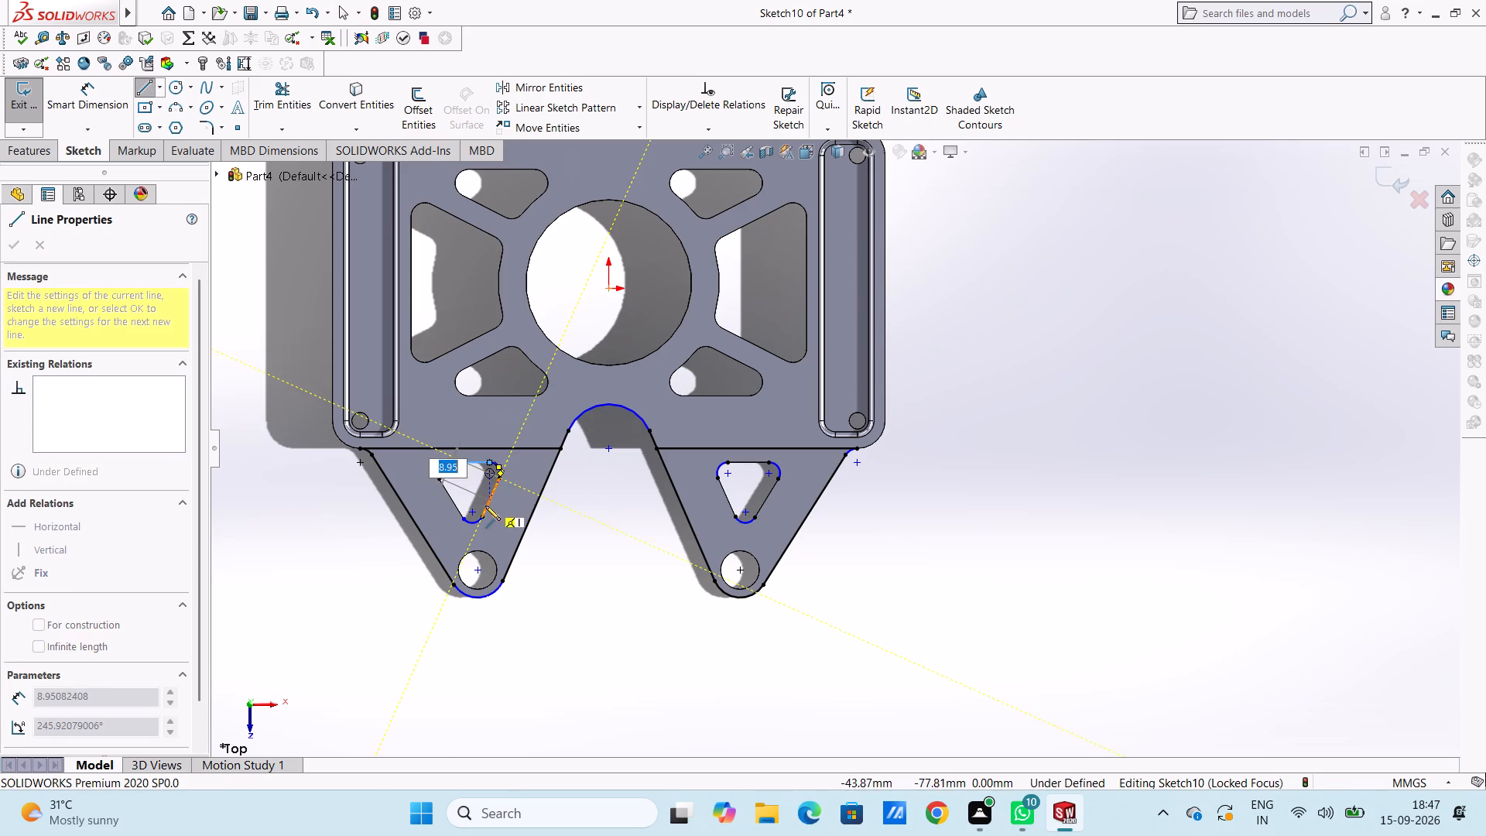
{"action": "left_click", "coordinate": [481, 516]}
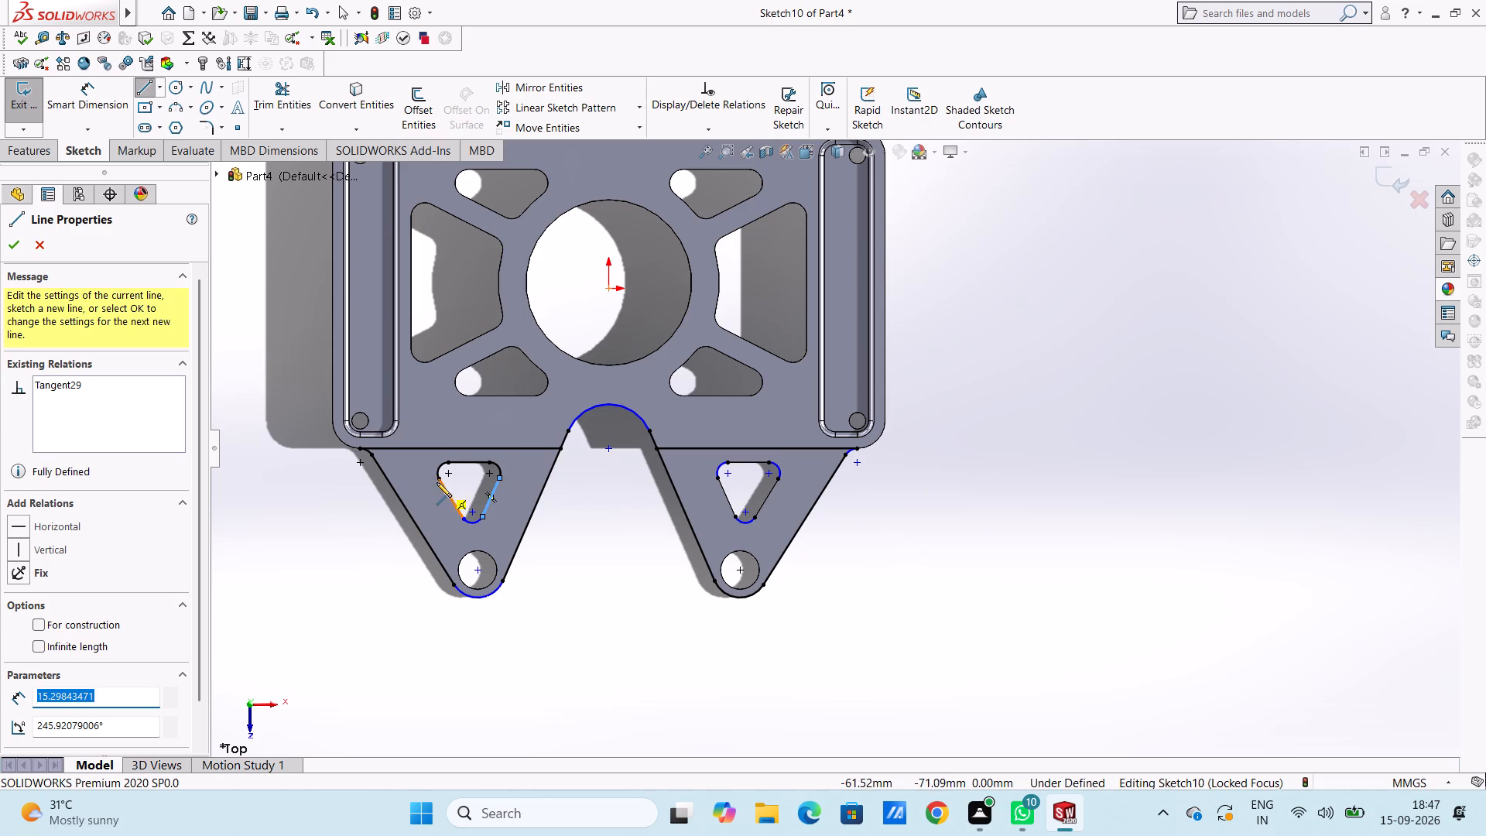
{"action": "left_click", "coordinate": [438, 479]}
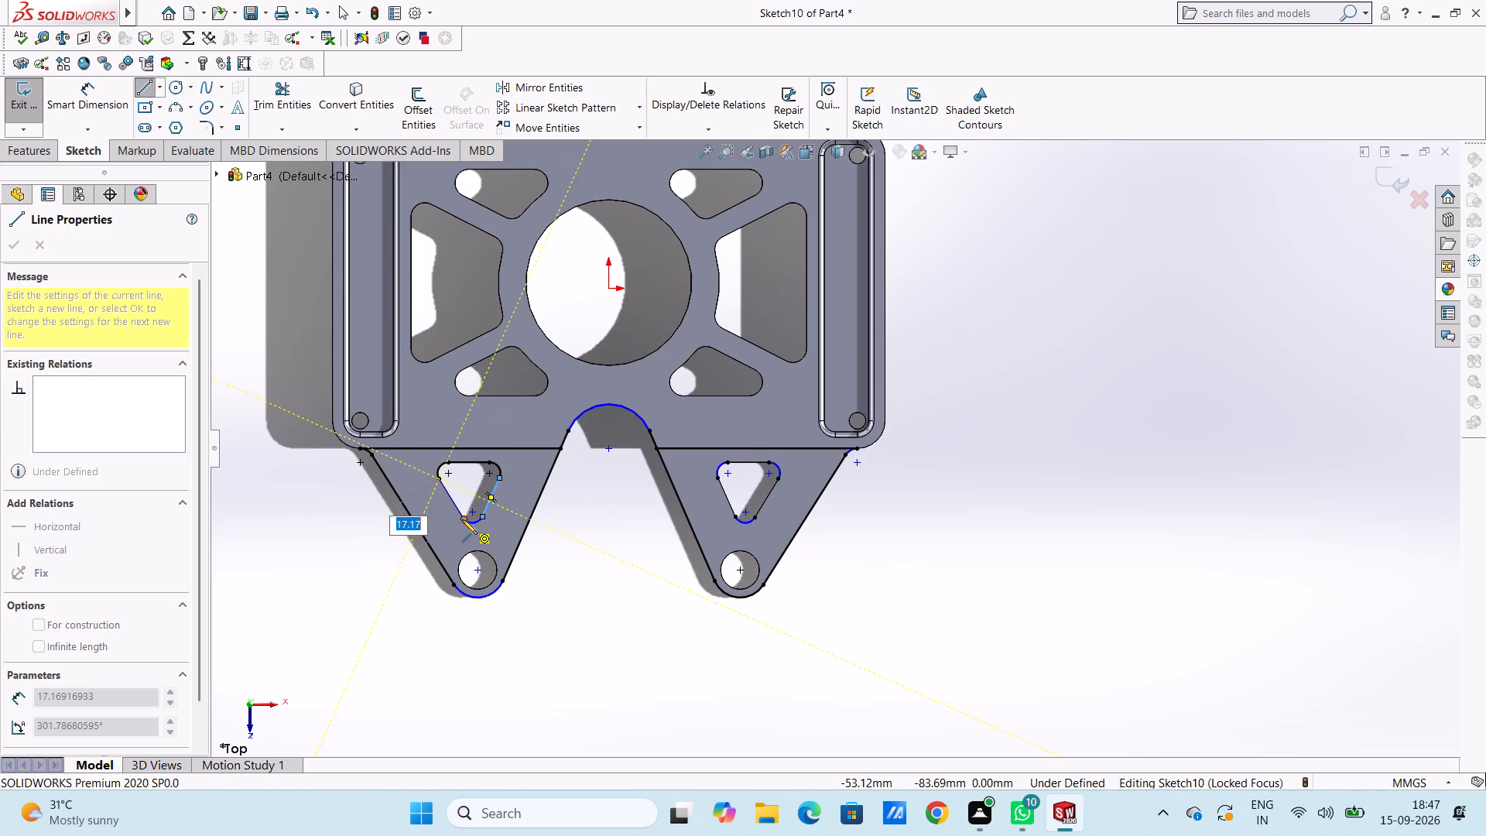
{"action": "left_click", "coordinate": [462, 519]}
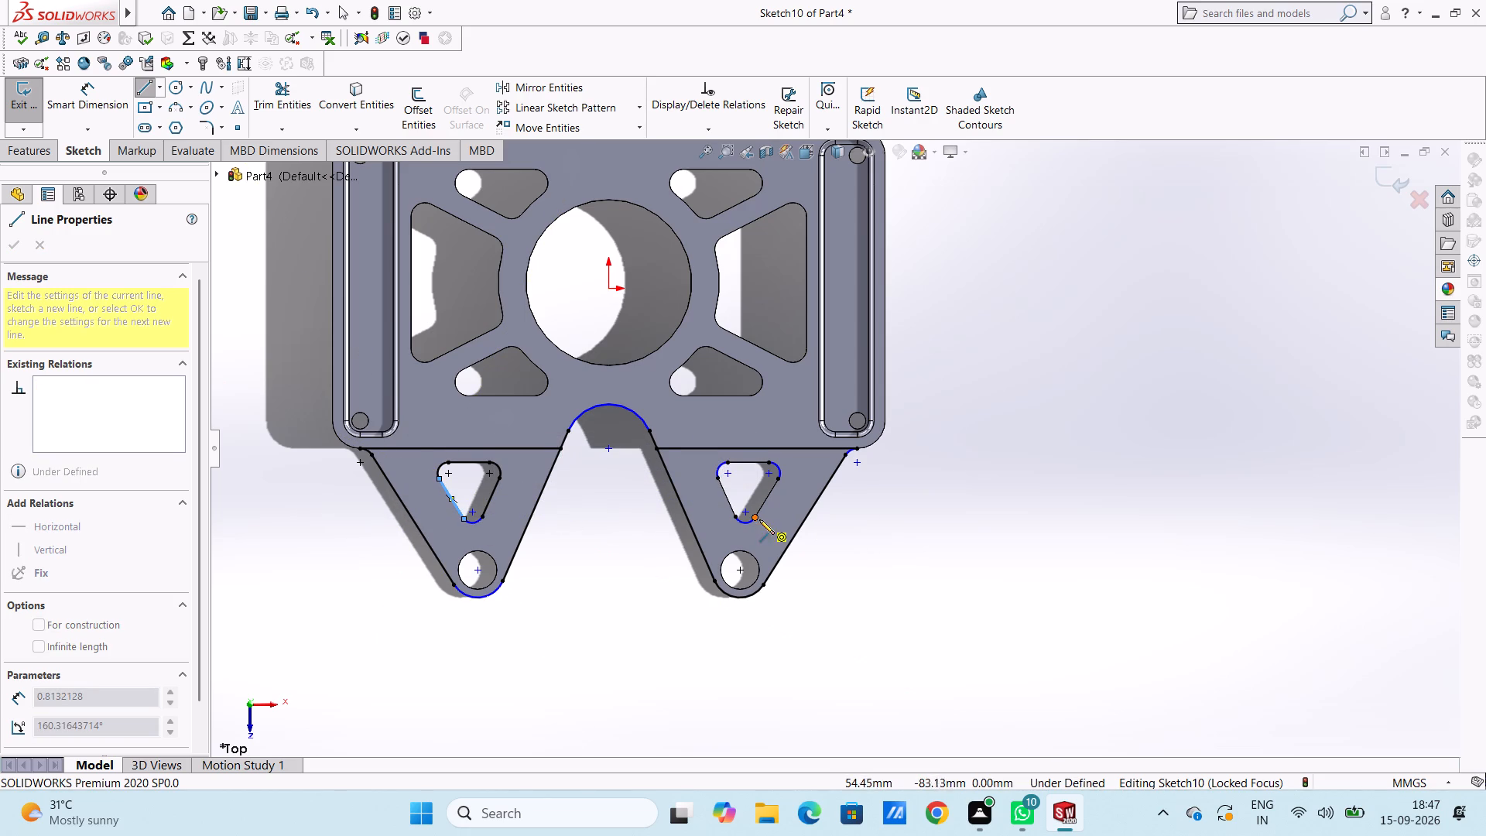
Trace lines over the right lug's triangular cutout: outer side about 16 mm, top edge about 15 mm and inner side about 15 mm.
{"action": "left_click", "coordinate": [754, 518]}
{"action": "left_click", "coordinate": [778, 478]}
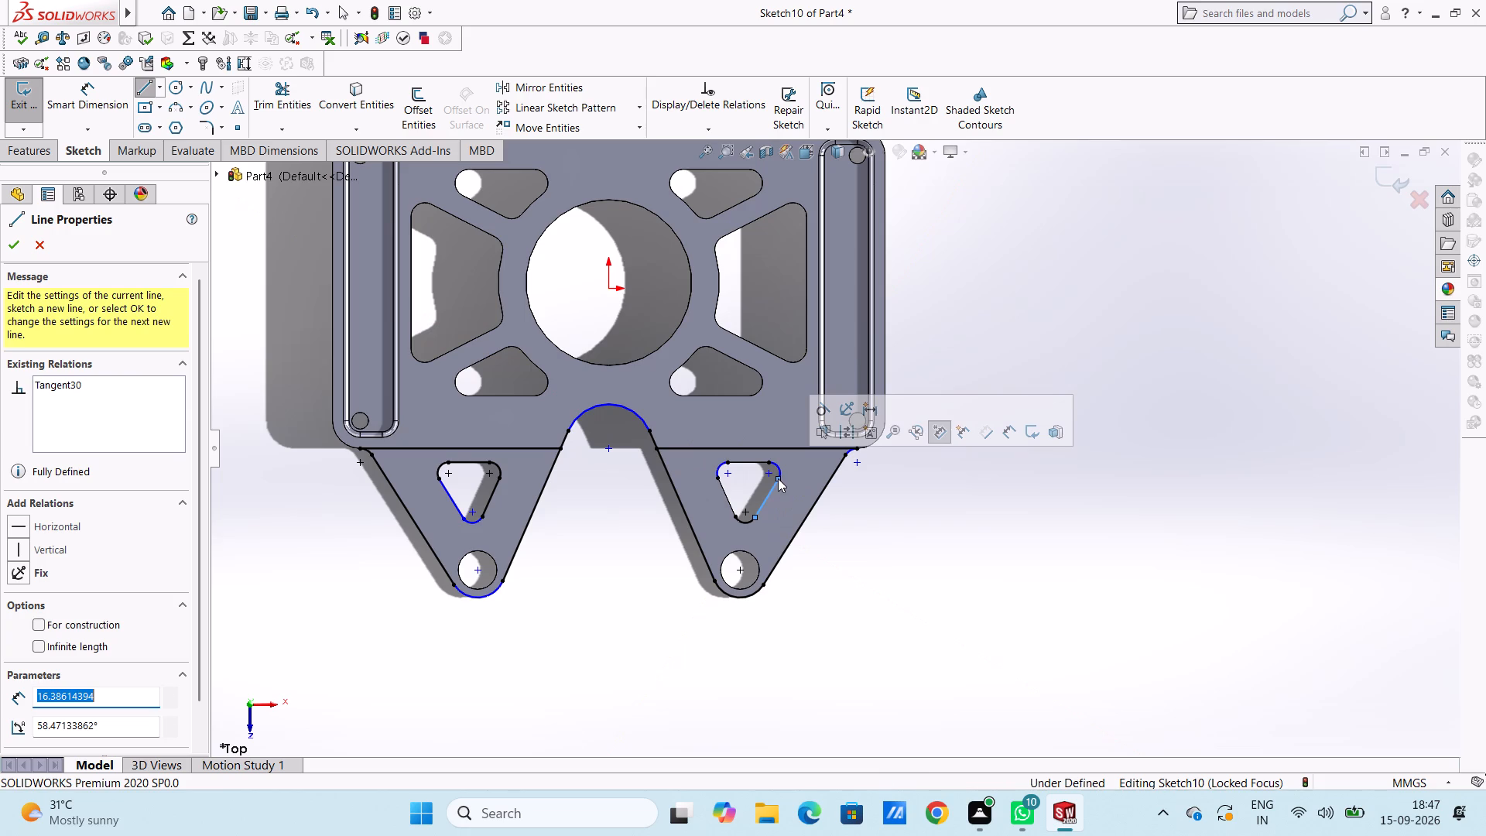
{"action": "left_click", "coordinate": [769, 463]}
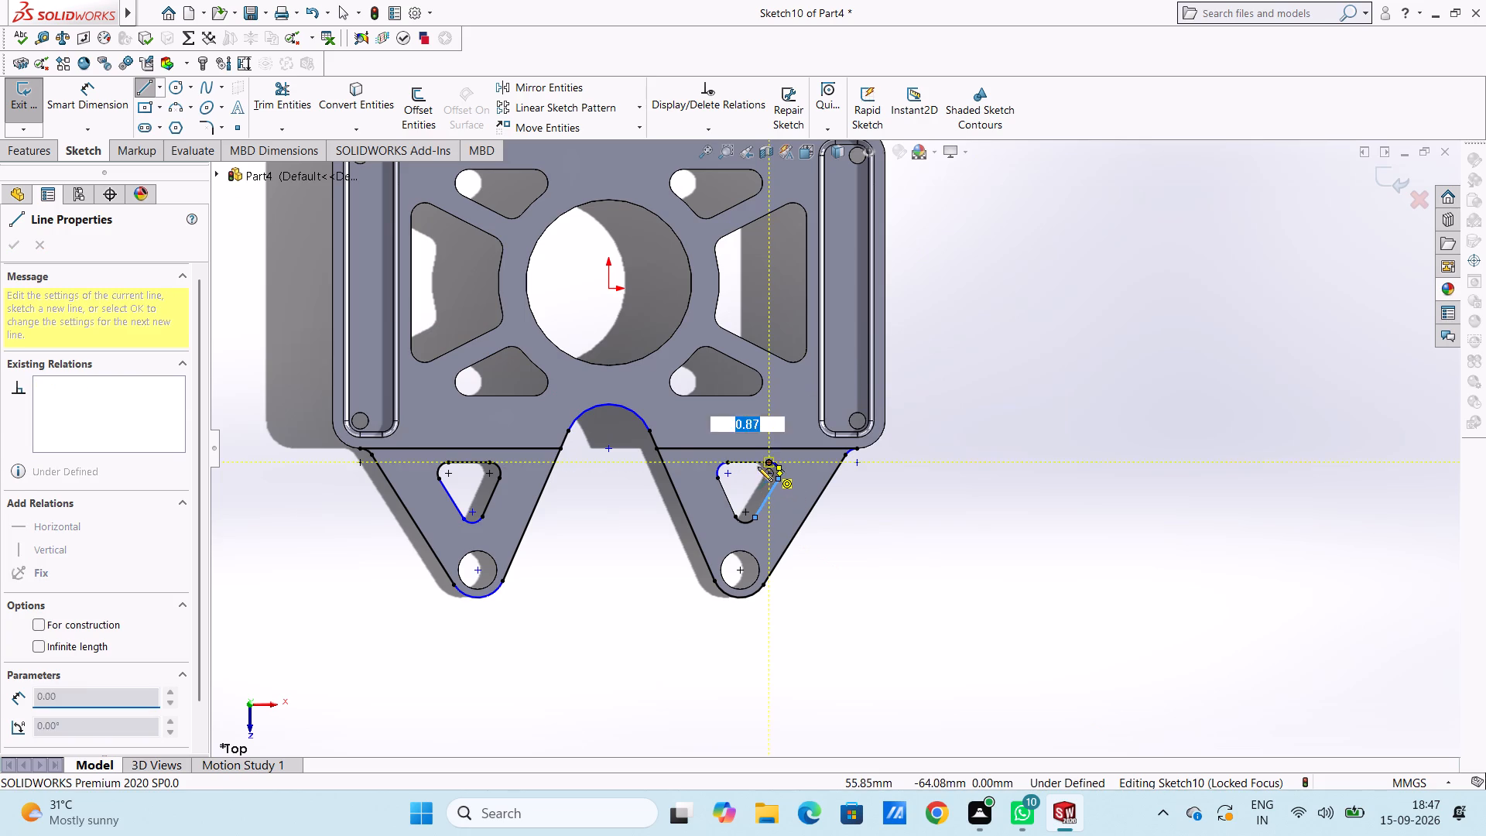
{"action": "left_click", "coordinate": [730, 463]}
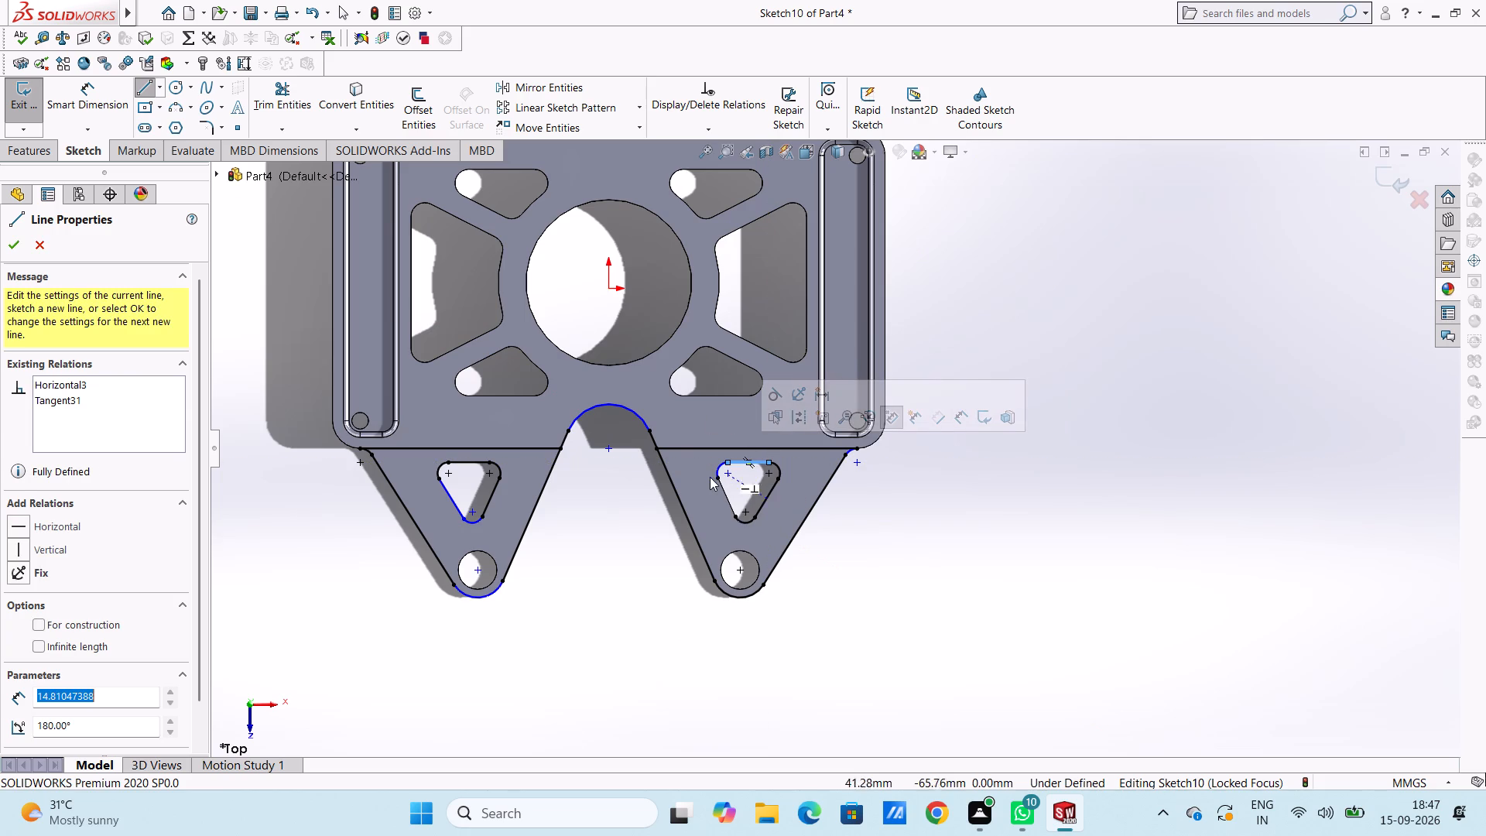
{"action": "left_click", "coordinate": [717, 478]}
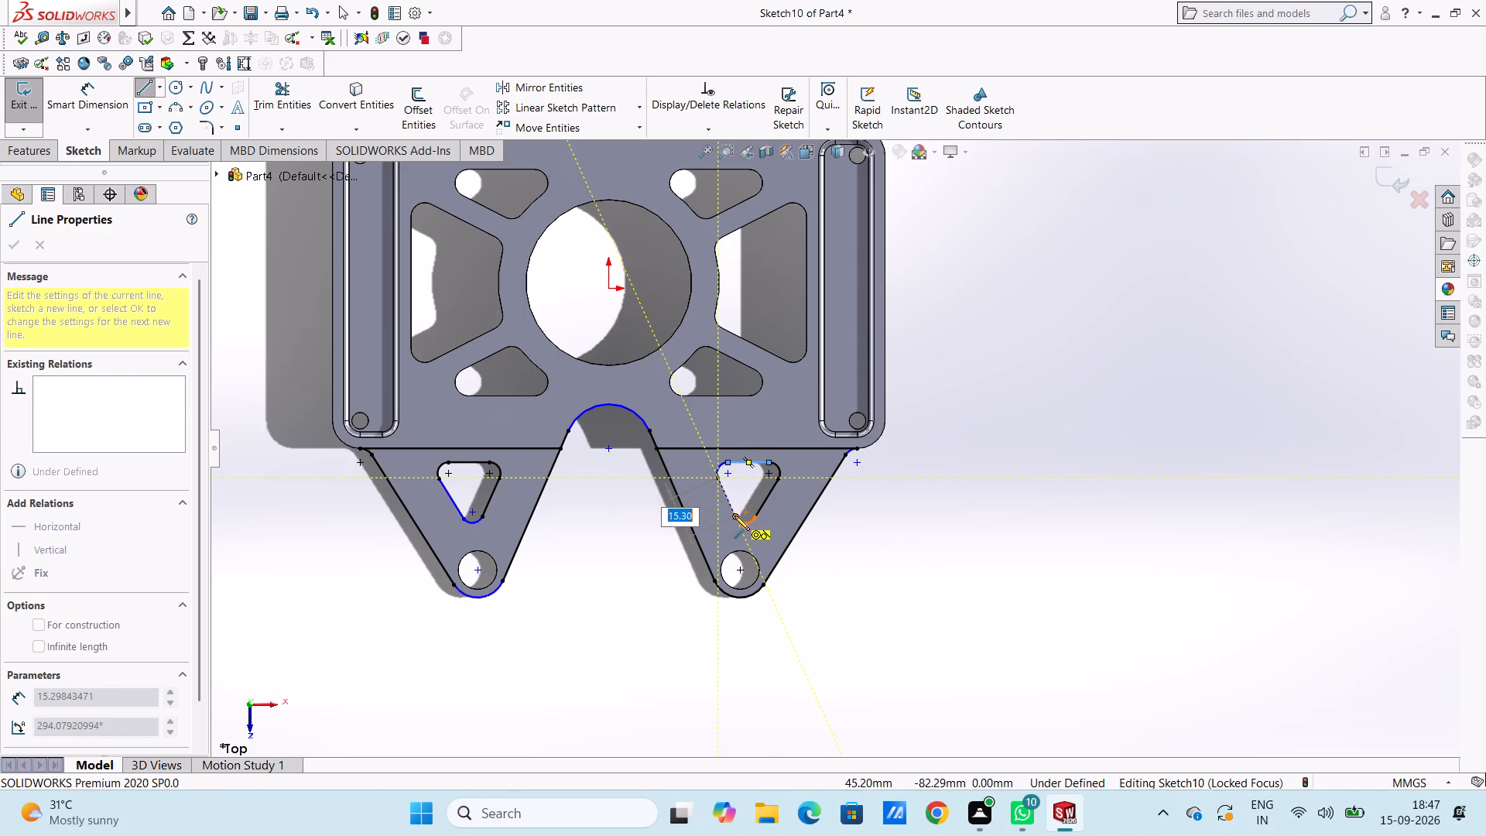
{"action": "left_click", "coordinate": [734, 516]}
{"action": "key", "text": "Escape"}
{"action": "key", "text": "Escape"}
{"action": "key", "text": "Escape"}
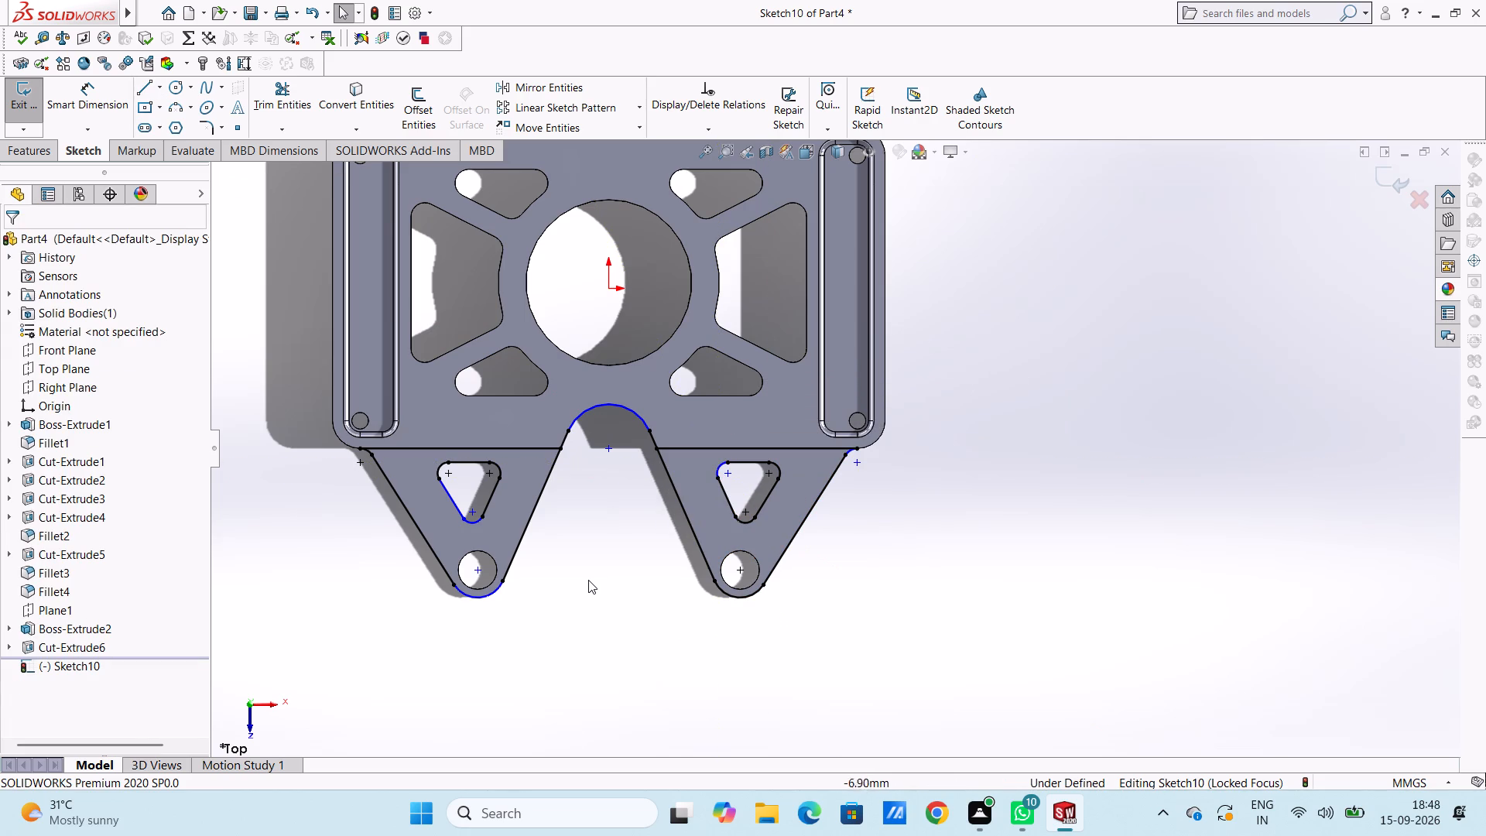
{"action": "key", "text": "Escape"}
{"action": "key", "text": "Escape"}
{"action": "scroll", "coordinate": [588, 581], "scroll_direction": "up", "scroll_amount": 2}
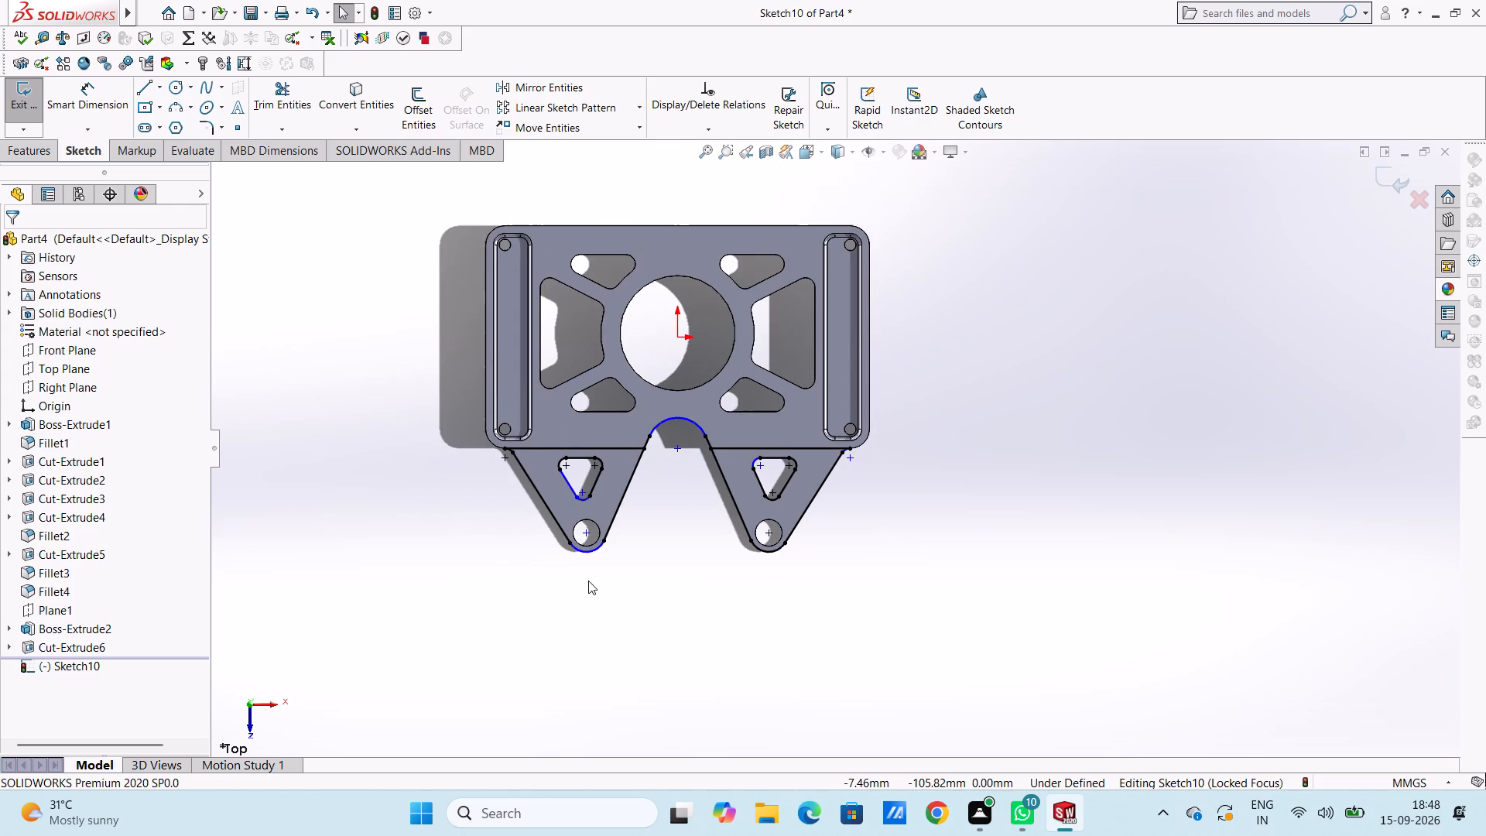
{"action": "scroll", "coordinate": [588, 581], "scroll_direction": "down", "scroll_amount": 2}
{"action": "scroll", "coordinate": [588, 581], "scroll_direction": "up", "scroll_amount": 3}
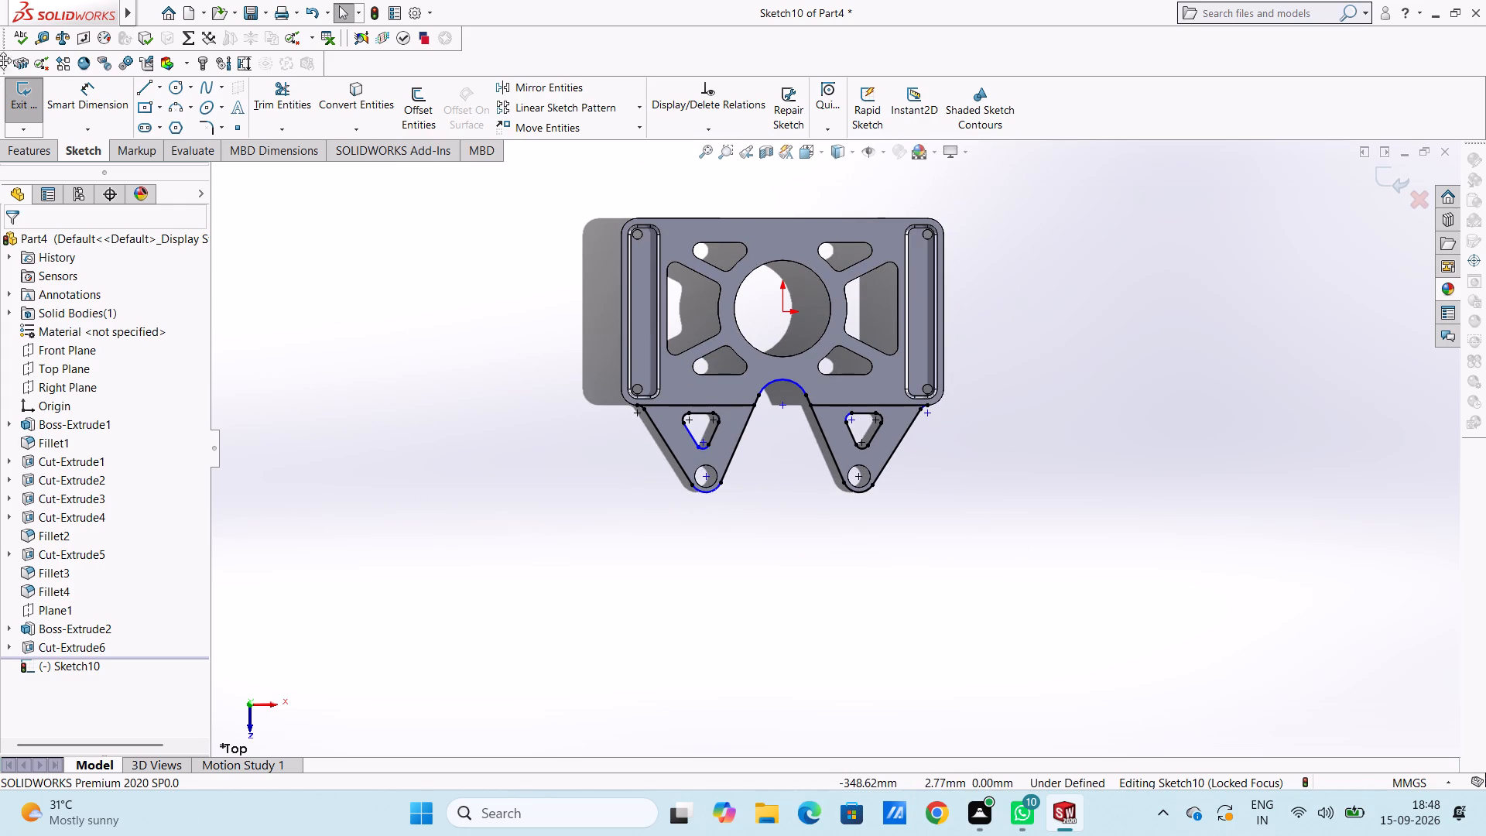
Dimension the radius of the central arch arc between the two lugs.
{"action": "left_click", "coordinate": [65, 77]}
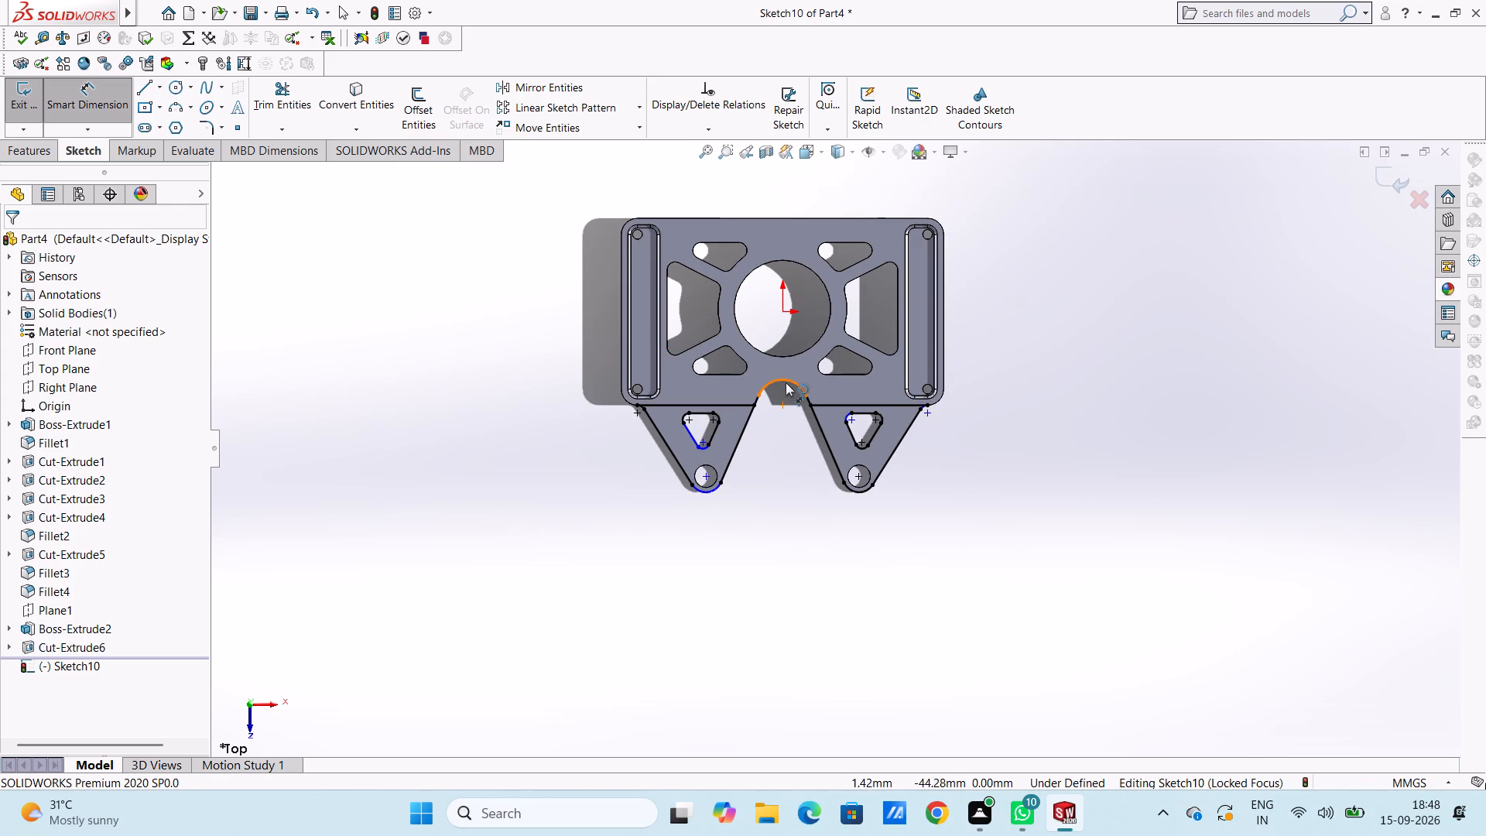
{"action": "left_click", "coordinate": [787, 381]}
{"action": "left_click", "coordinate": [890, 194]}
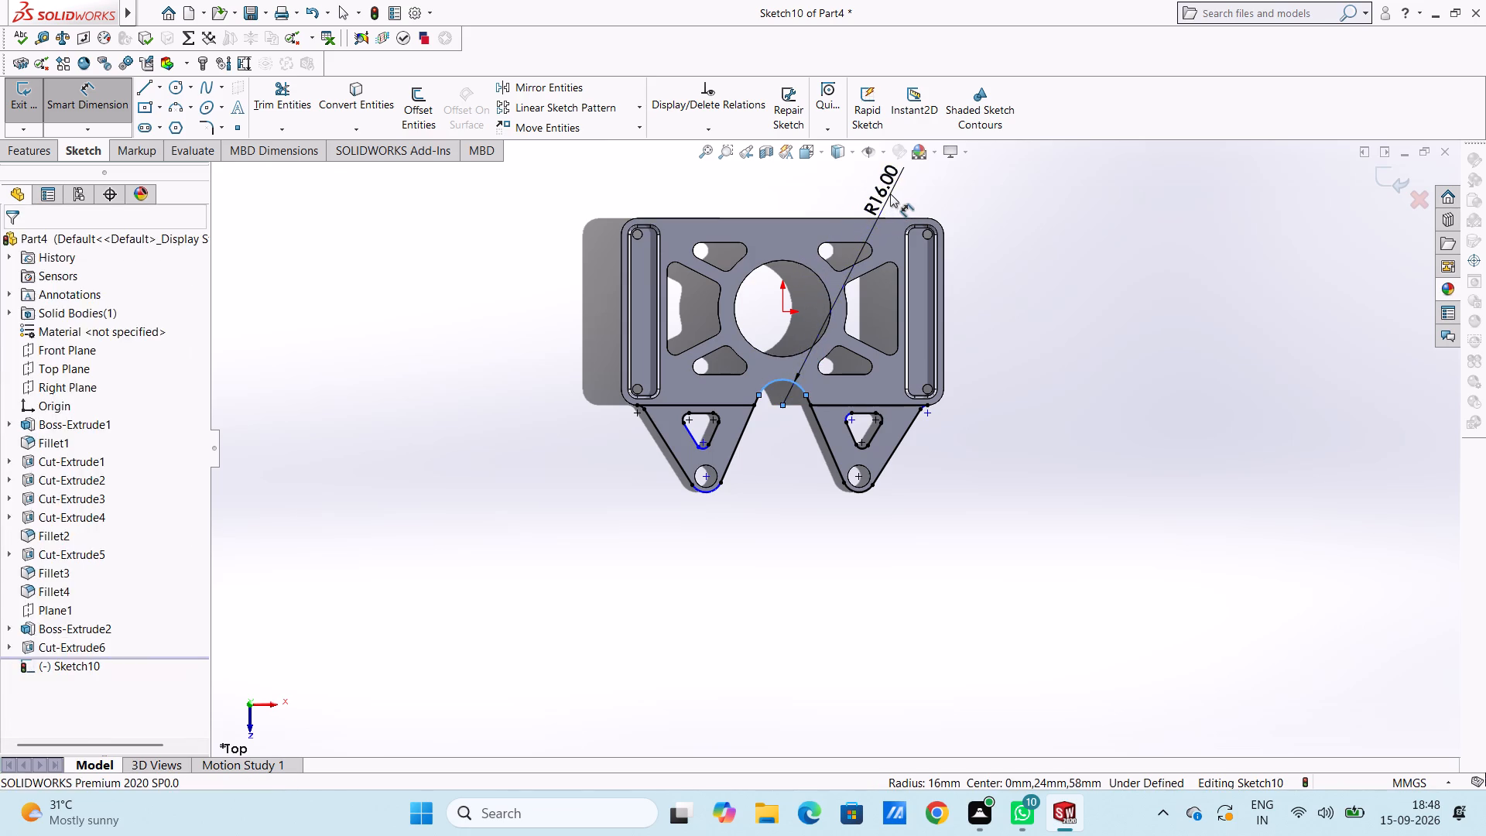
{"action": "key", "text": "Return"}
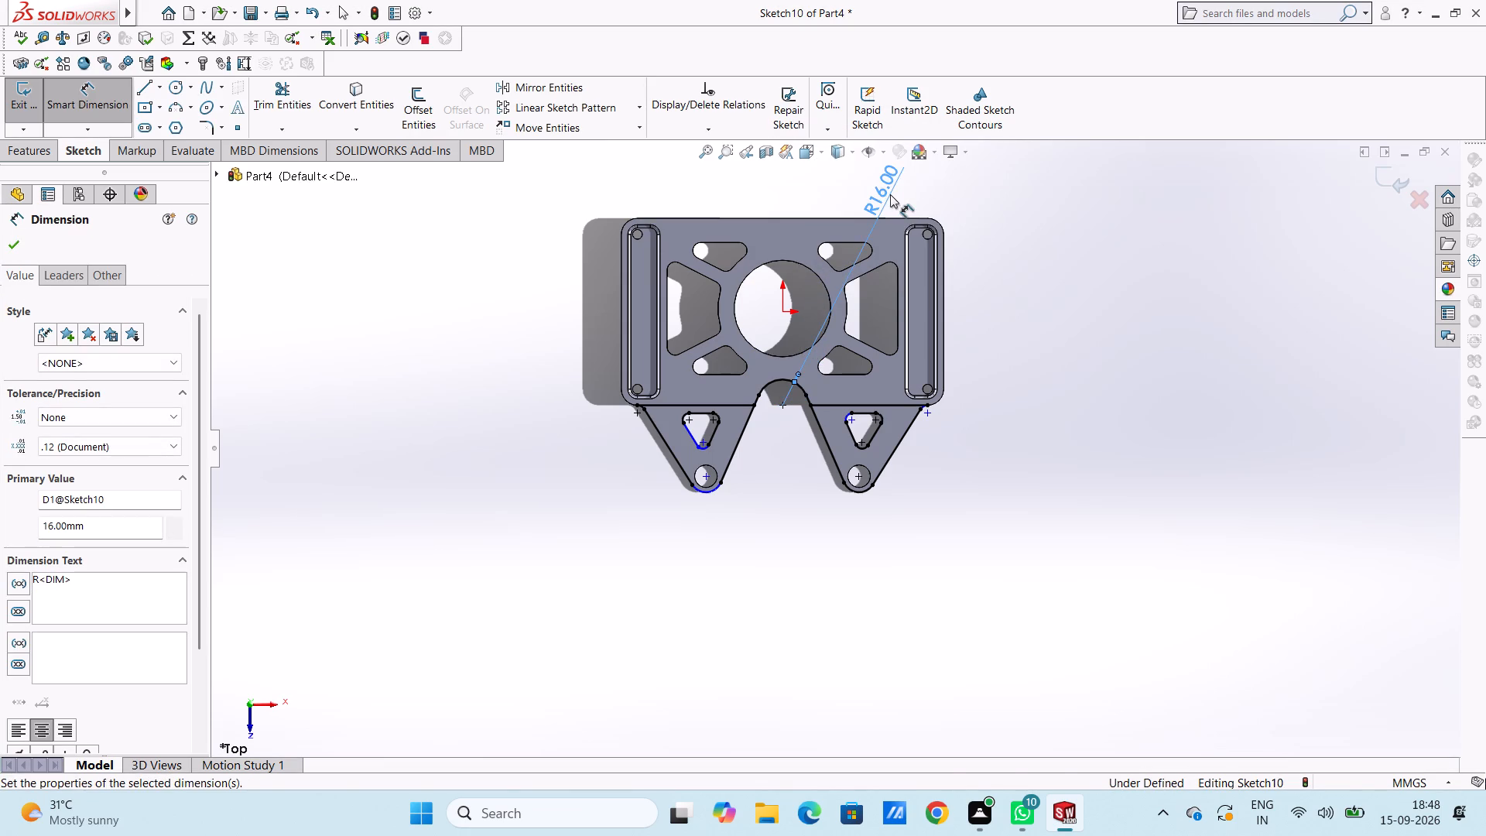
{"action": "left_click", "coordinate": [1000, 300]}
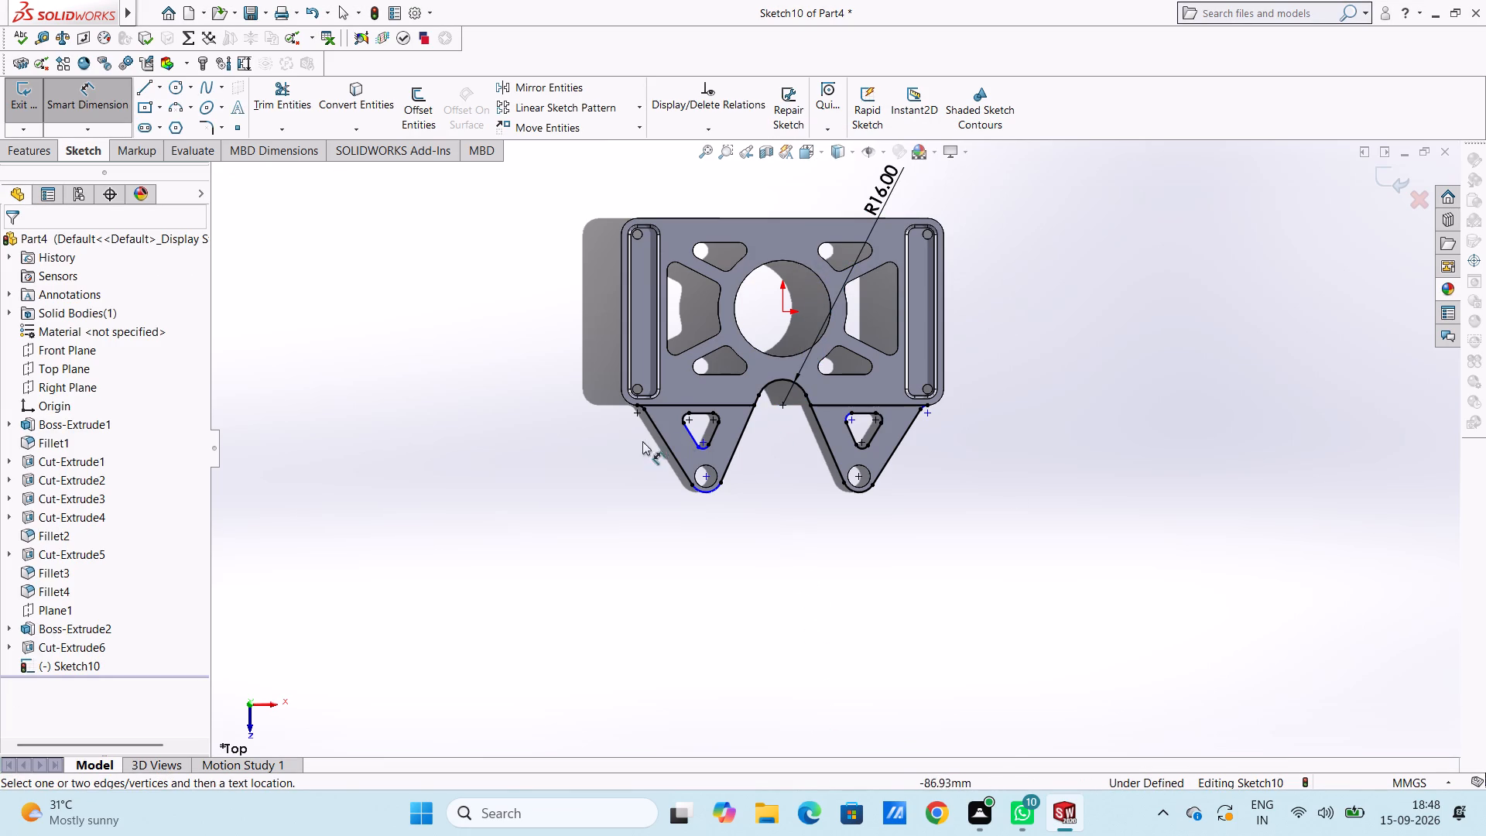
Dimension the radii of the left lug's lower cutout corner arc and its rounded bottom end arc.
{"action": "scroll", "coordinate": [698, 418], "scroll_direction": "down", "scroll_amount": 3}
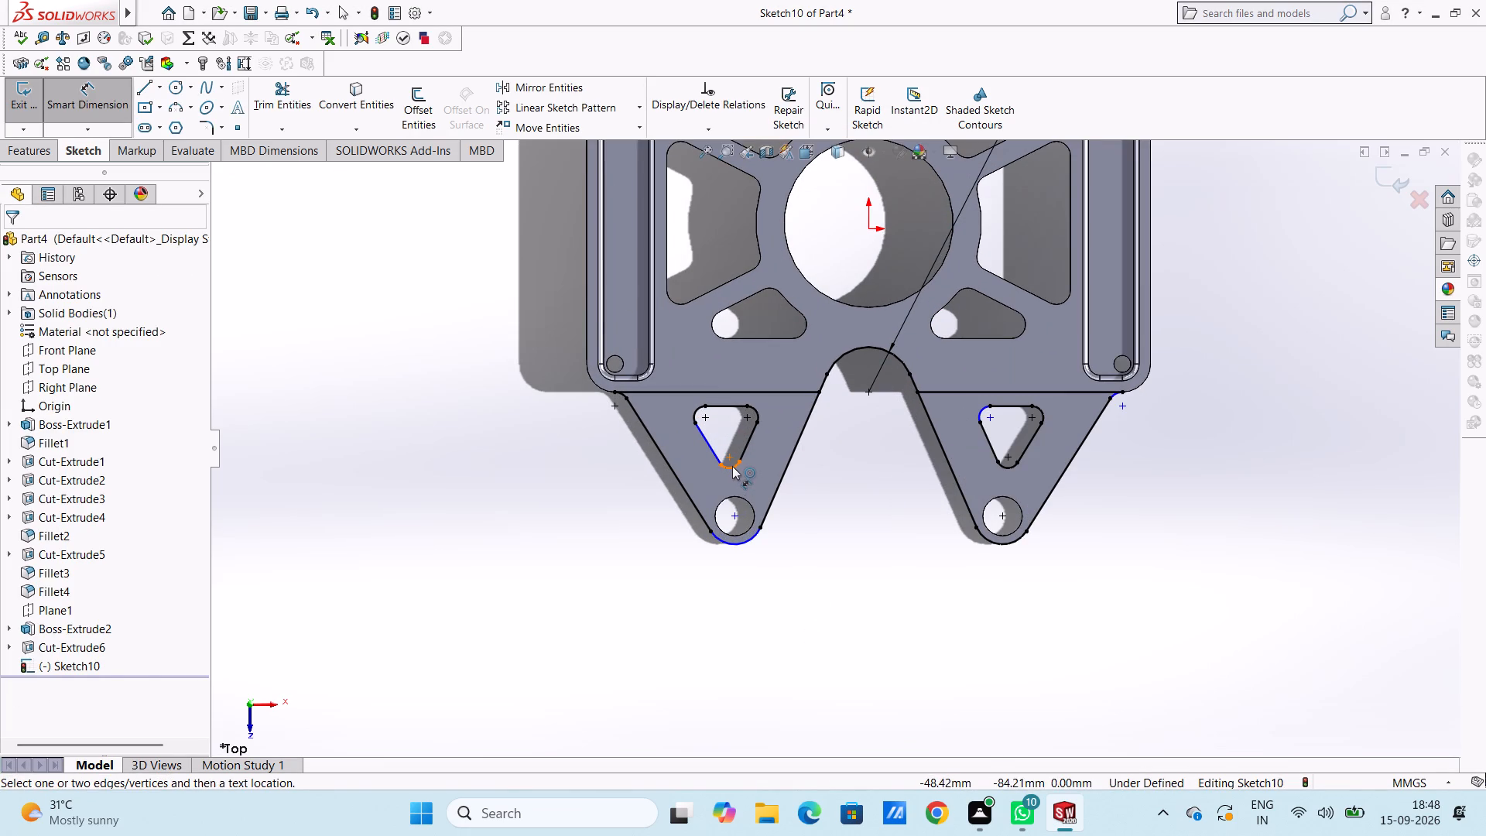
{"action": "left_click", "coordinate": [732, 466]}
{"action": "left_click", "coordinate": [771, 634]}
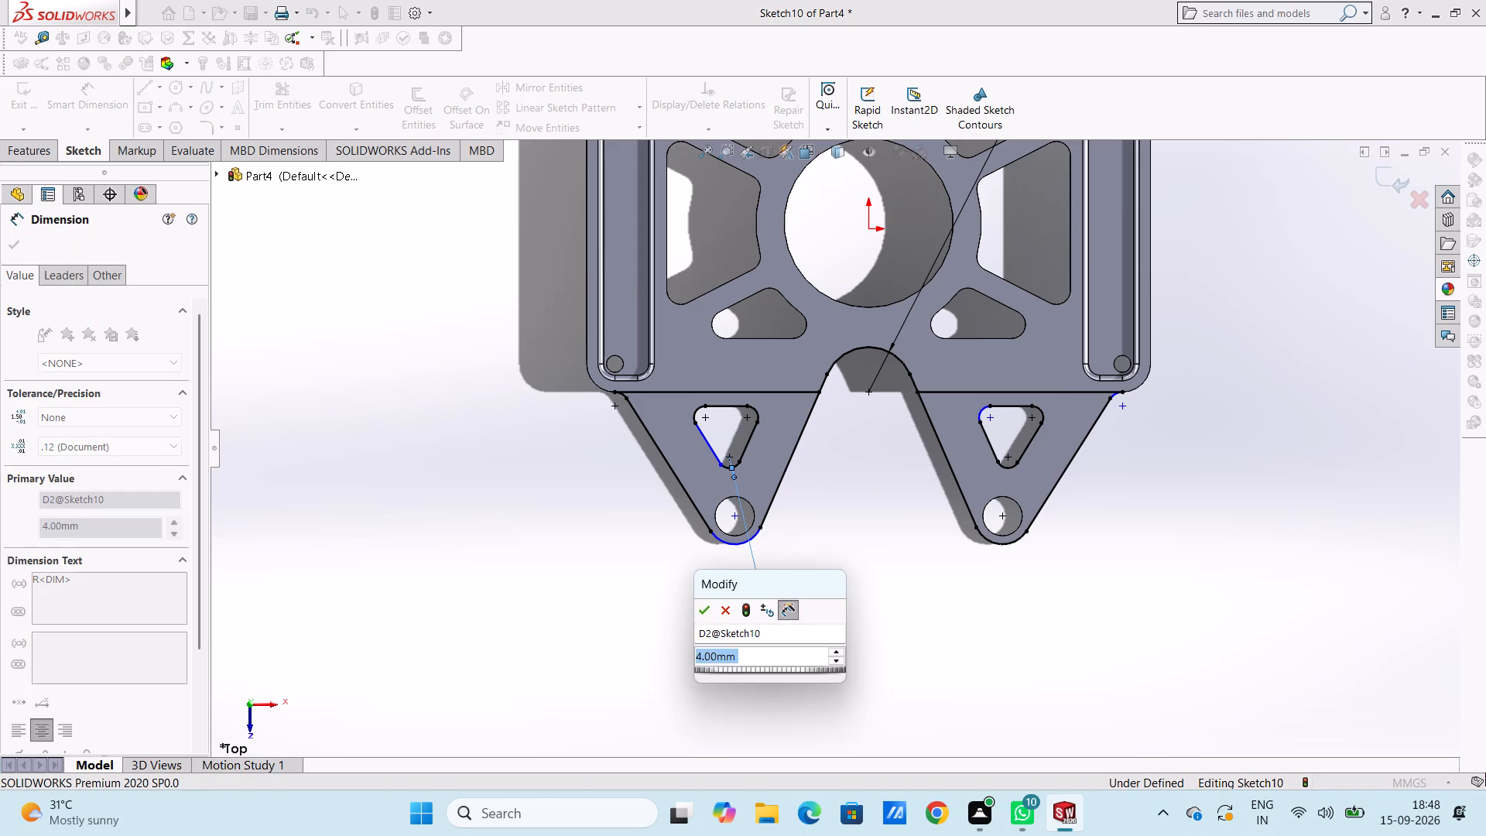
{"action": "key", "text": "Return"}
{"action": "left_click", "coordinate": [816, 540]}
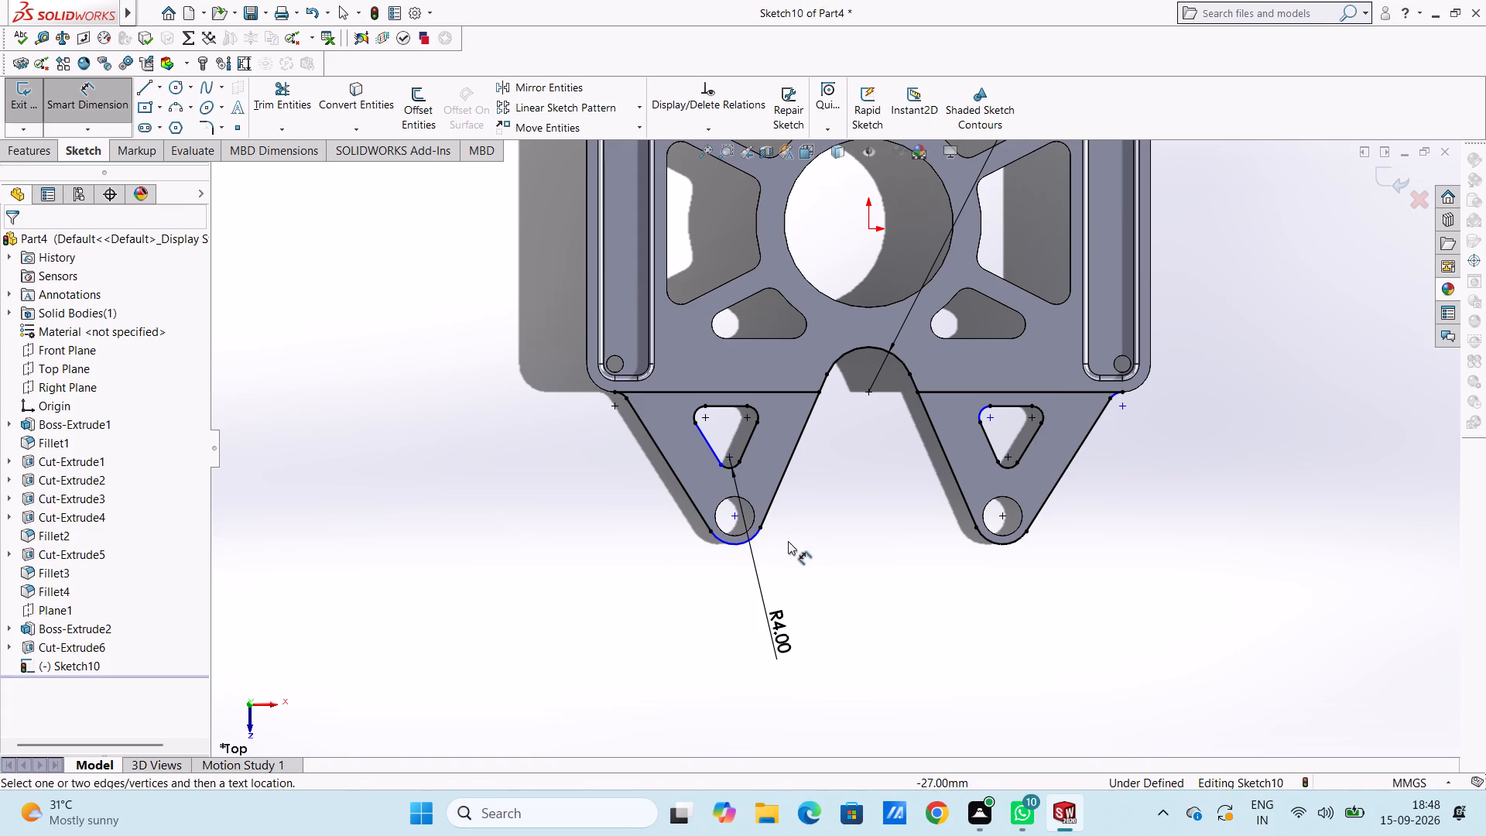
{"action": "left_click", "coordinate": [739, 546]}
{"action": "left_click", "coordinate": [722, 639]}
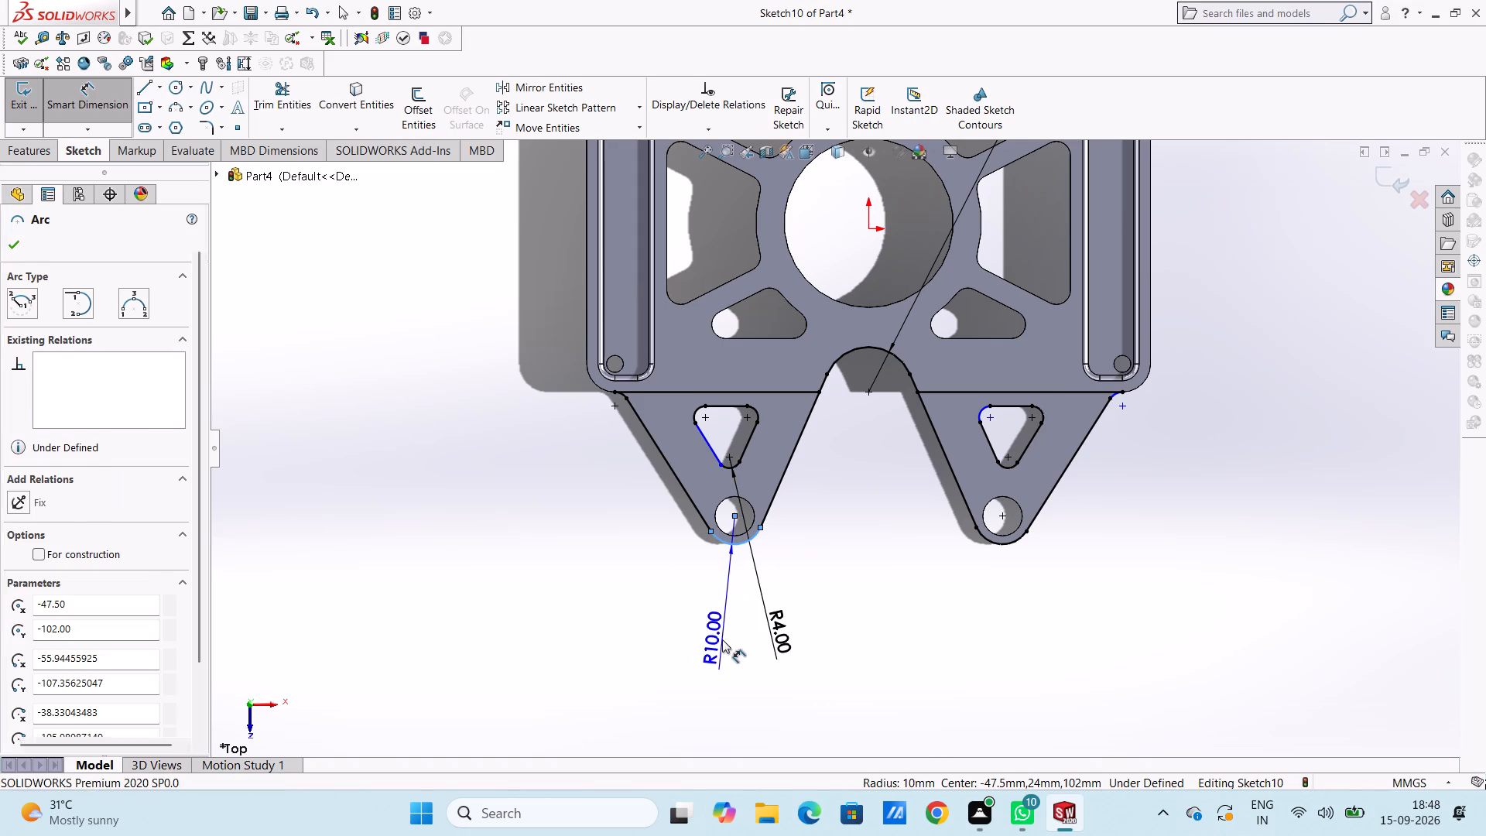
{"action": "key", "text": "Return"}
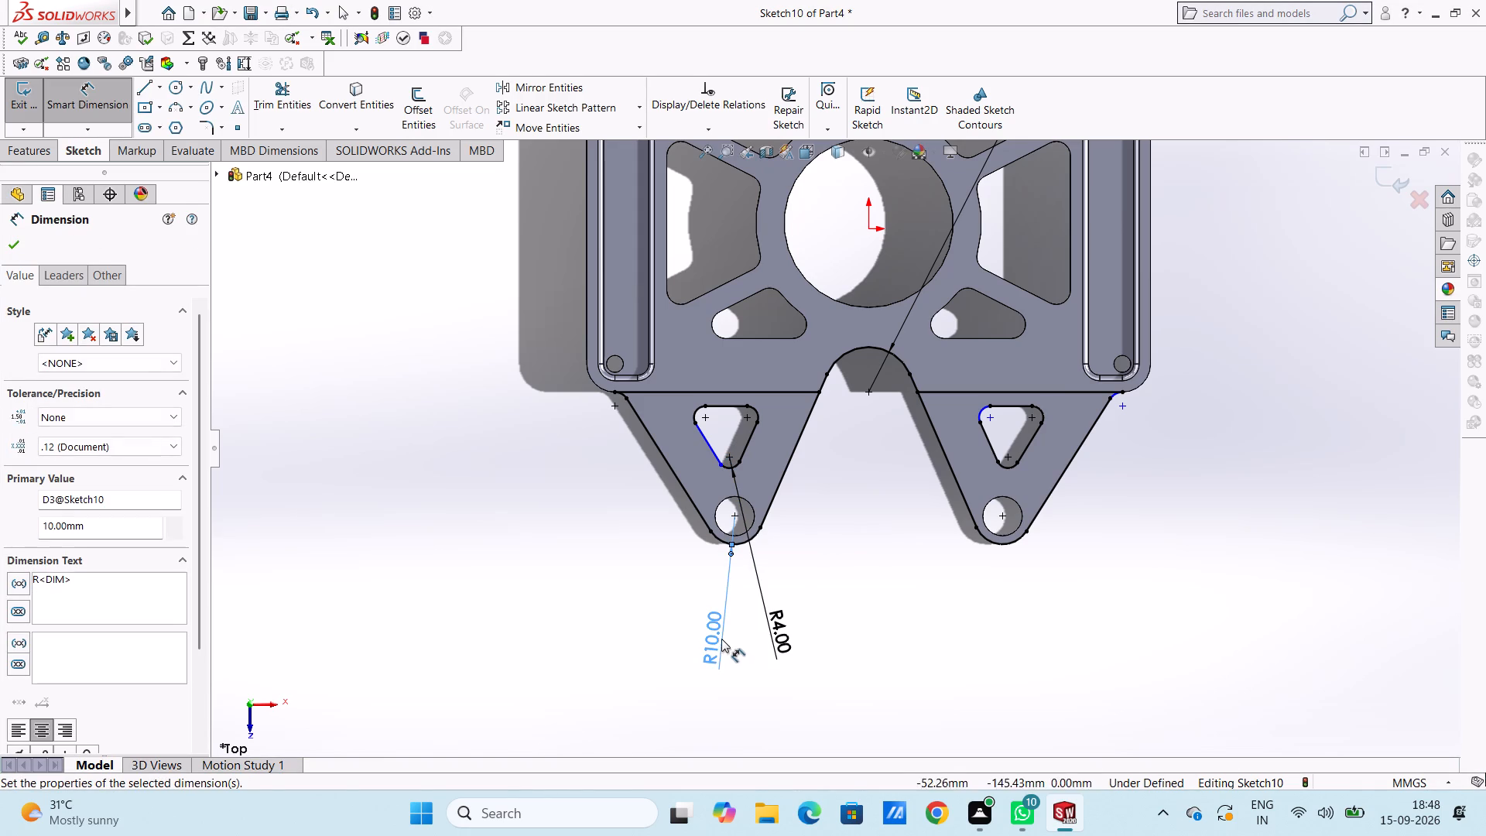
{"action": "left_click", "coordinate": [833, 544]}
Dimension the right lug cutout's upper inner corner radius and the length of the left lug cutout's outer slanted side.
{"action": "left_click", "coordinate": [981, 410]}
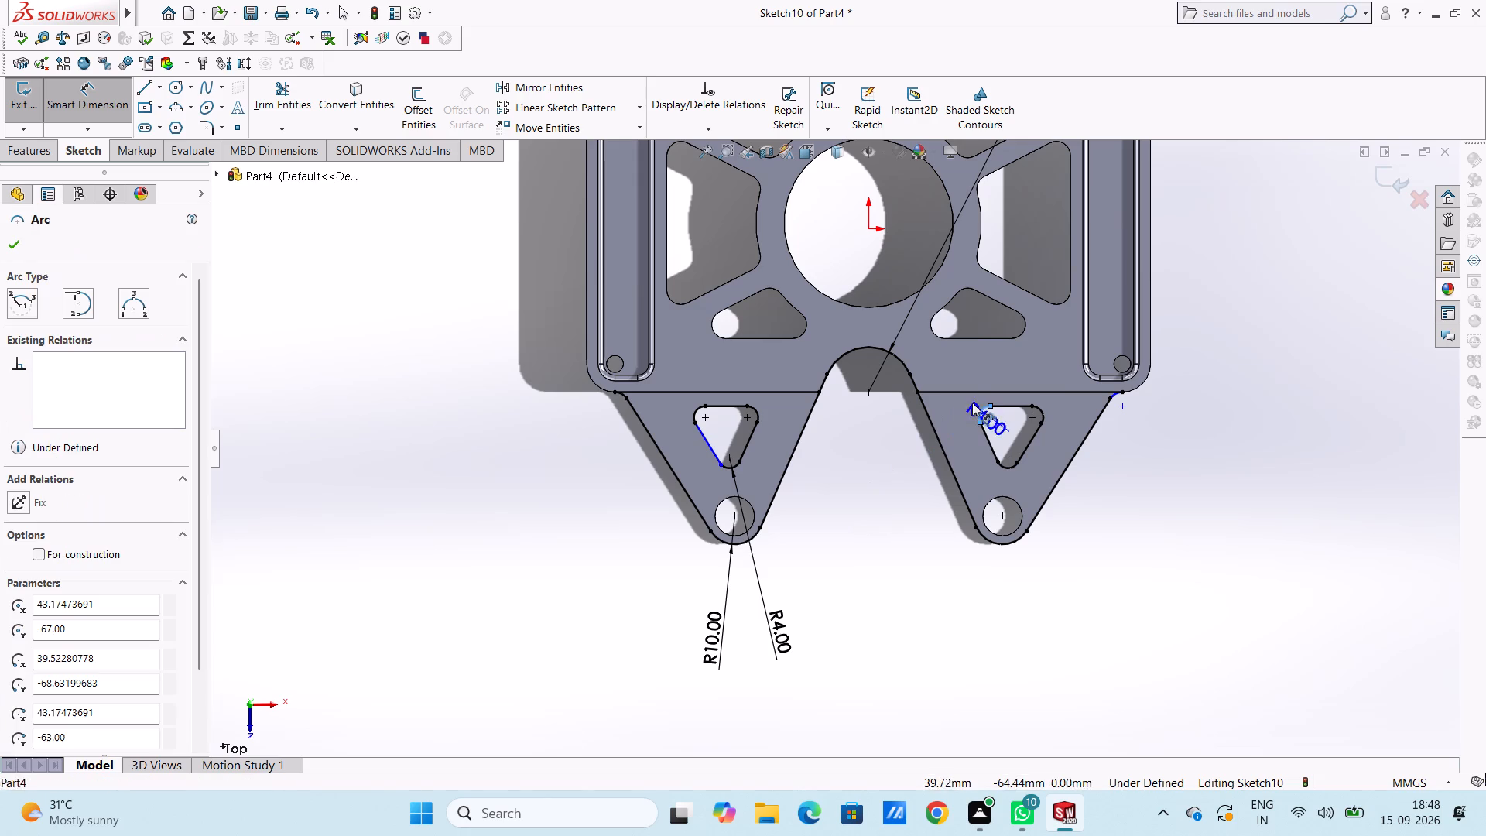
{"action": "left_click", "coordinate": [819, 263]}
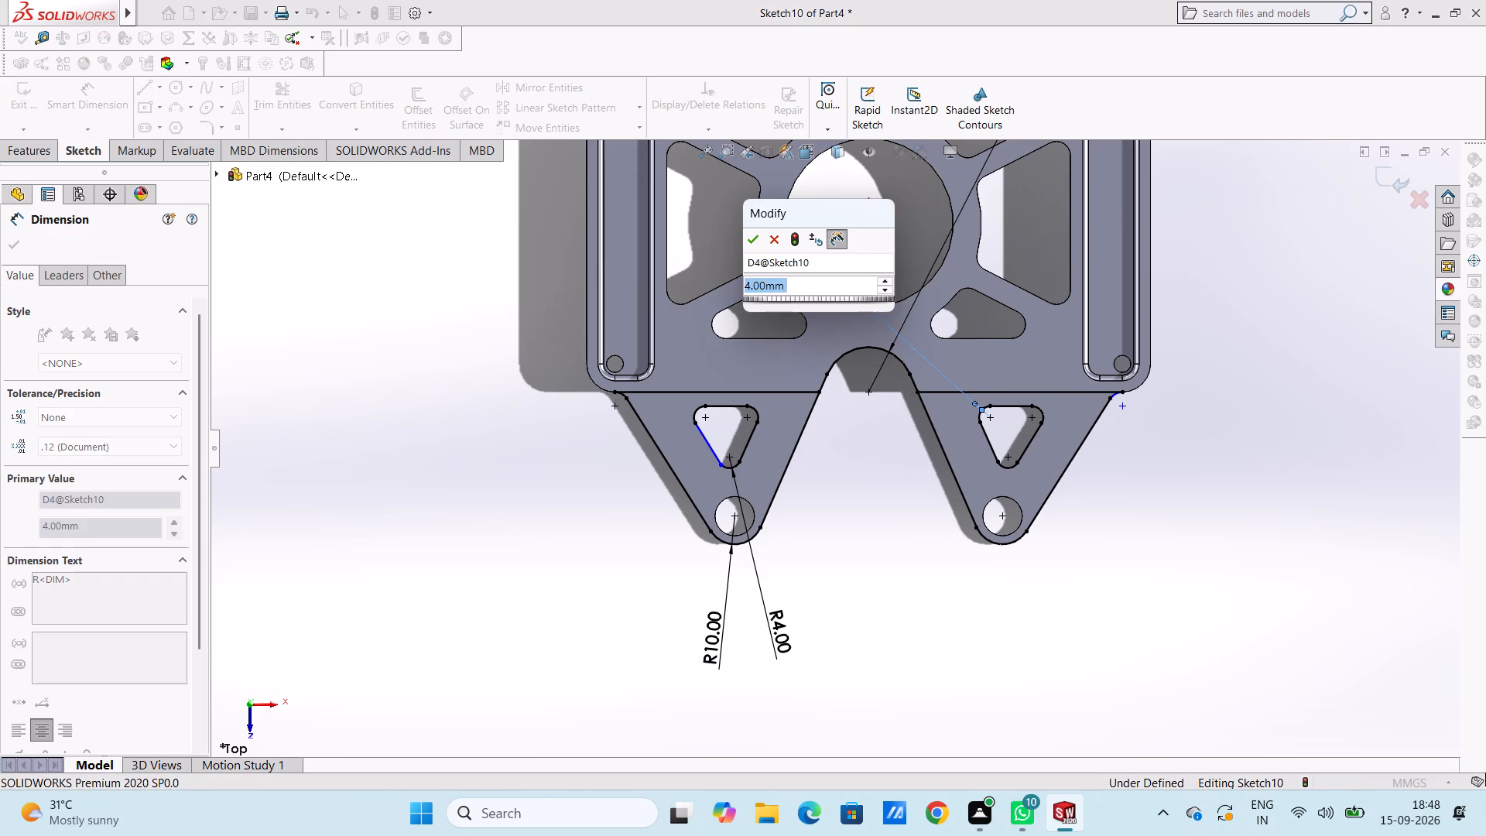
{"action": "key", "text": "Return"}
{"action": "left_click", "coordinate": [828, 477]}
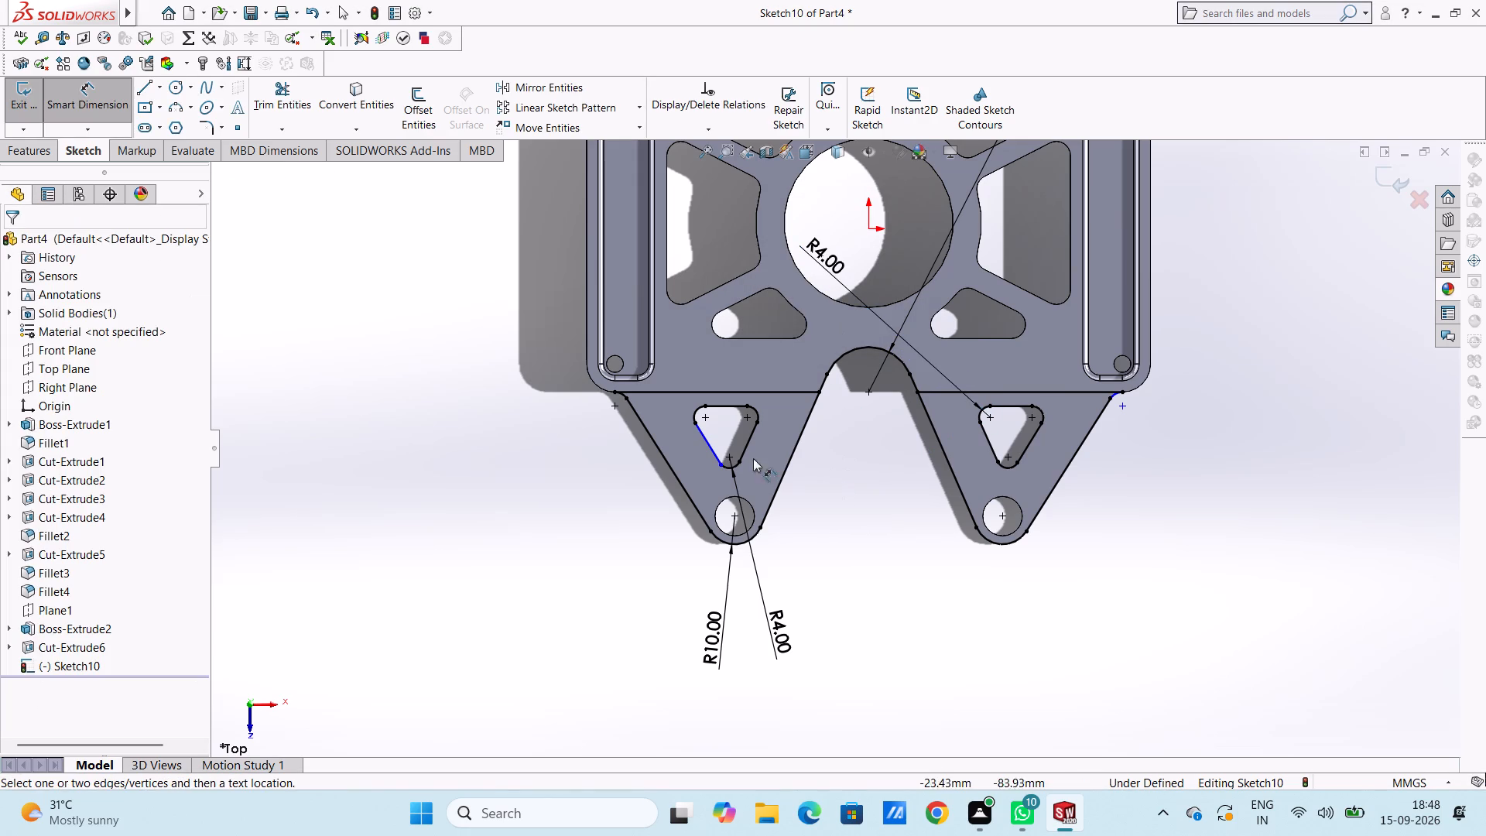
{"action": "left_click", "coordinate": [714, 447]}
{"action": "left_click", "coordinate": [519, 521]}
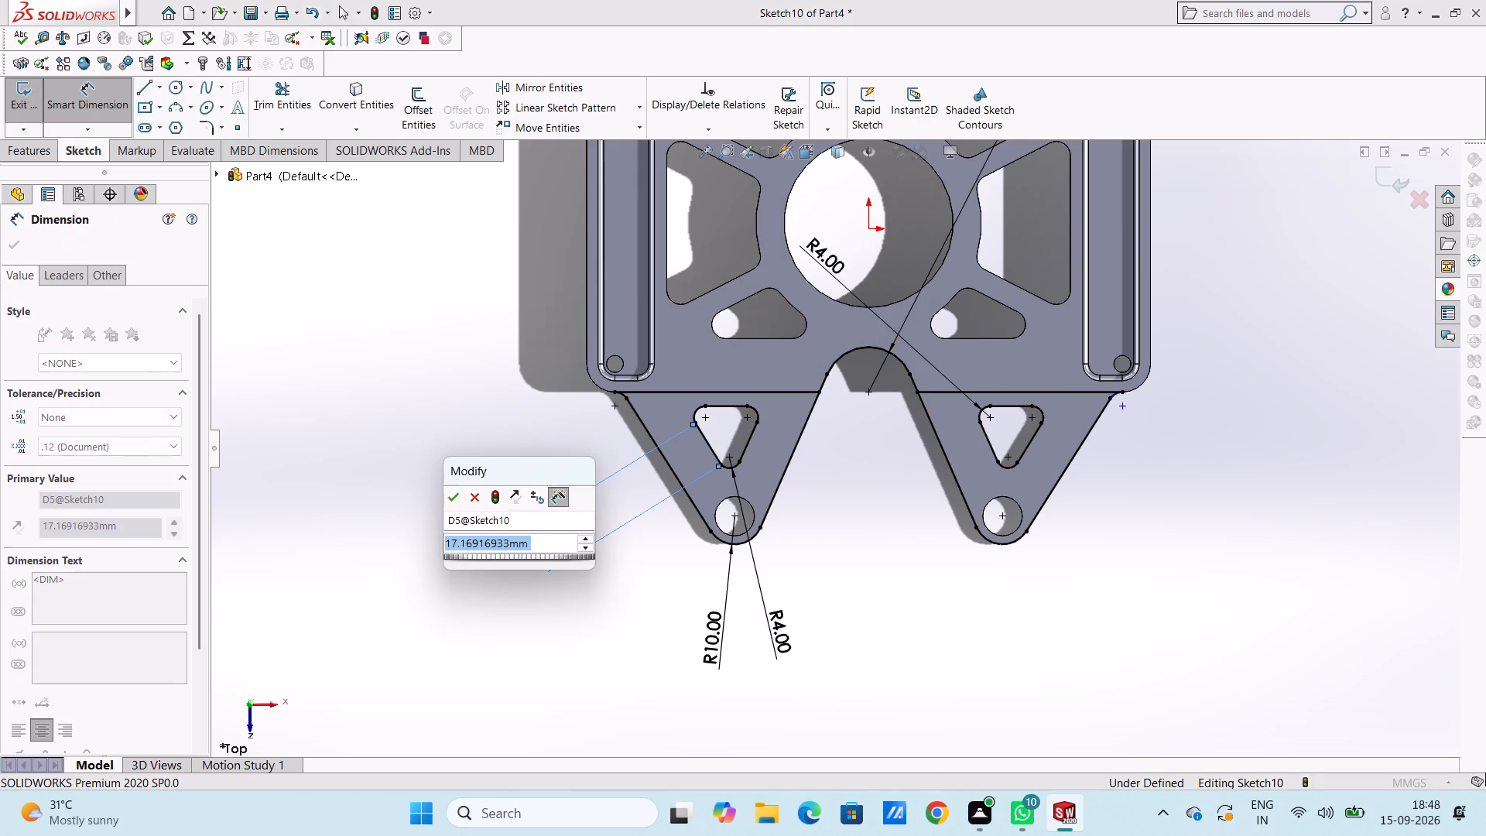
{"action": "key", "text": "Return"}
{"action": "left_click", "coordinate": [855, 594]}
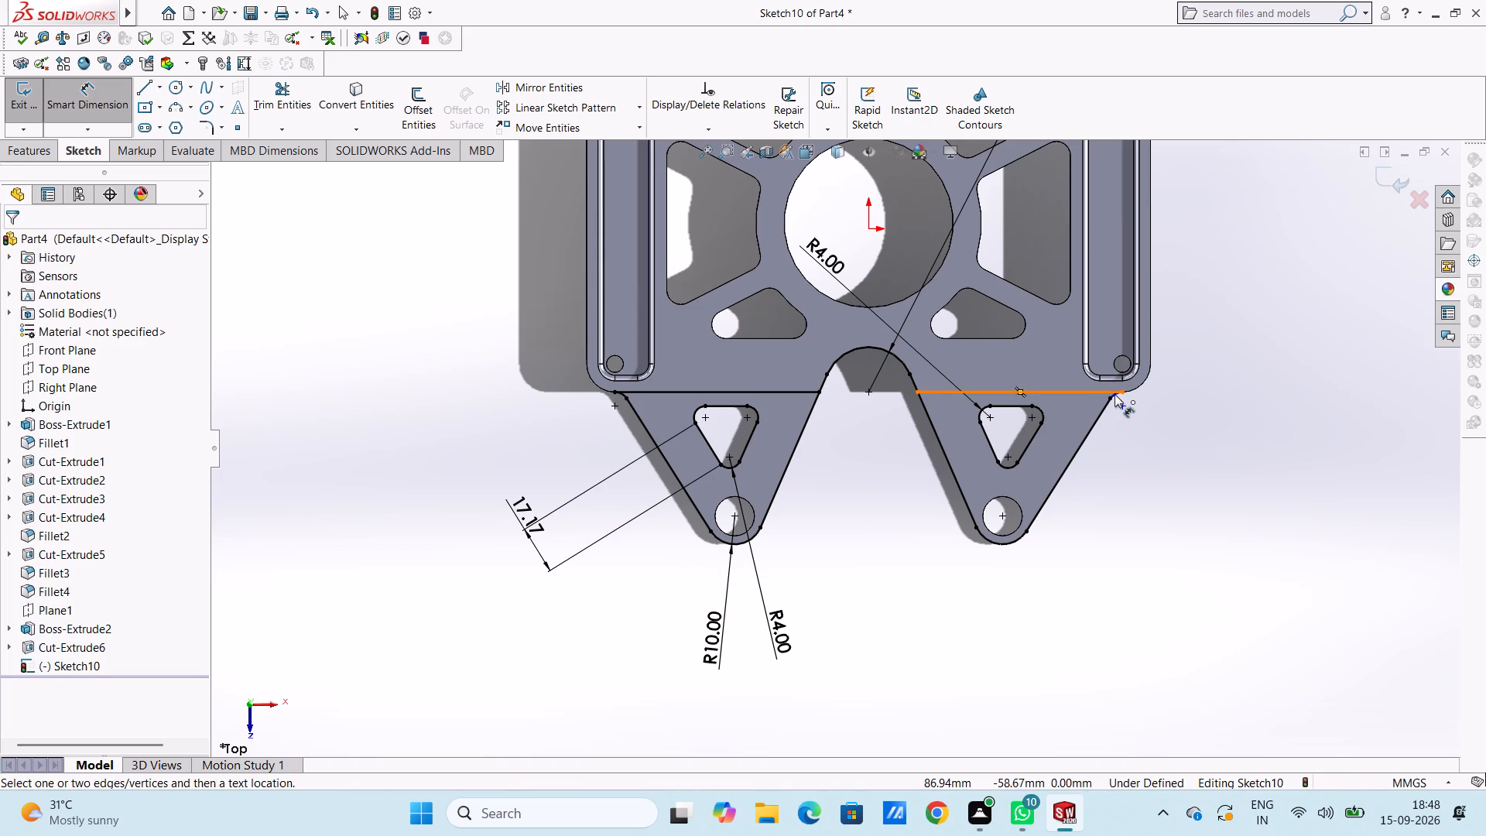
Dimension the radius of the small arc where the right lug's outer slanted edge meets the plate.
{"action": "scroll", "coordinate": [1118, 397], "scroll_direction": "down", "scroll_amount": 3}
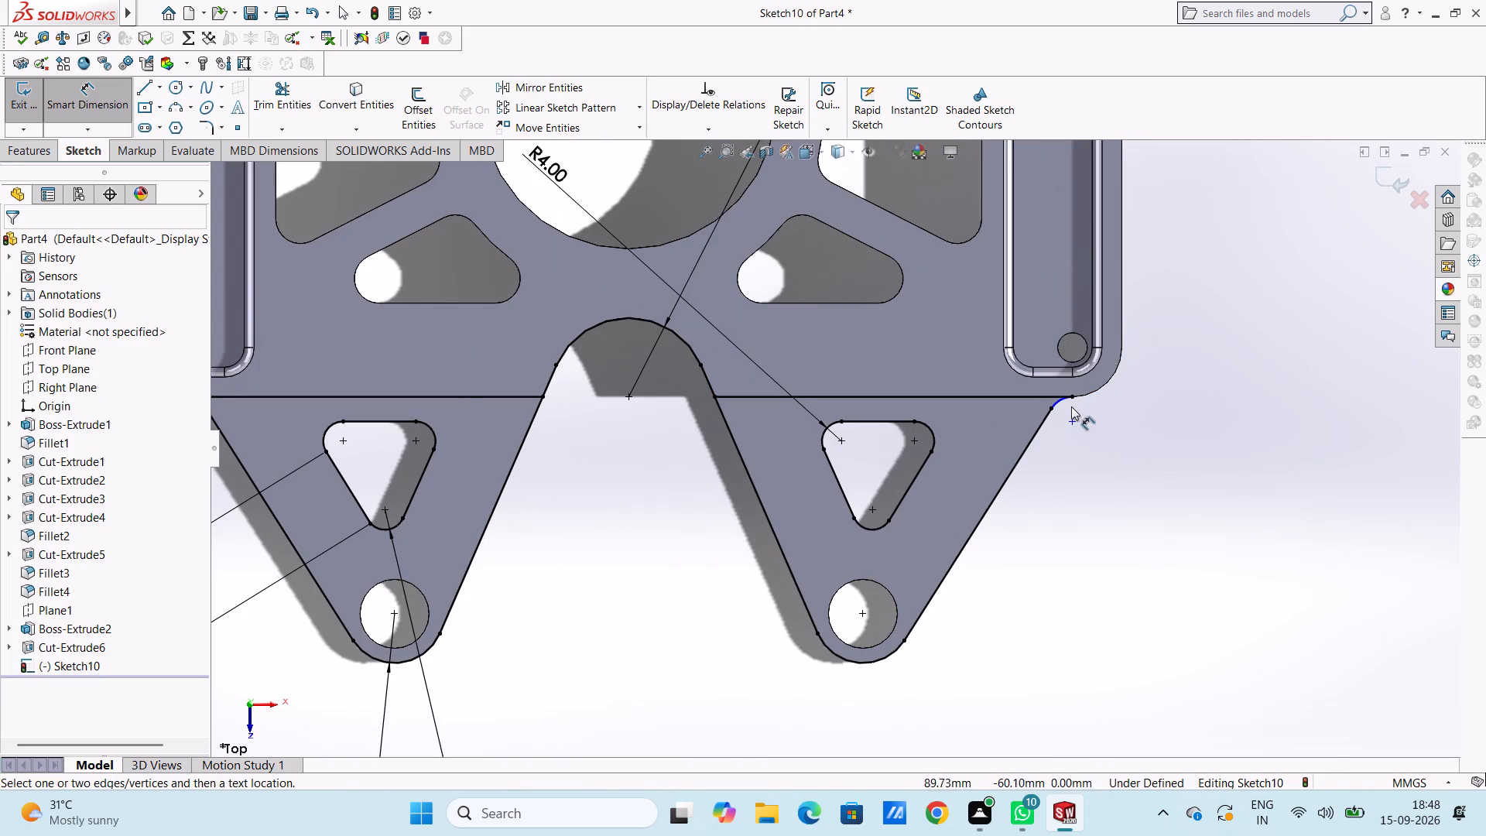
{"action": "left_click", "coordinate": [1060, 404]}
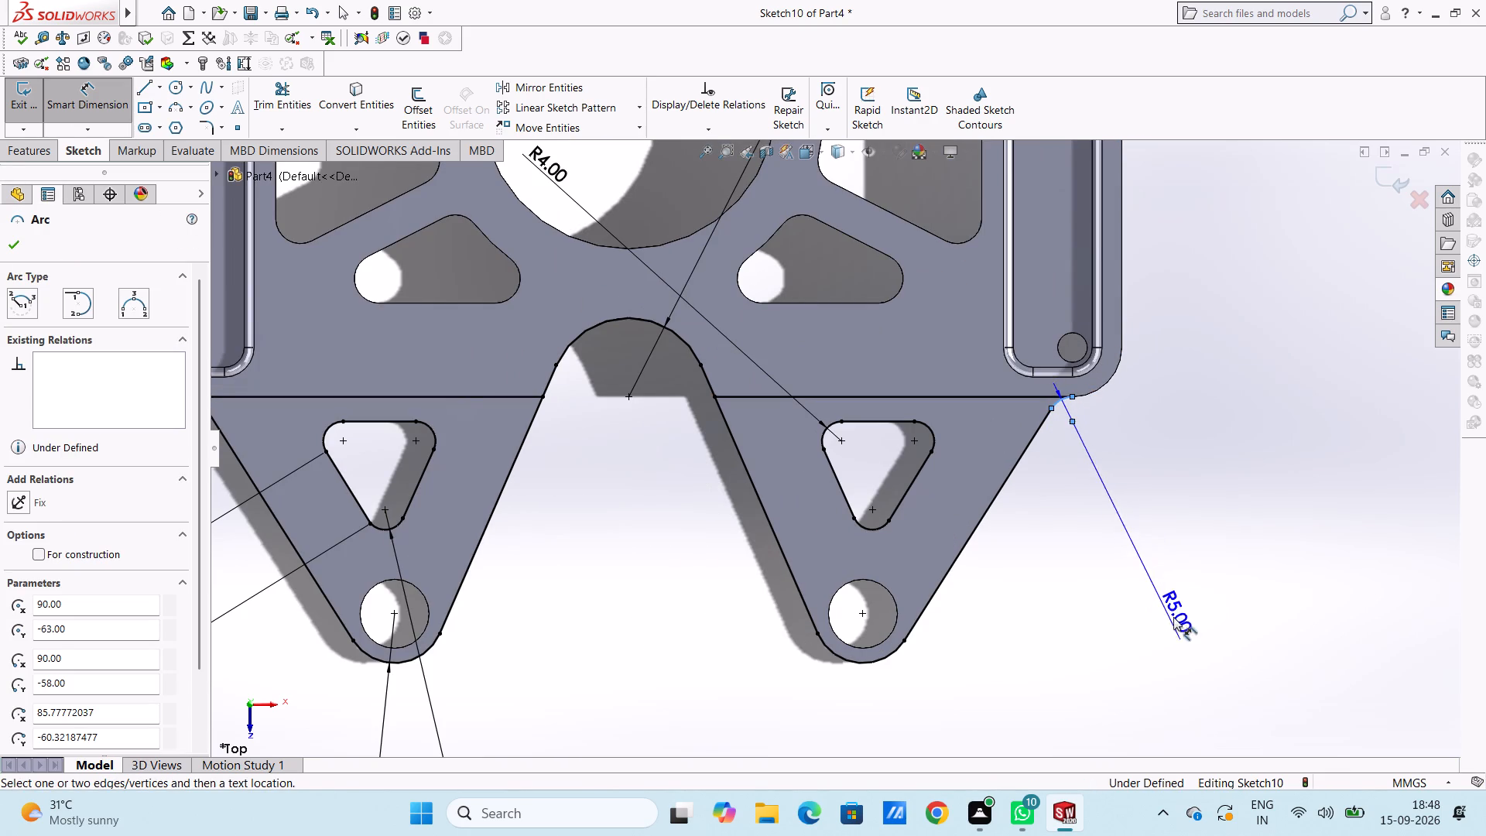
{"action": "left_click", "coordinate": [1207, 606]}
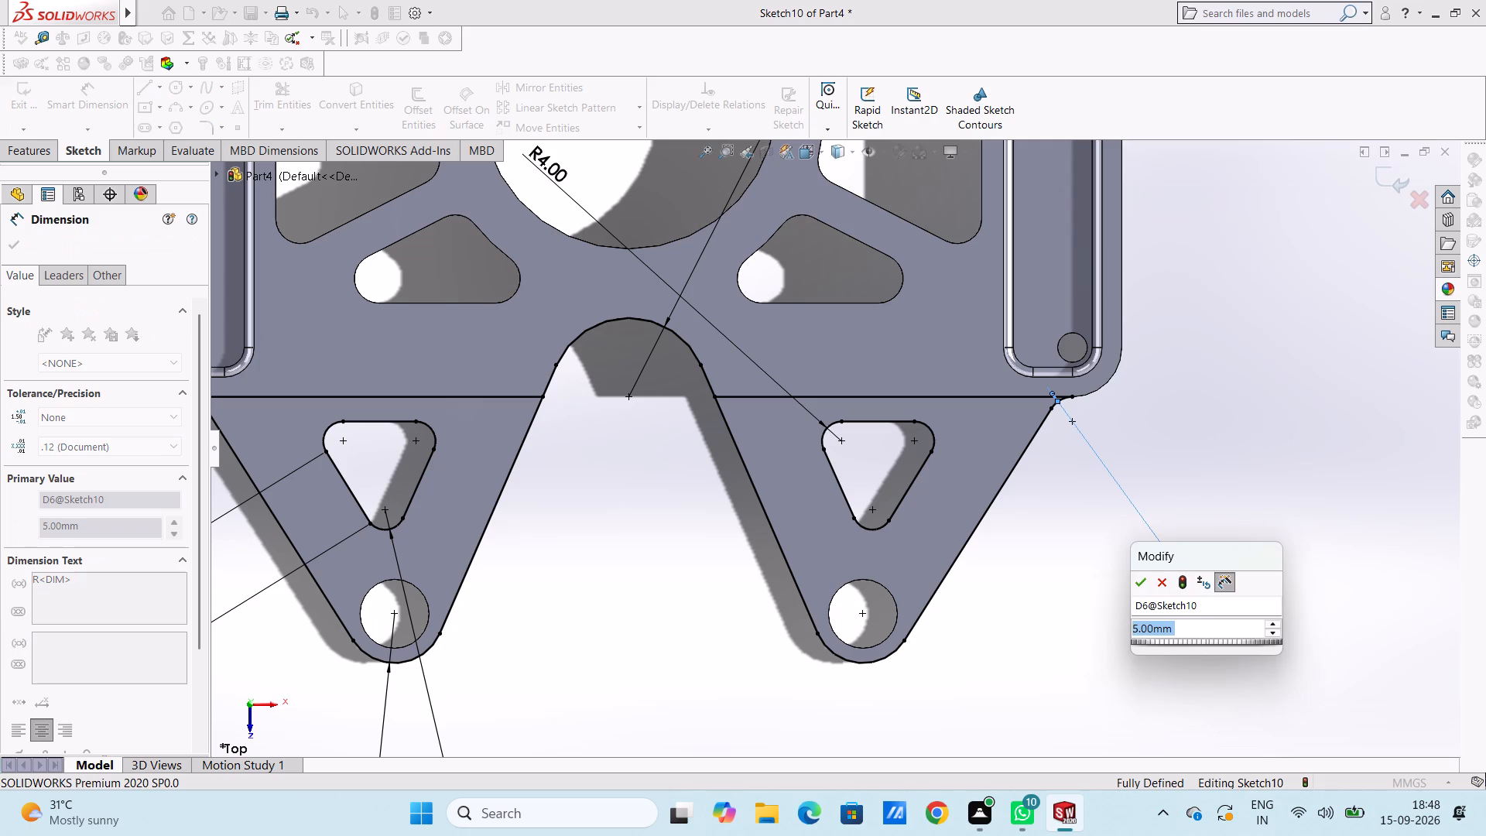
{"action": "key", "text": "Return"}
{"action": "left_click", "coordinate": [1116, 619]}
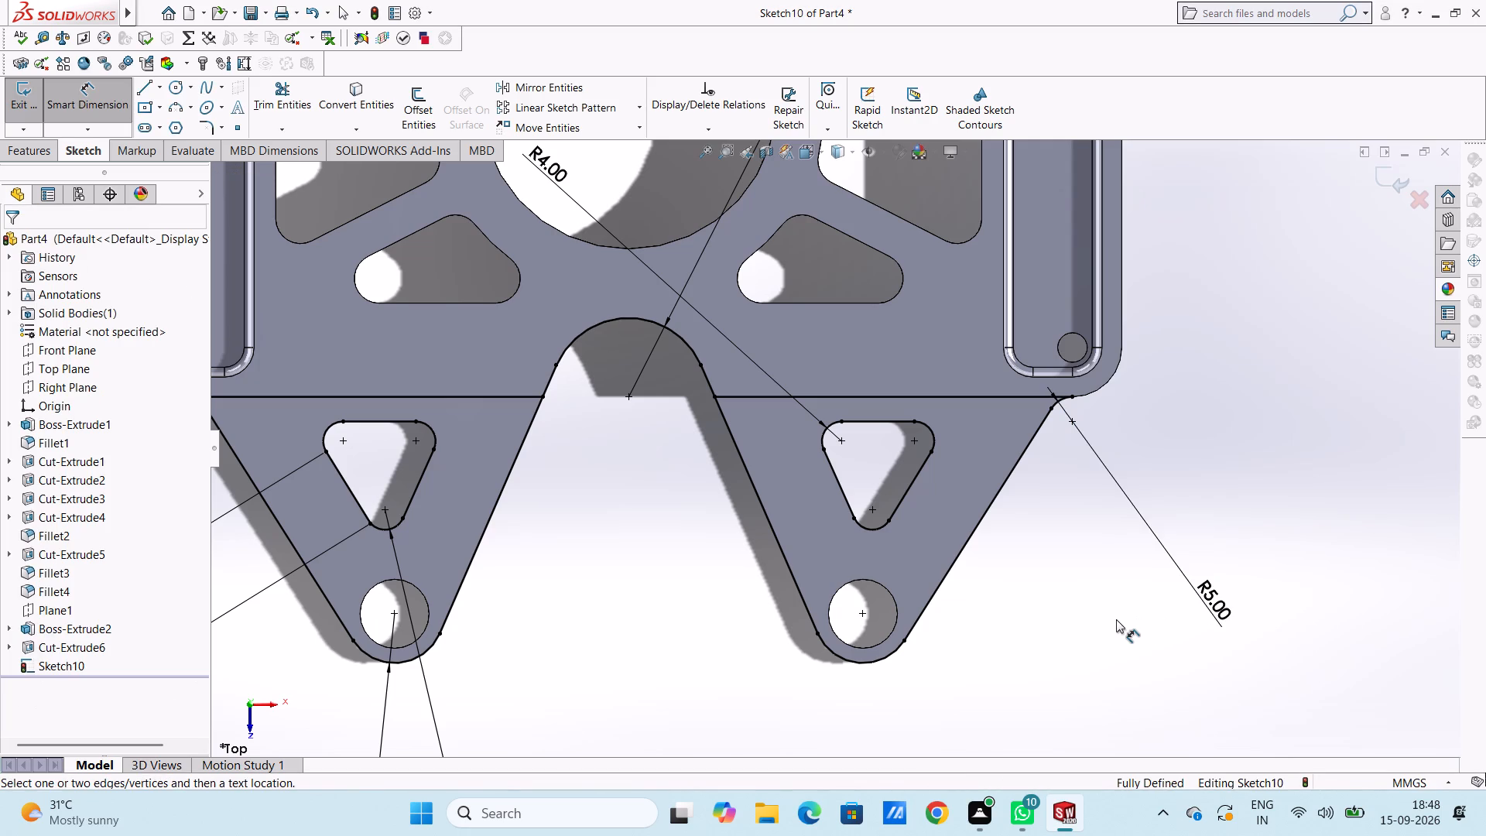
{"action": "key", "text": "Escape"}
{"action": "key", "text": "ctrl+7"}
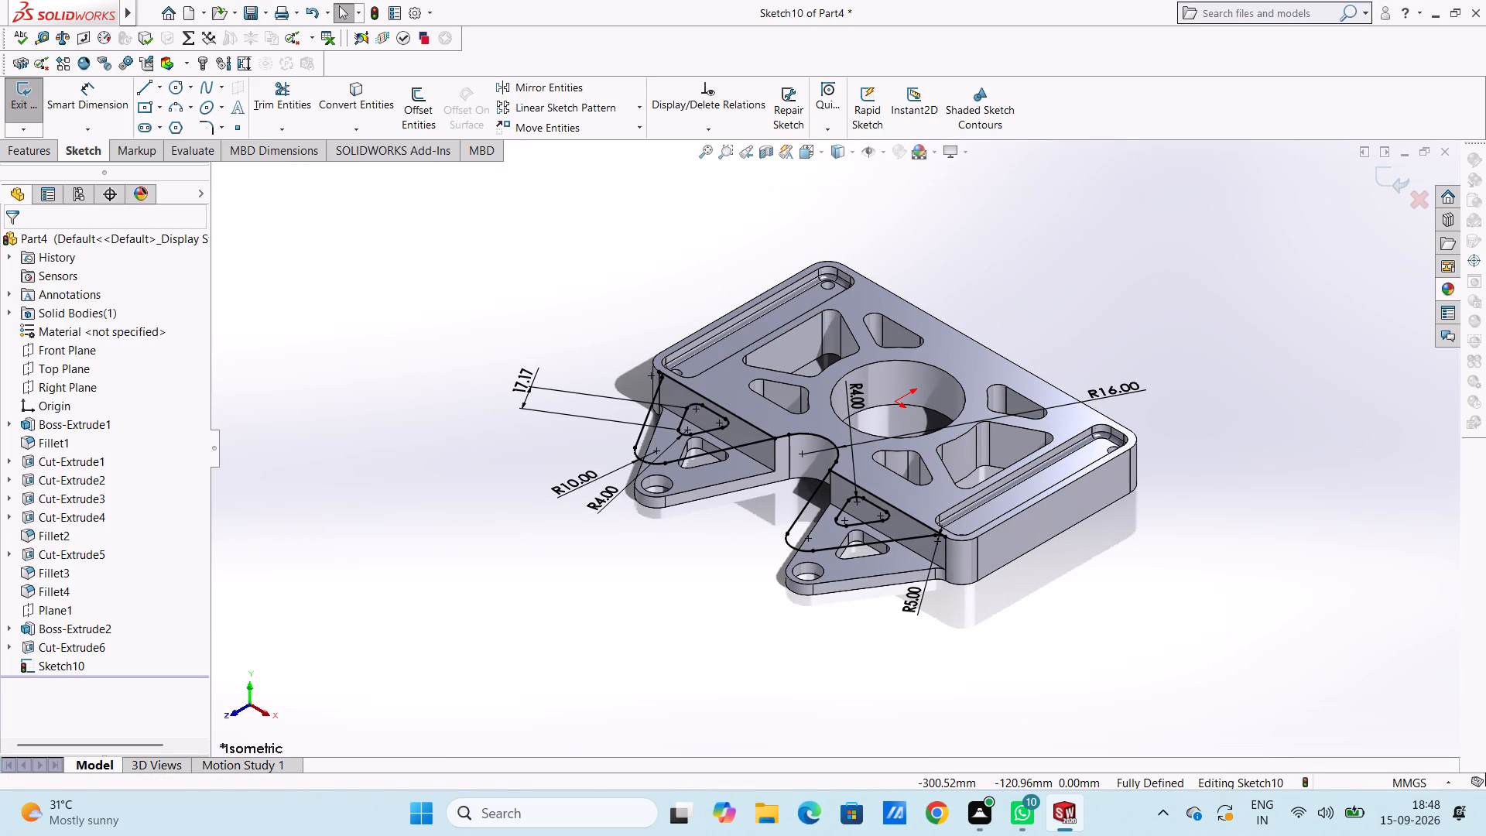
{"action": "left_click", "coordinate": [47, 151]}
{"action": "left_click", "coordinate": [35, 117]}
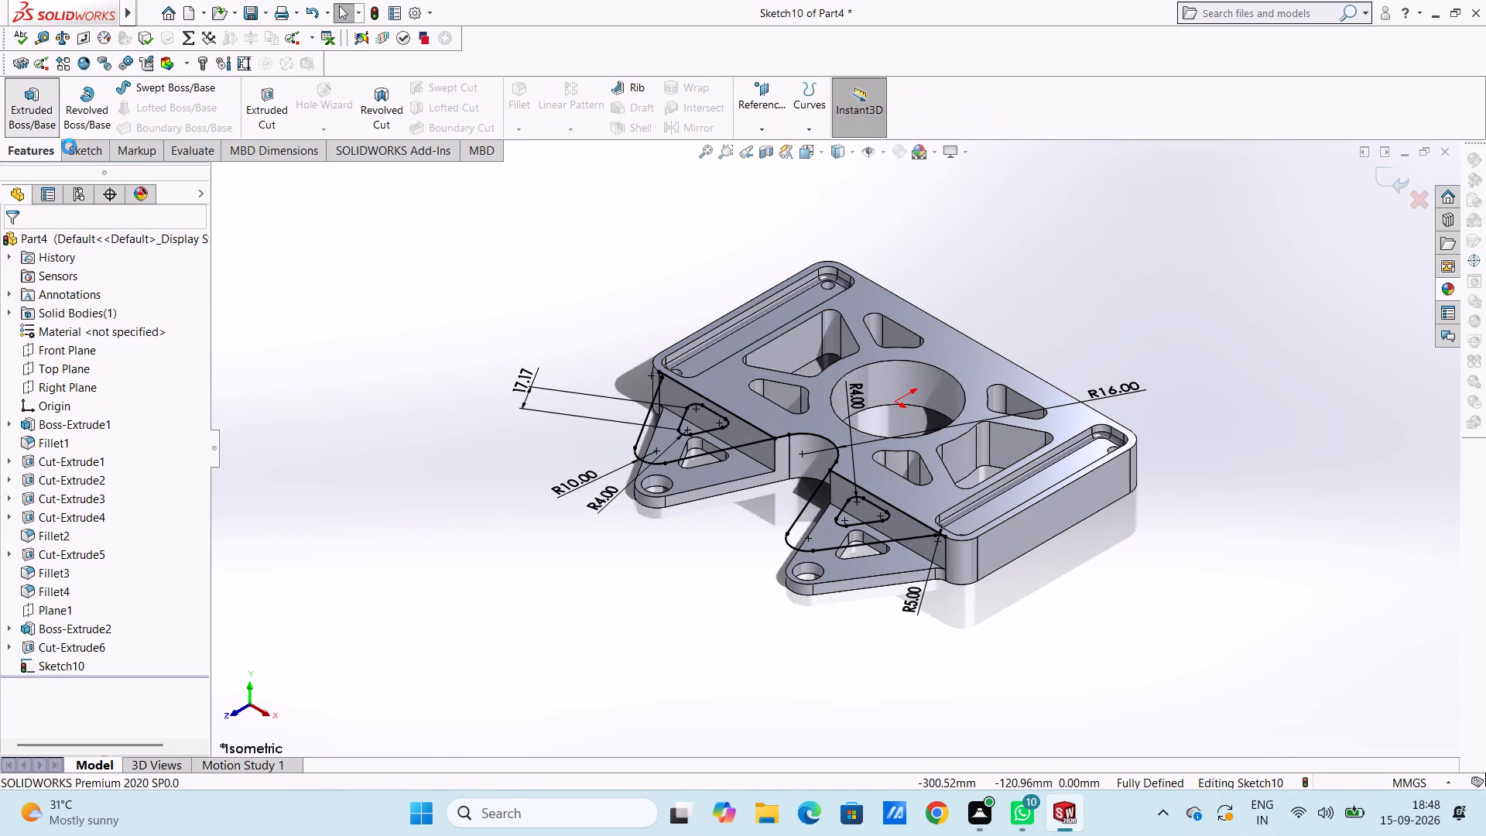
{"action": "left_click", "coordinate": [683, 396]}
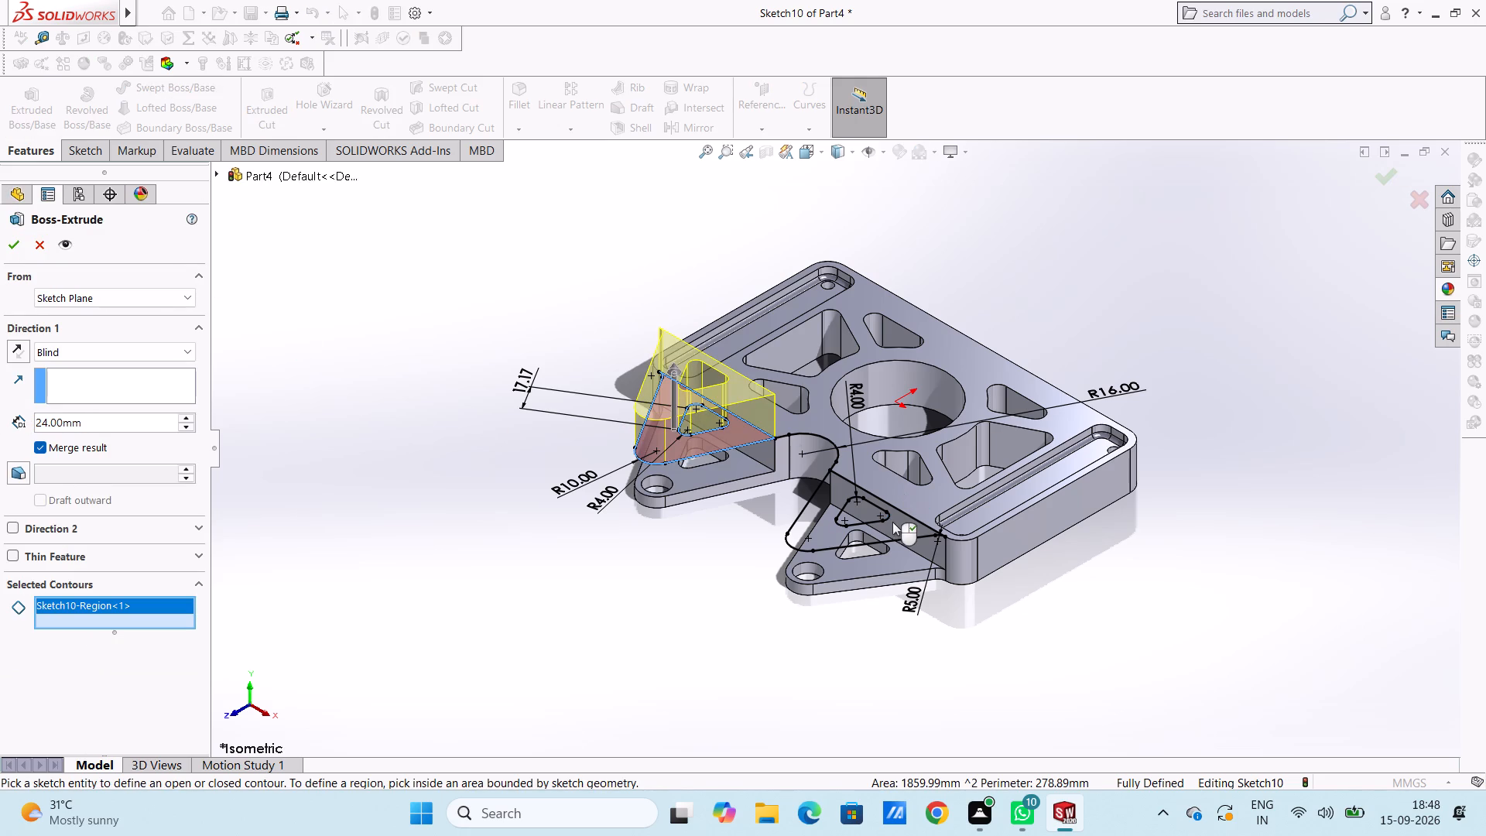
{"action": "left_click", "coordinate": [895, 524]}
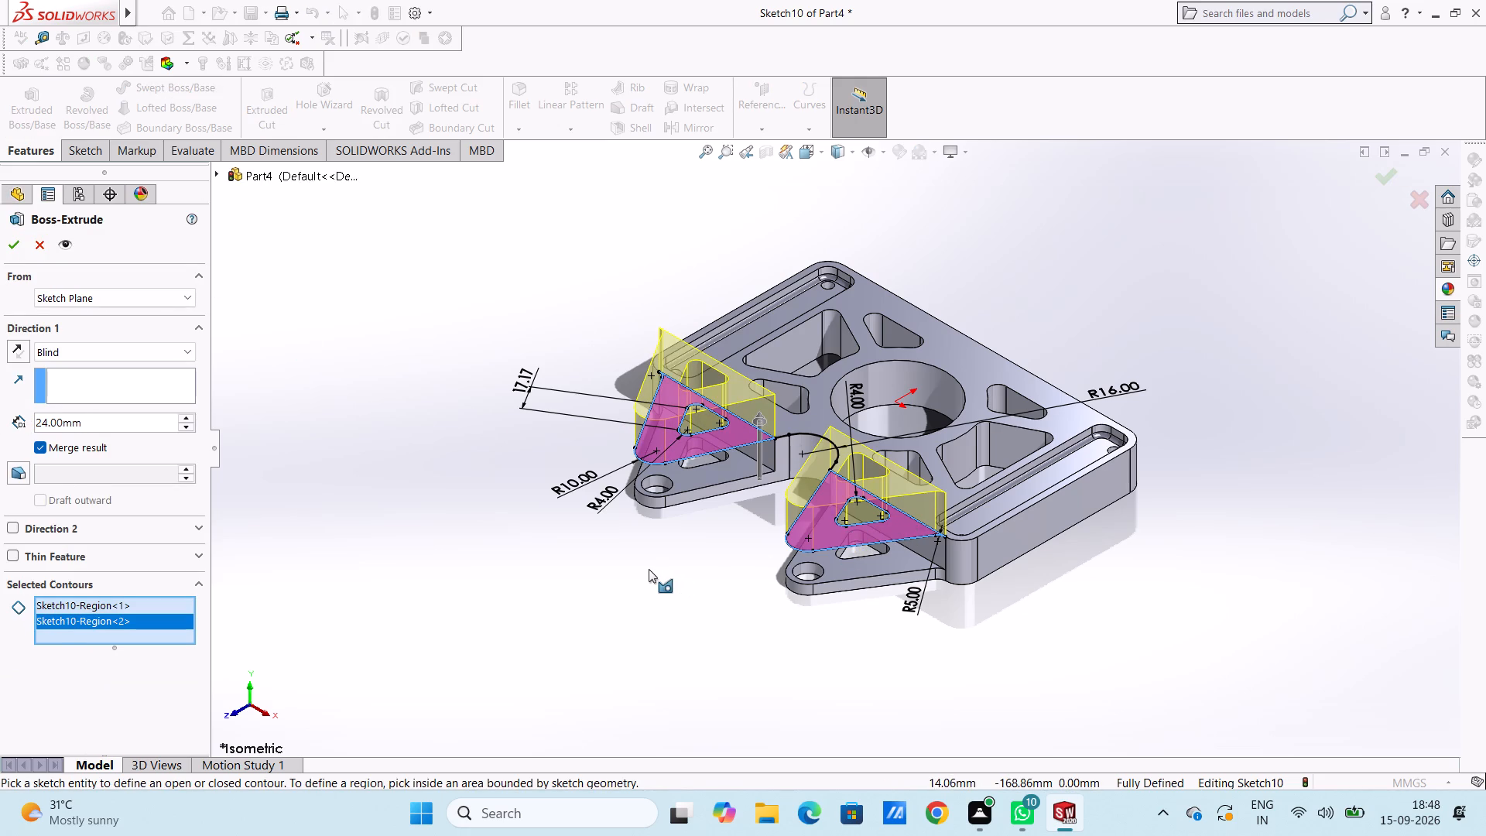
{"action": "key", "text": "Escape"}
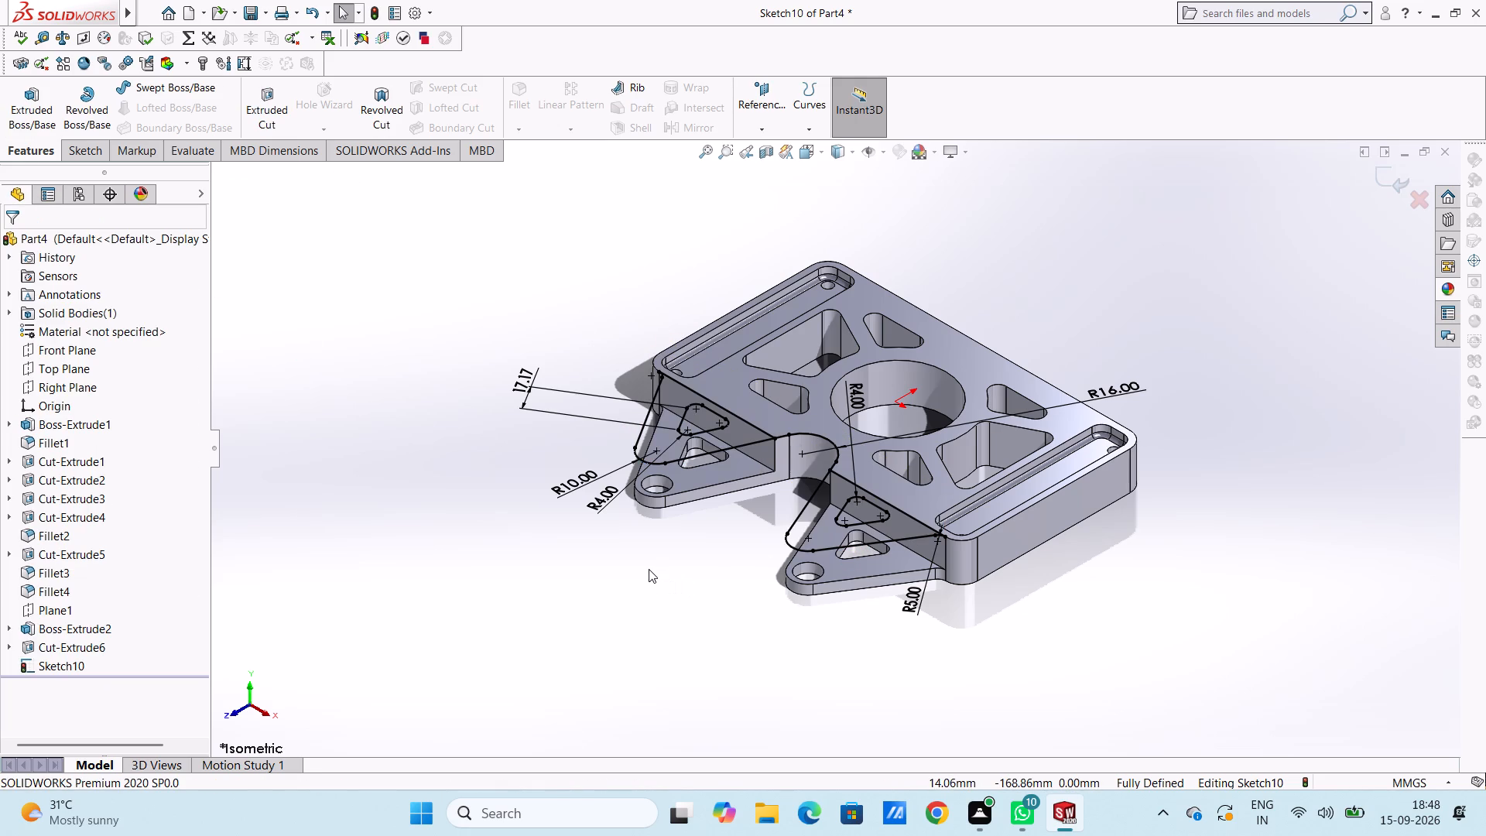
Draw a circle of radius 7 mm over the left lug's hole edge, centred on the lug's end arc.
{"action": "key", "text": "ctrl+5"}
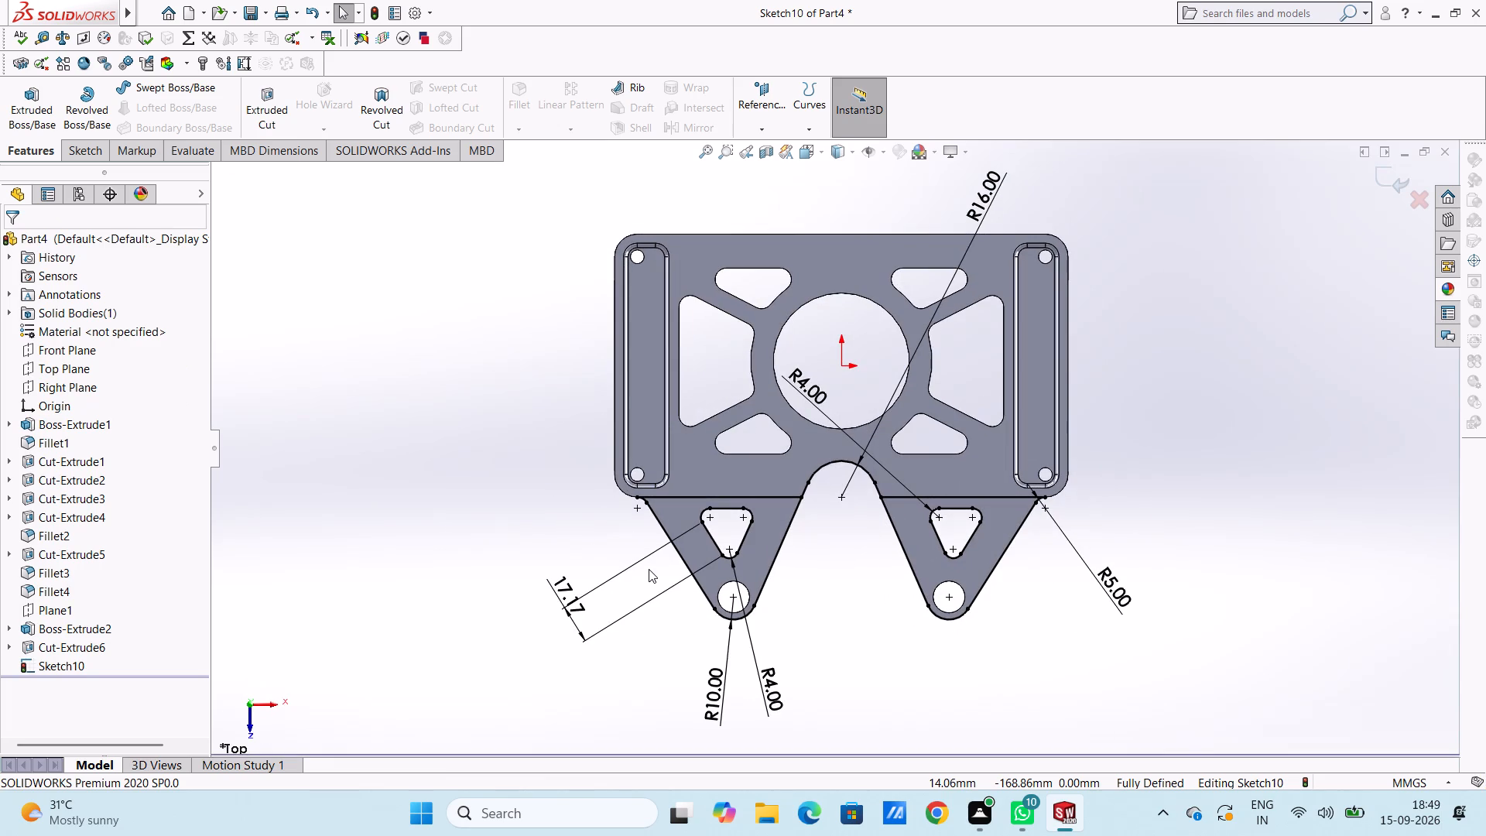
{"action": "scroll", "coordinate": [786, 621], "scroll_direction": "down", "scroll_amount": 3}
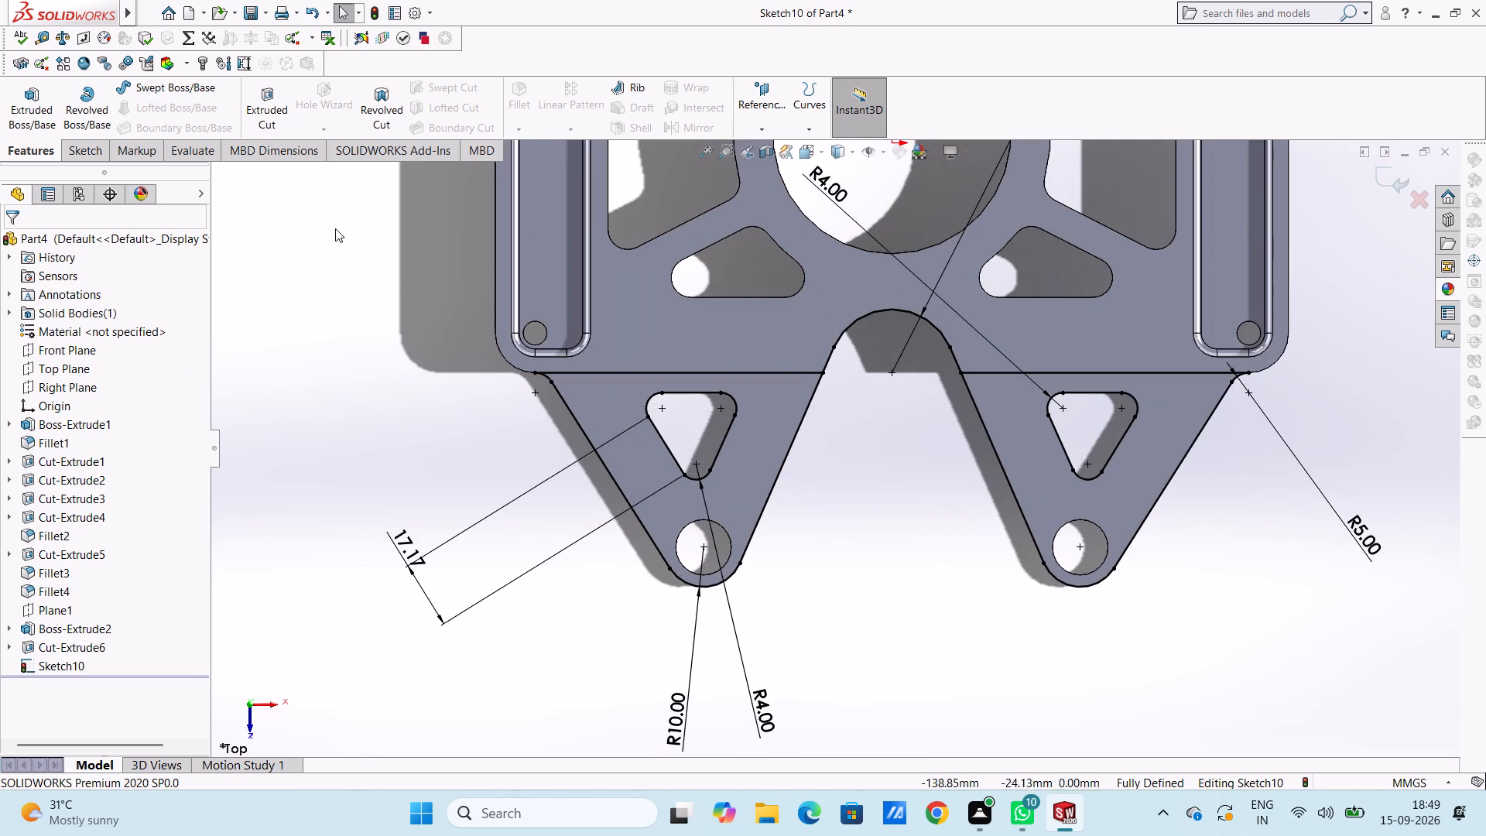
{"action": "left_click", "coordinate": [94, 144]}
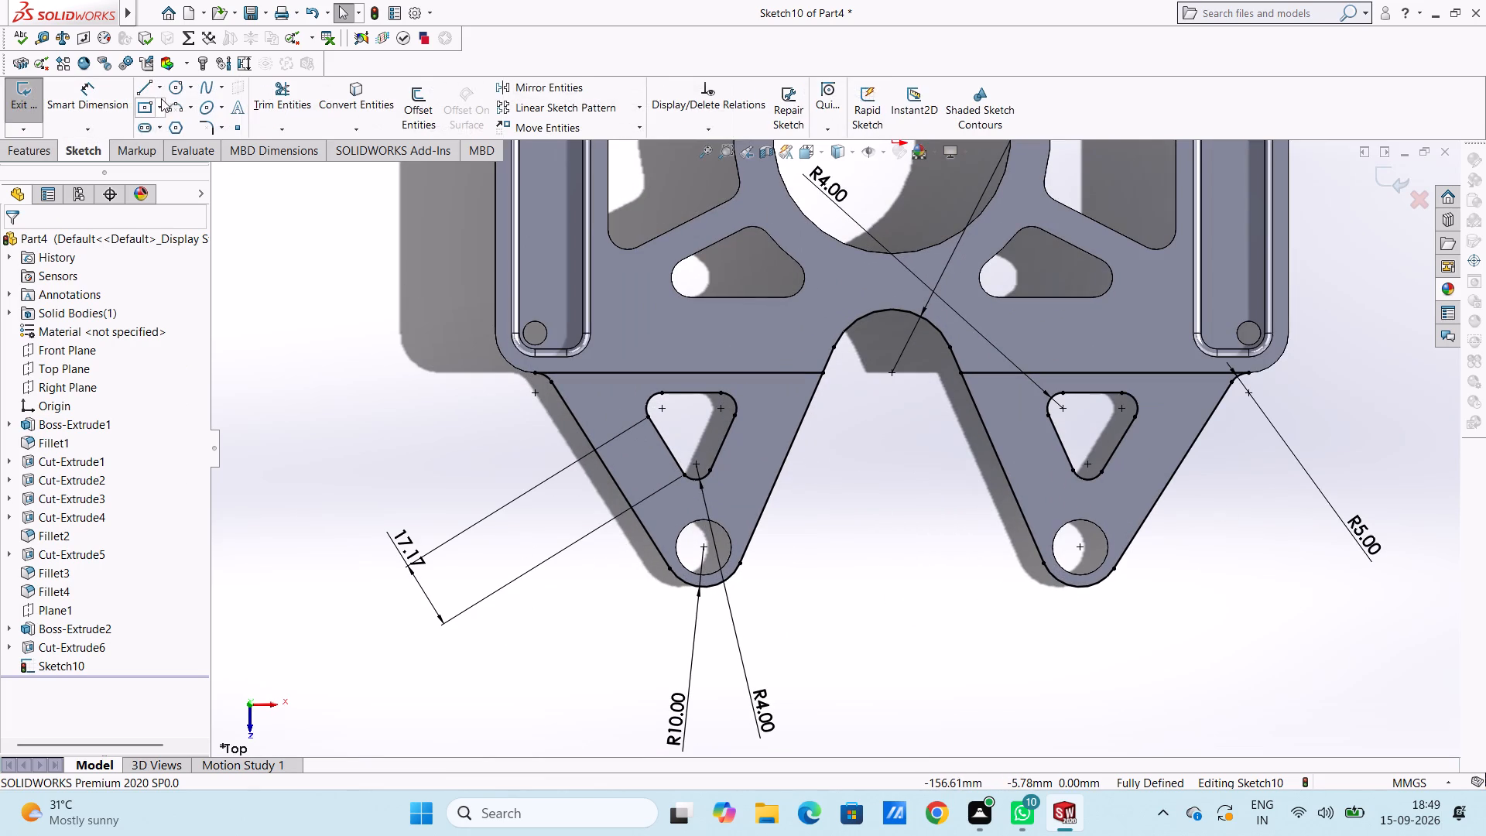
{"action": "left_click", "coordinate": [185, 88]}
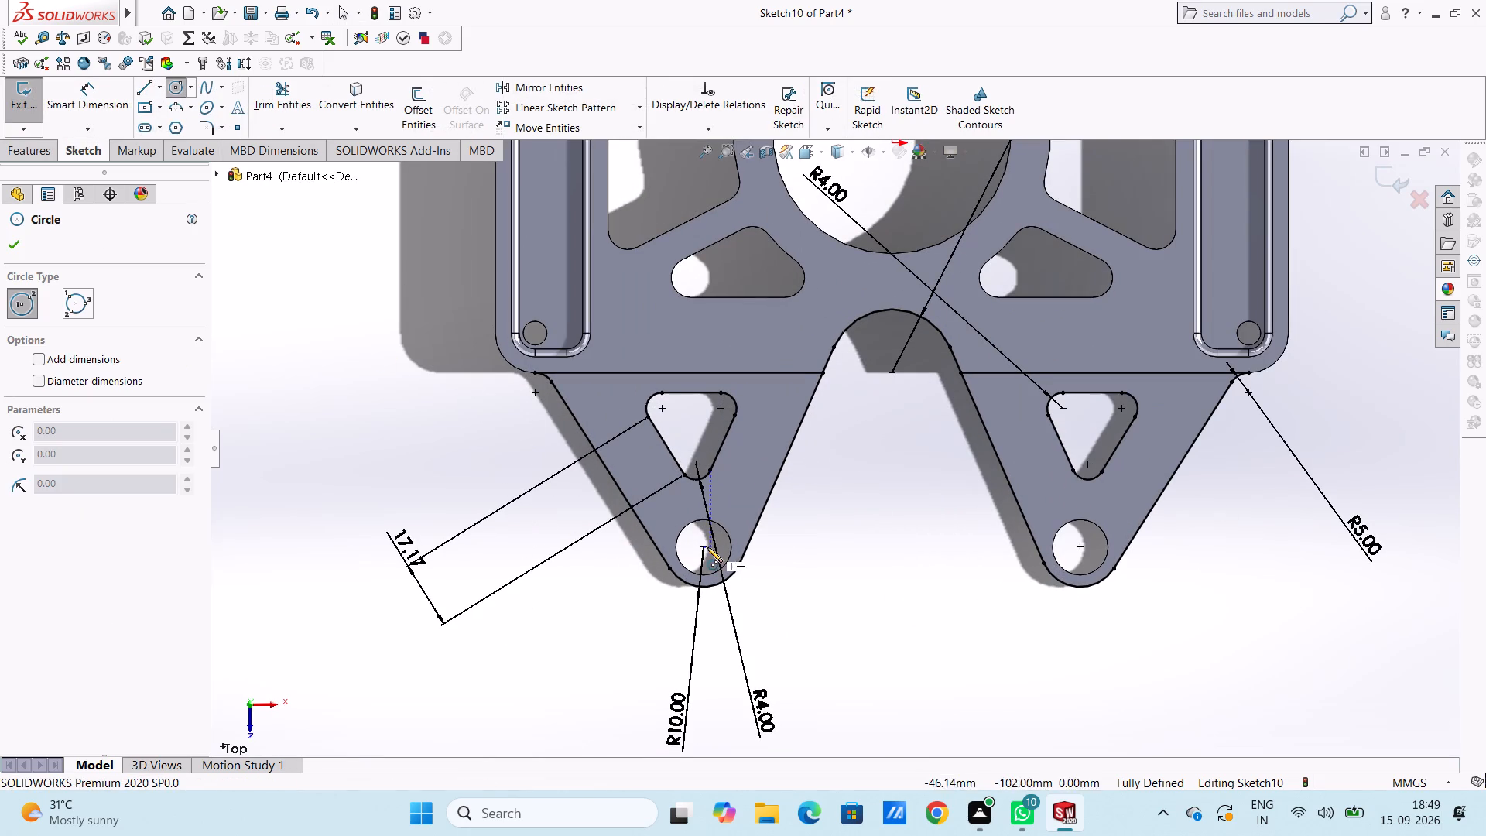
{"action": "left_click", "coordinate": [704, 544]}
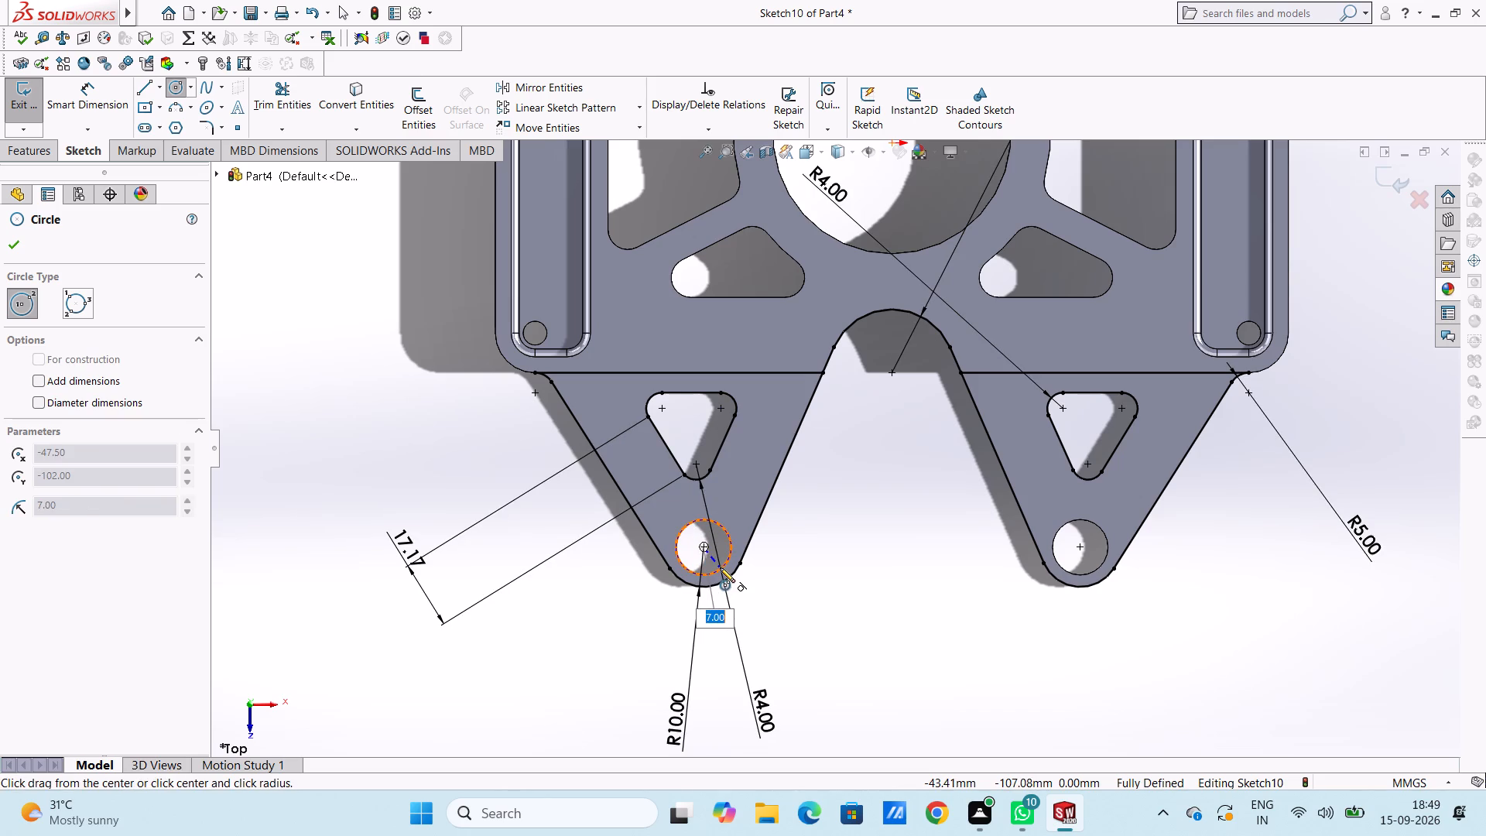
{"action": "left_click", "coordinate": [720, 567]}
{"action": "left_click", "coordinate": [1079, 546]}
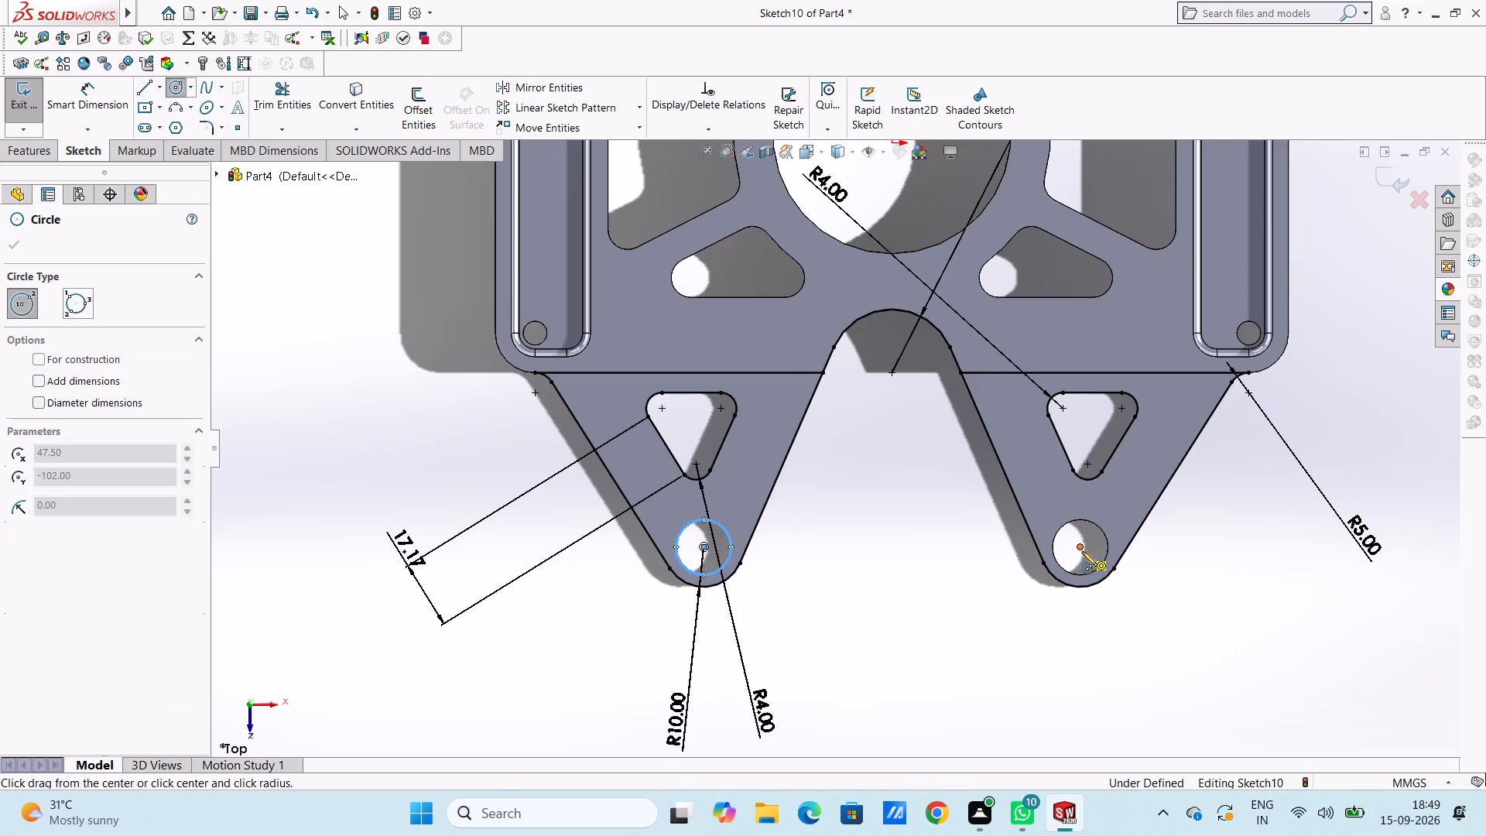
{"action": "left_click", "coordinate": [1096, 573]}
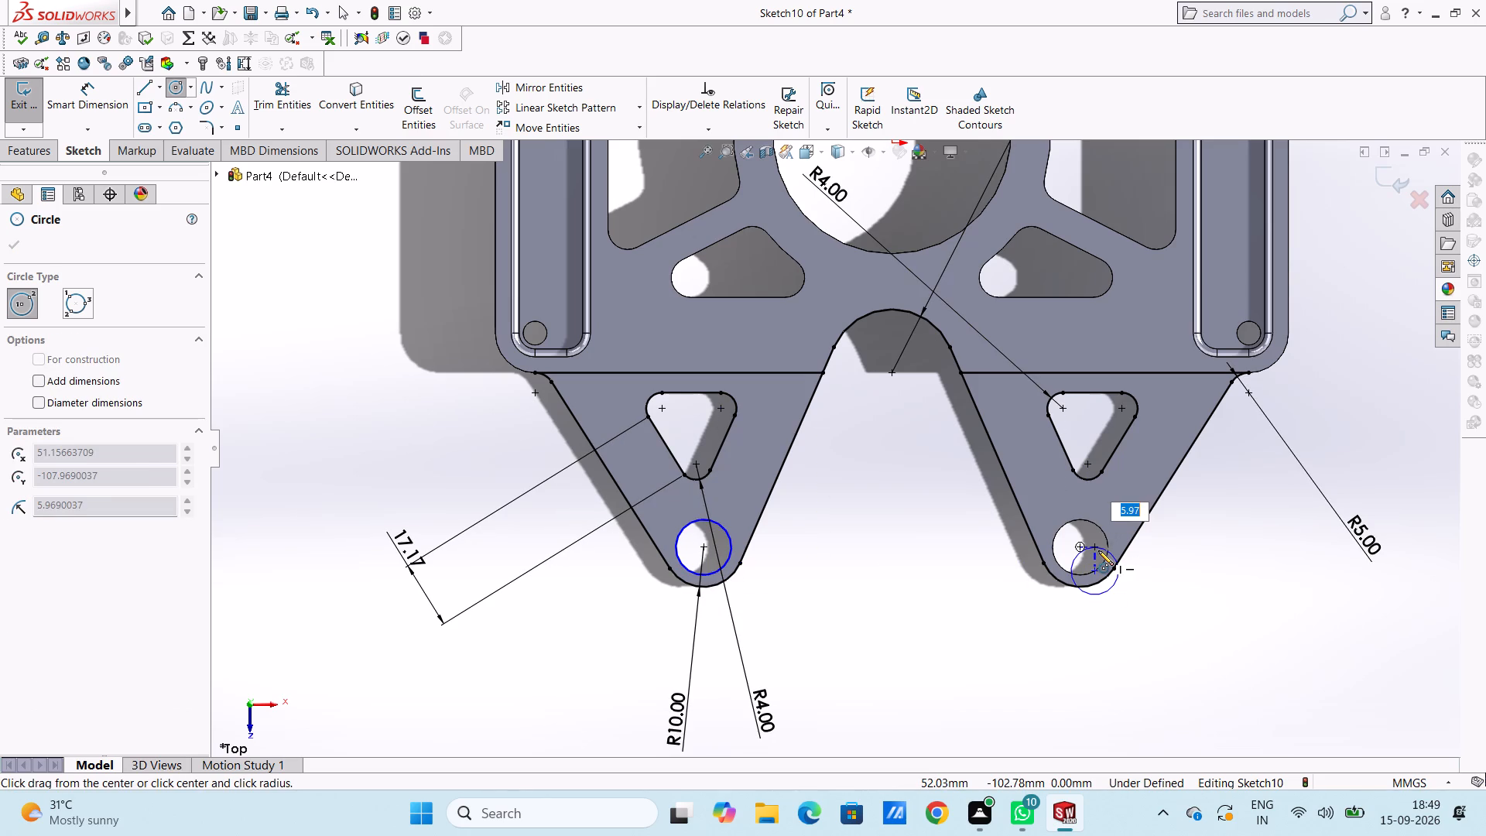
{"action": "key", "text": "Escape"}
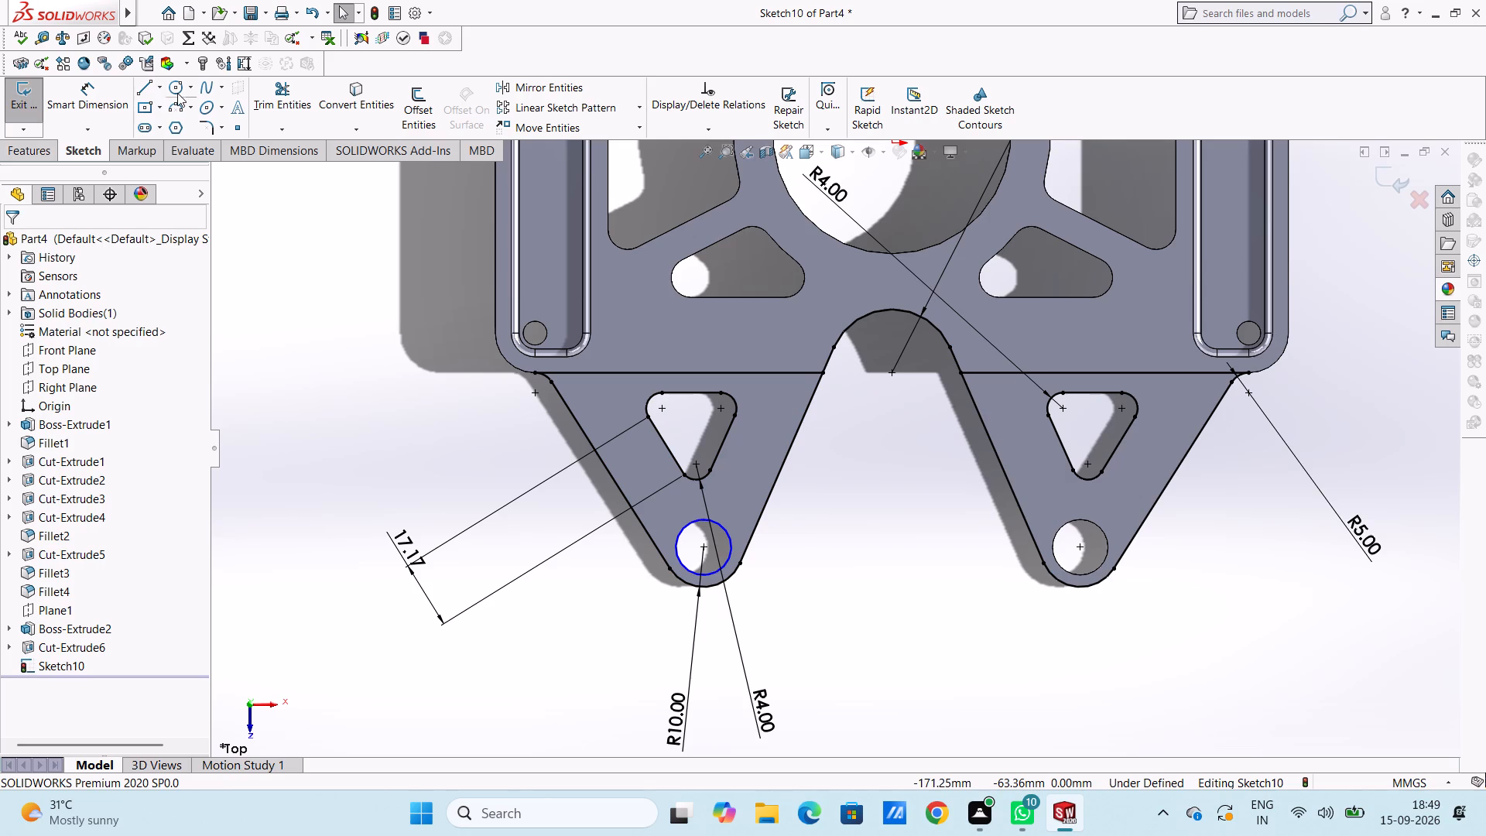
Draw a circle of radius 5 mm at the centre of the right lug's hole.
{"action": "left_click", "coordinate": [177, 92]}
{"action": "left_click", "coordinate": [1080, 547]}
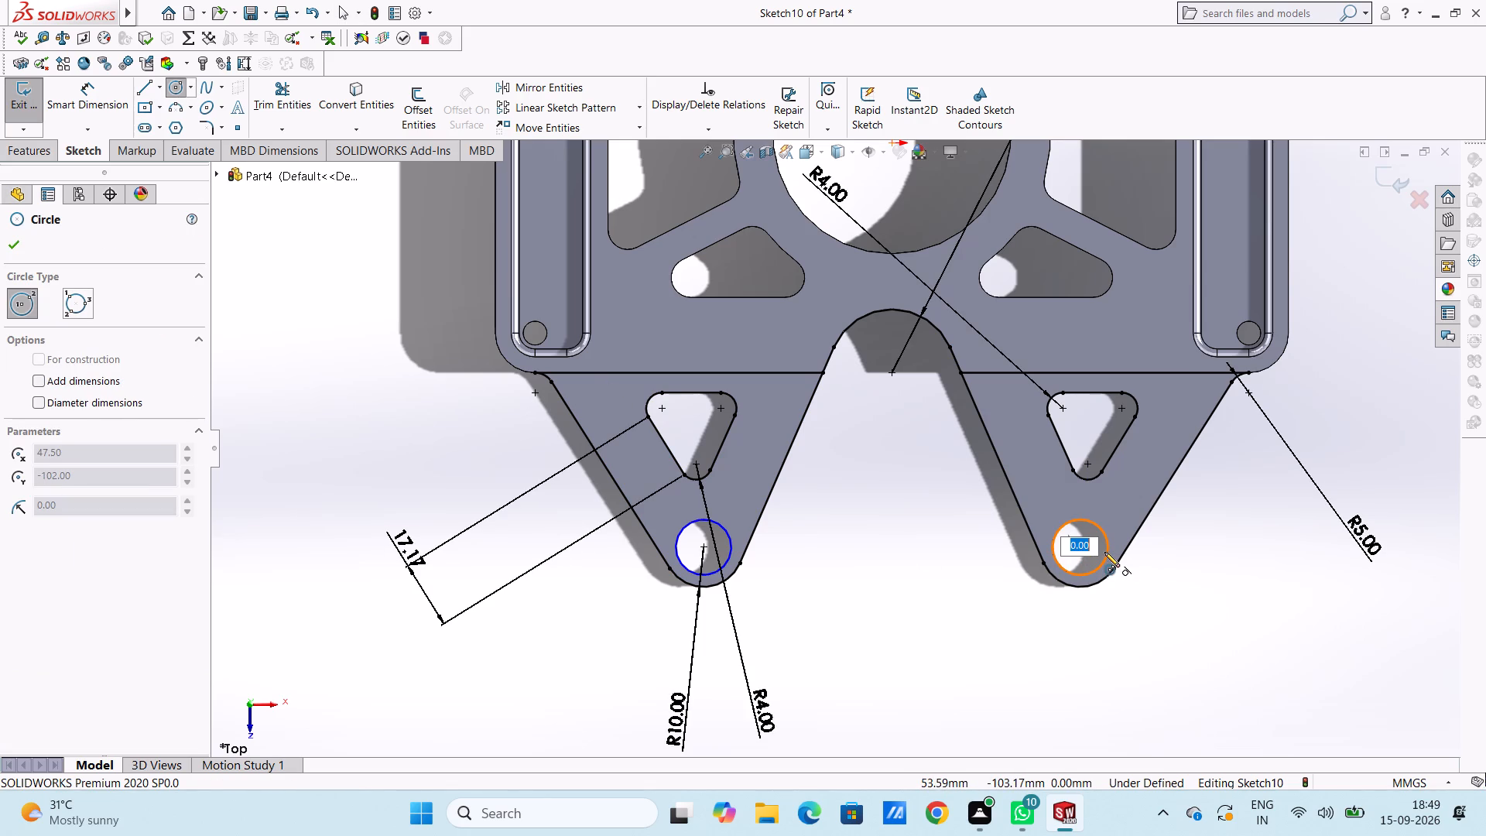
{"action": "key", "text": "5"}
{"action": "key", "text": "Return"}
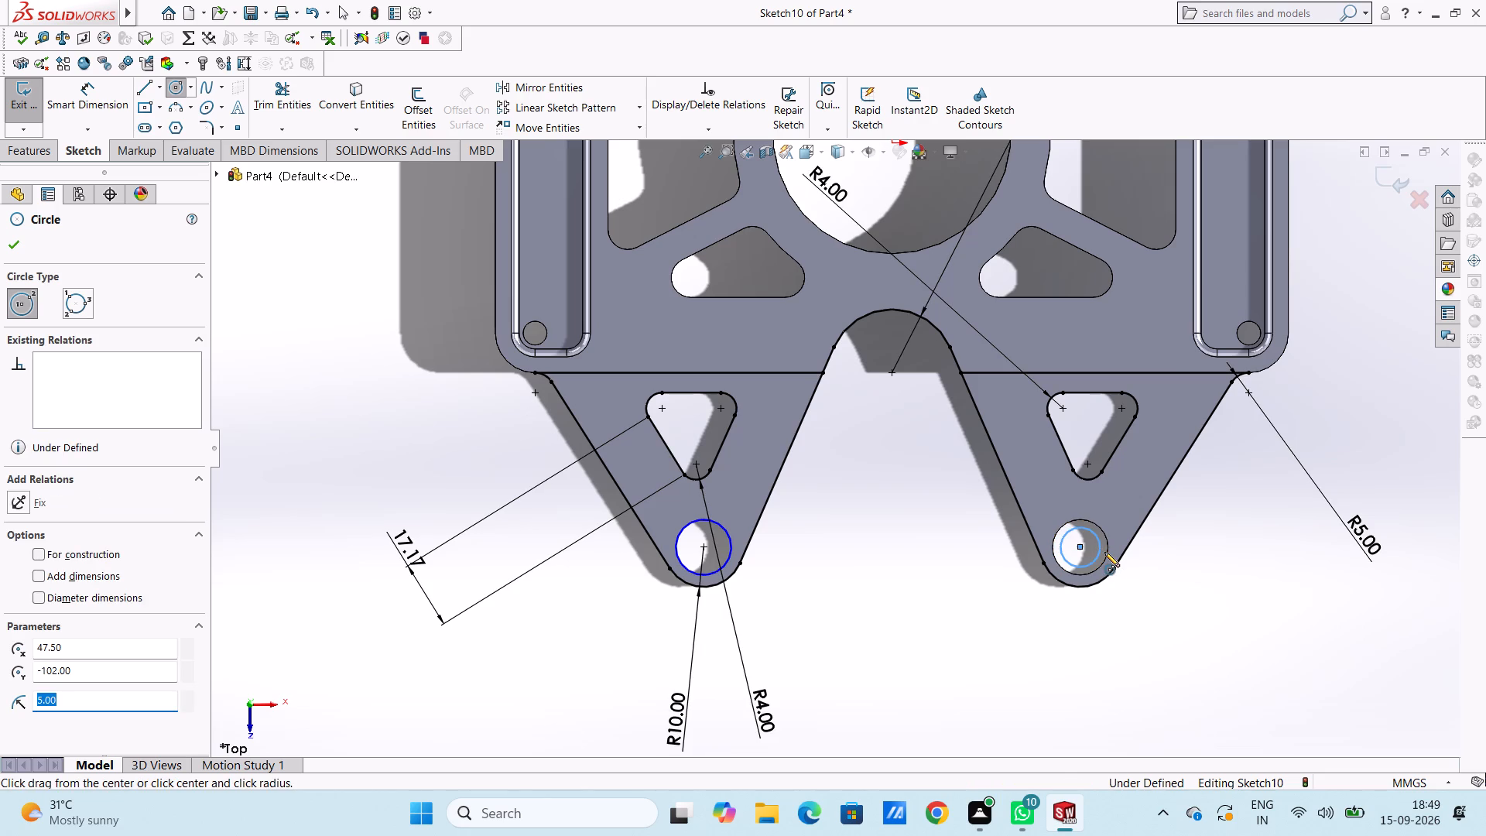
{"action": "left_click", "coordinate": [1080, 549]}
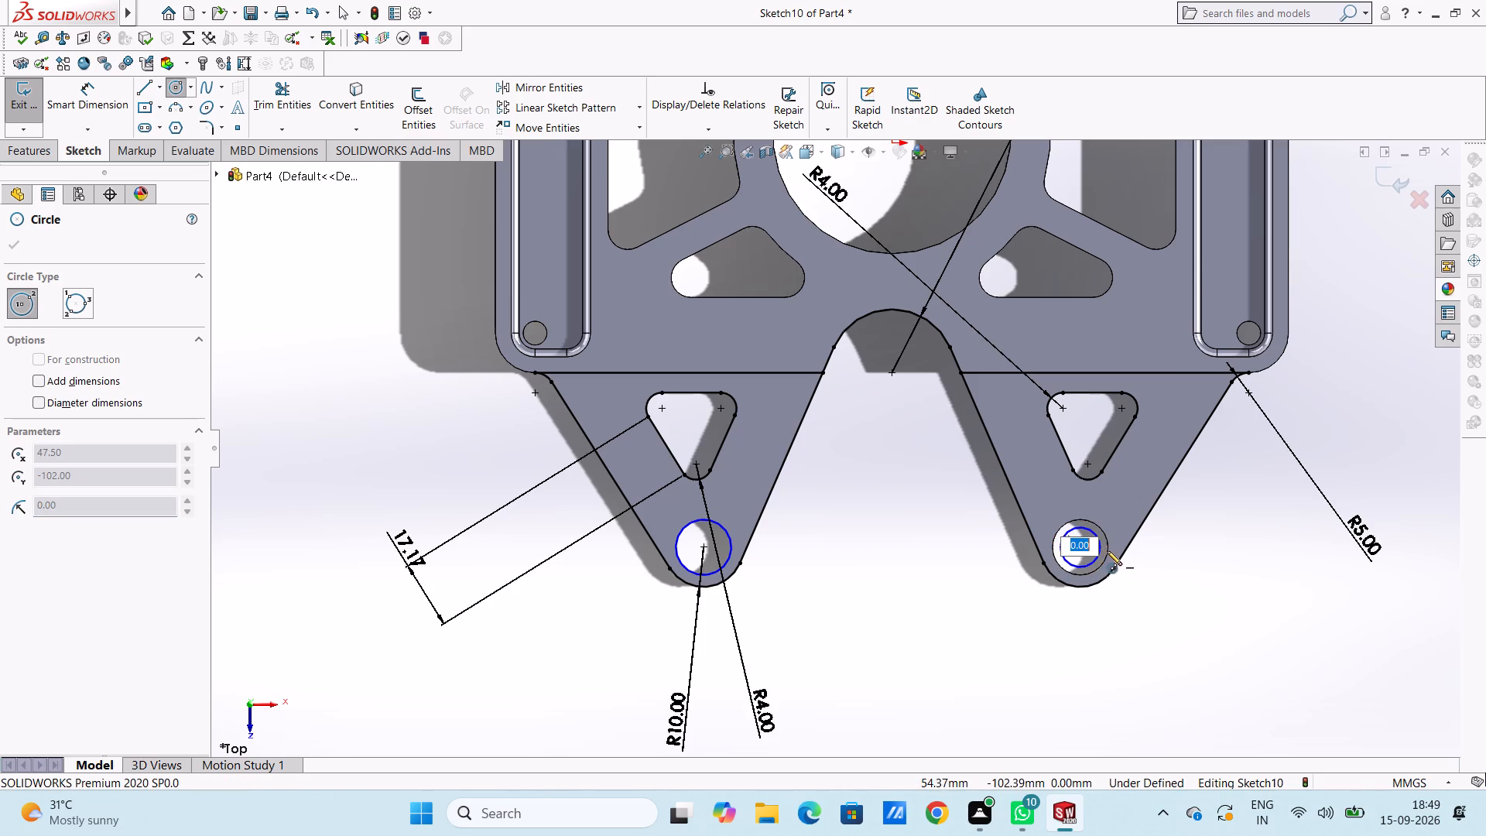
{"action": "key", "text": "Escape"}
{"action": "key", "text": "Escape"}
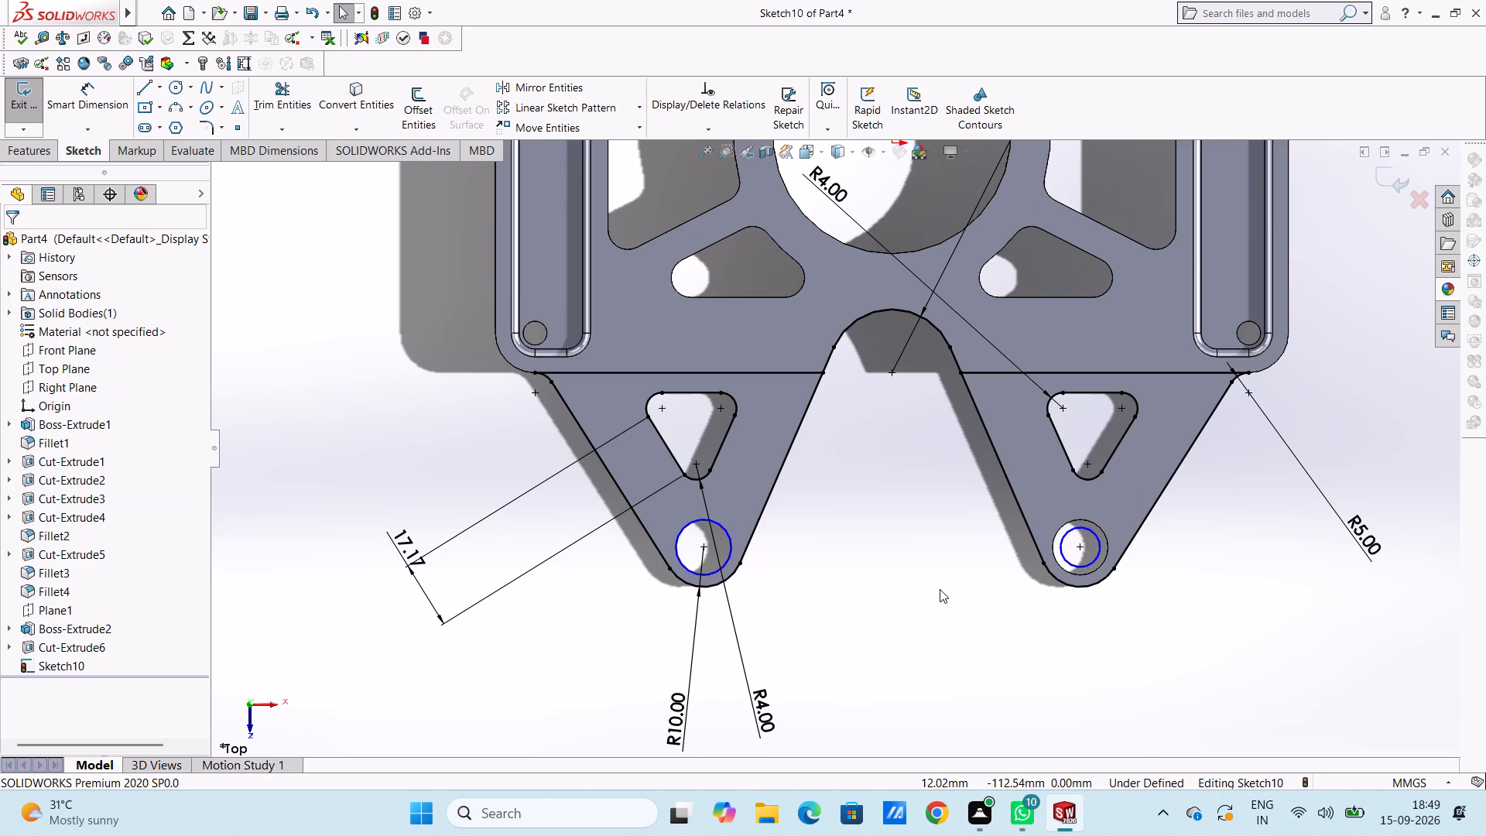
Delete the undersized 5 mm radius circle inside the right lug's hole.
{"action": "left_click", "coordinate": [1070, 535]}
{"action": "key", "text": "Delete"}
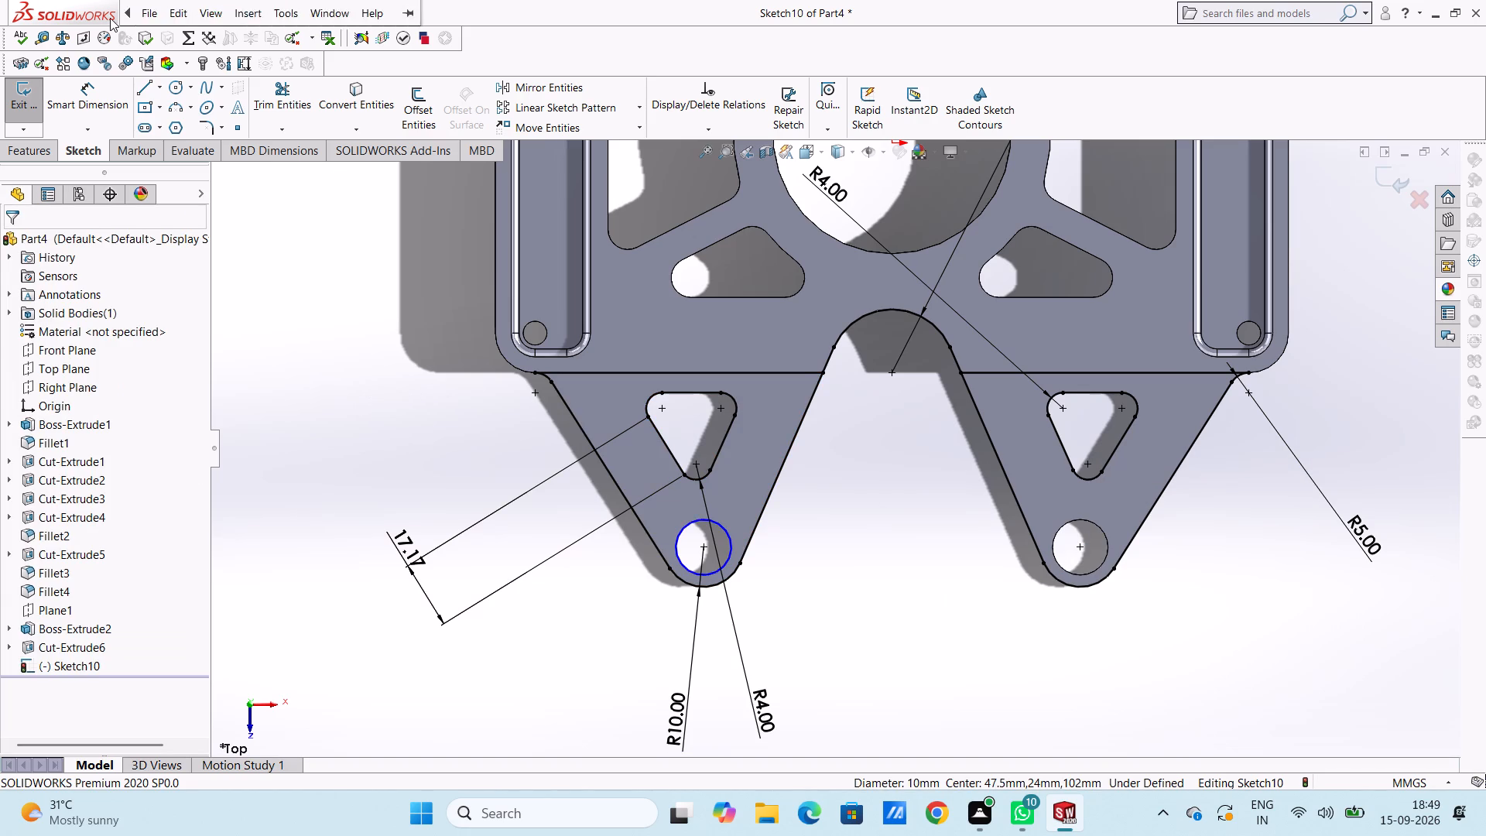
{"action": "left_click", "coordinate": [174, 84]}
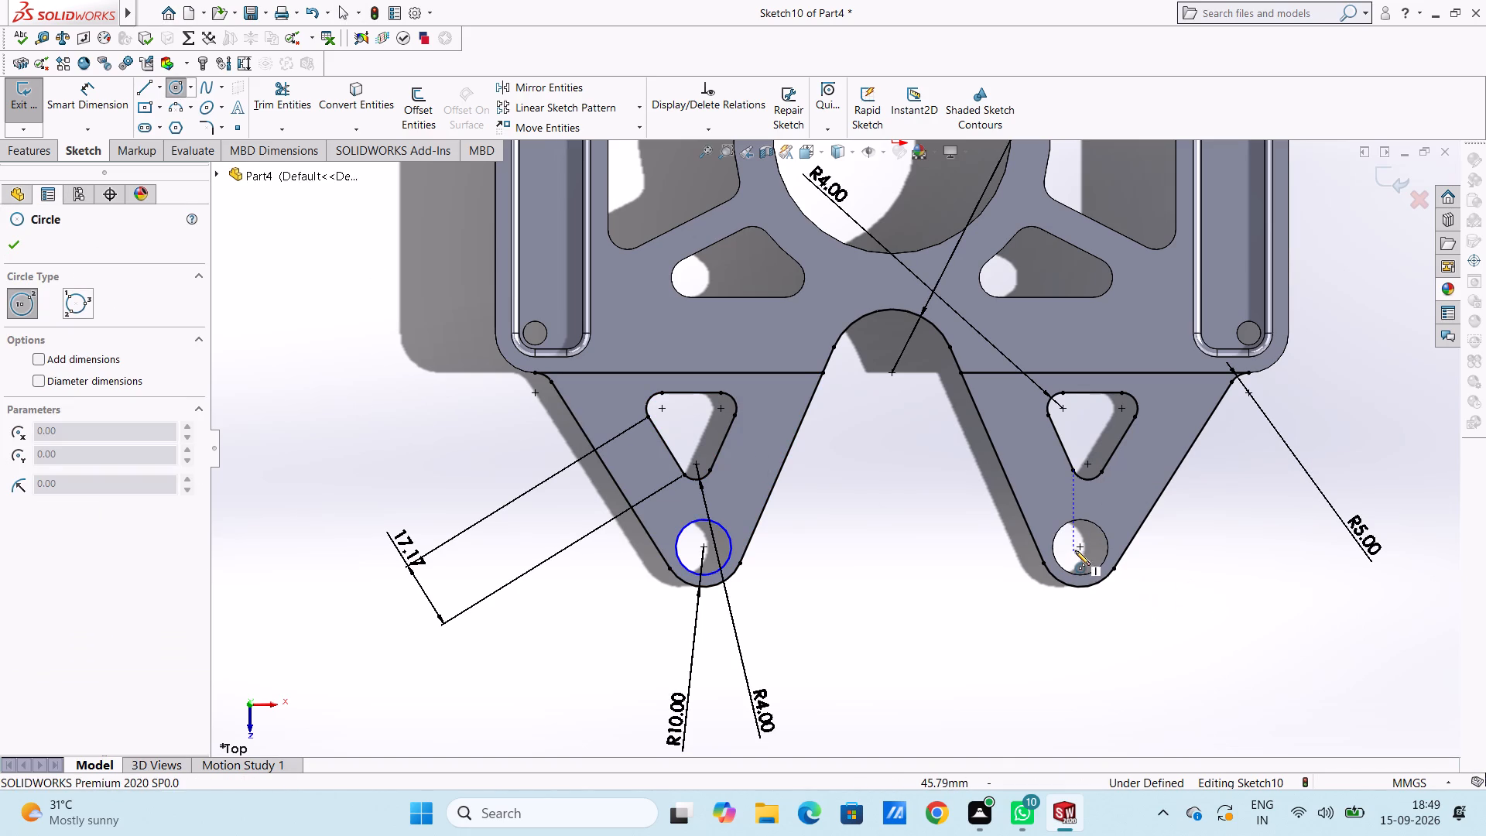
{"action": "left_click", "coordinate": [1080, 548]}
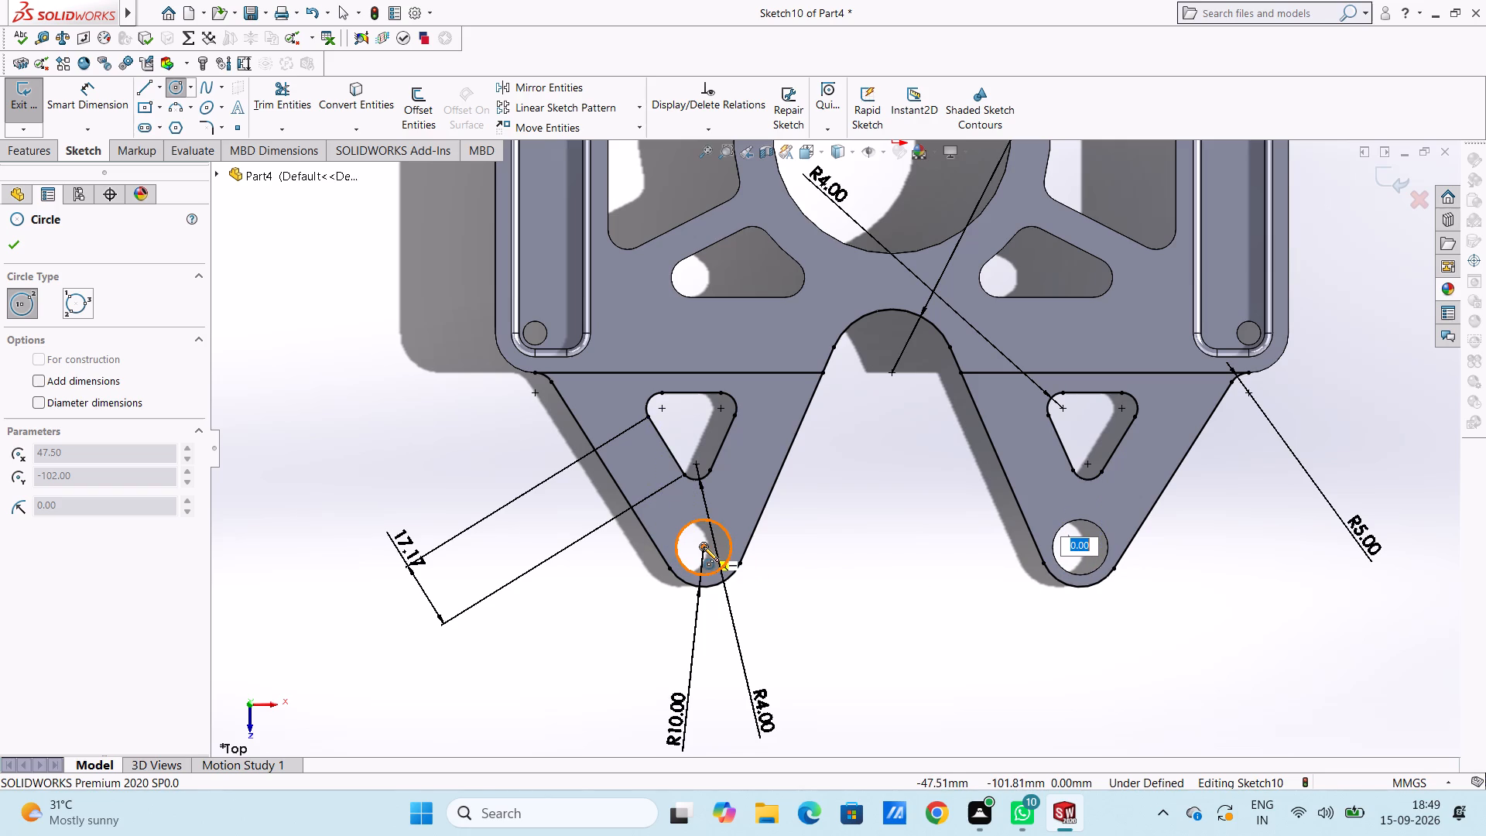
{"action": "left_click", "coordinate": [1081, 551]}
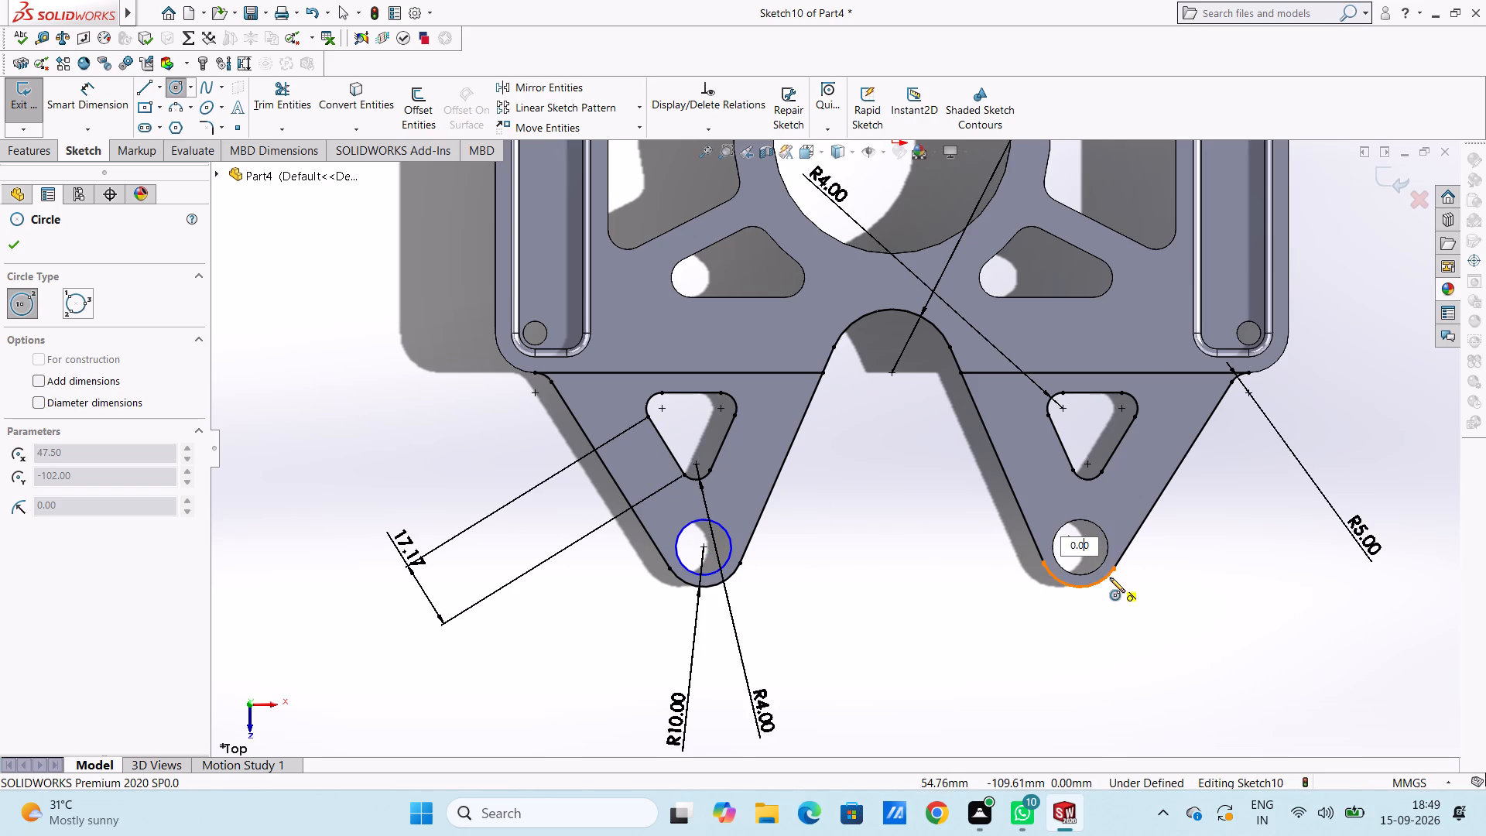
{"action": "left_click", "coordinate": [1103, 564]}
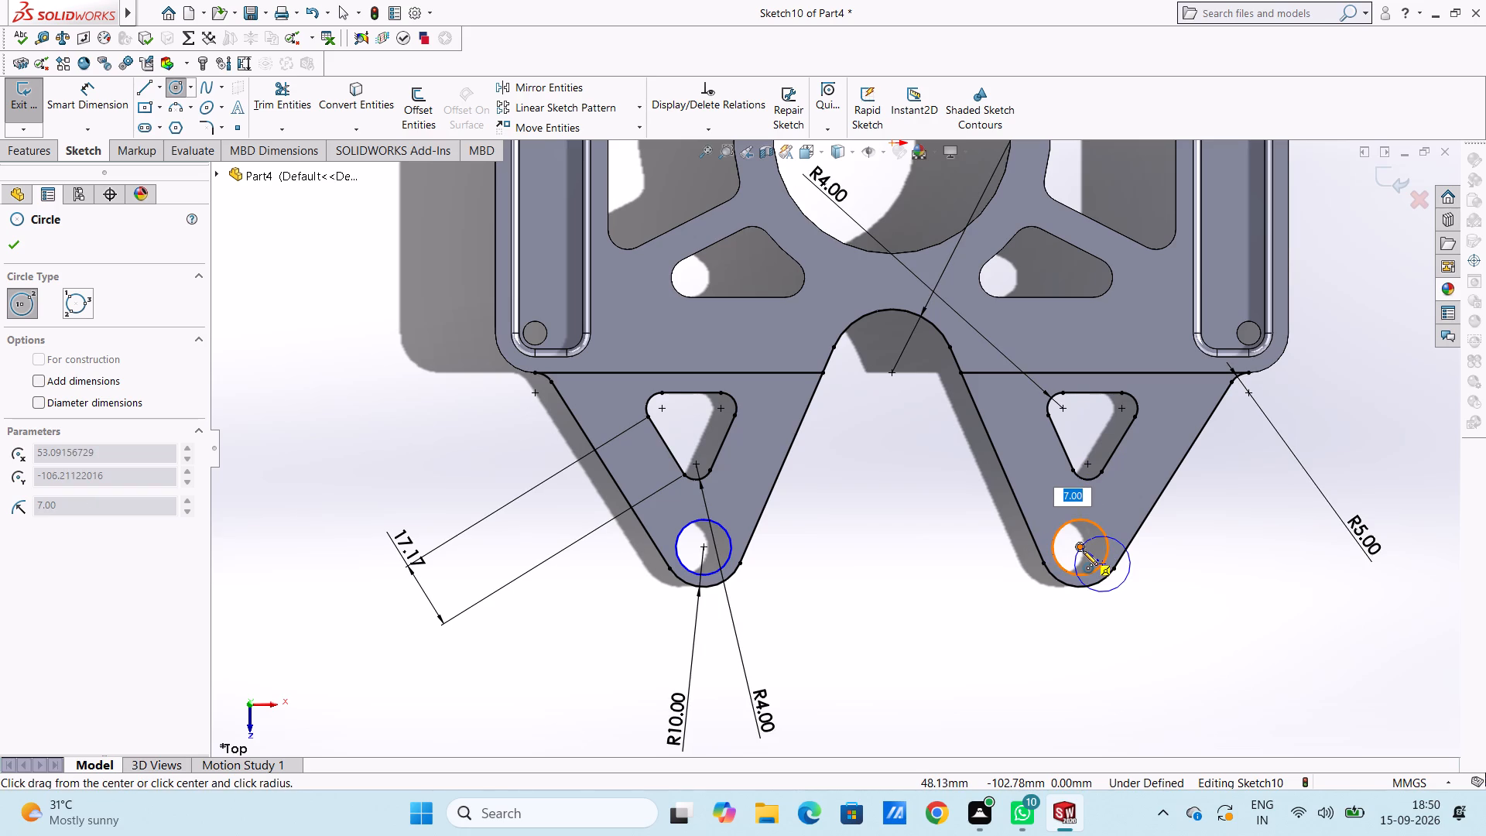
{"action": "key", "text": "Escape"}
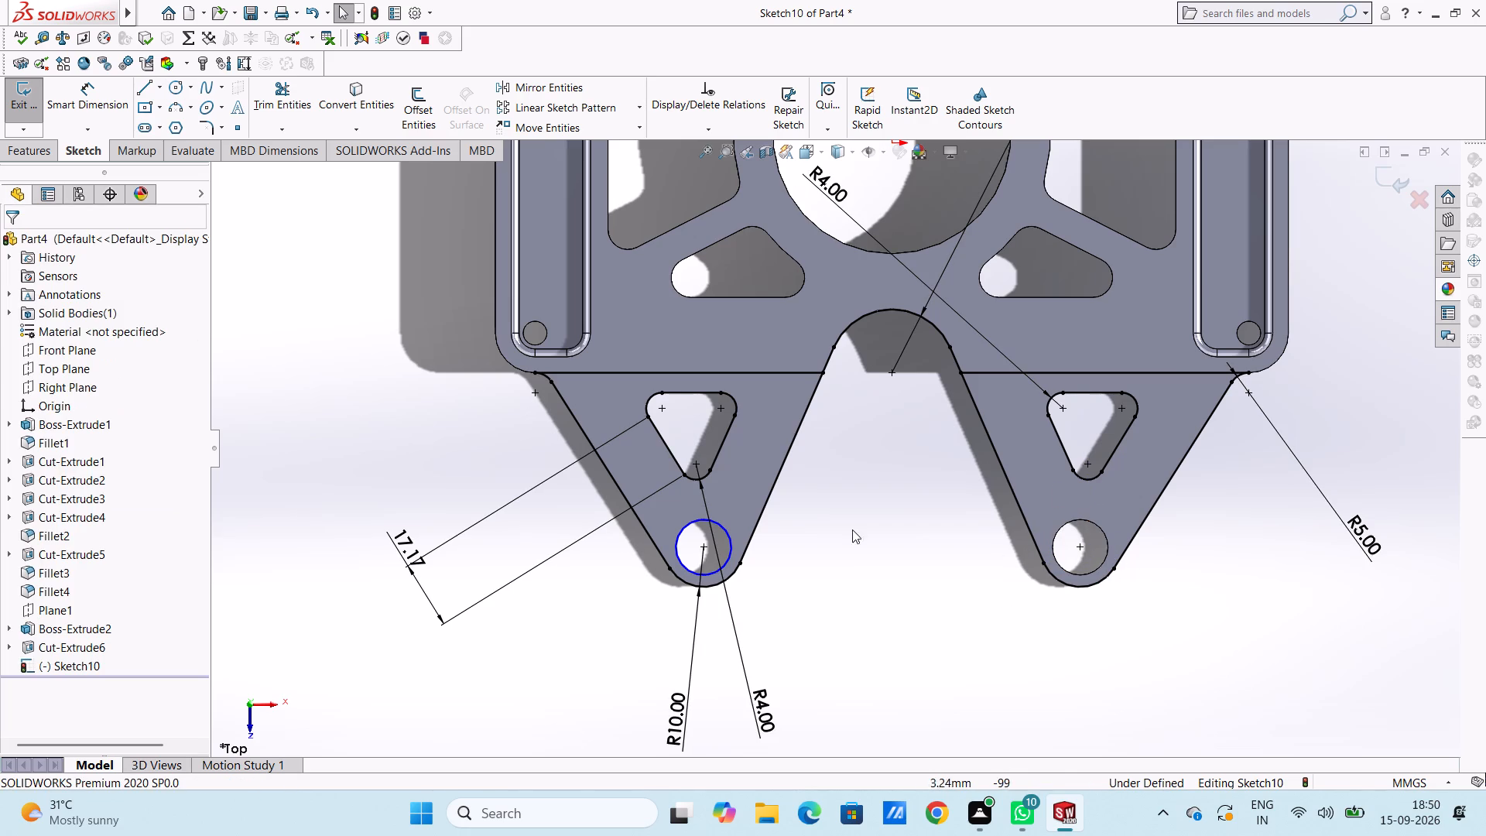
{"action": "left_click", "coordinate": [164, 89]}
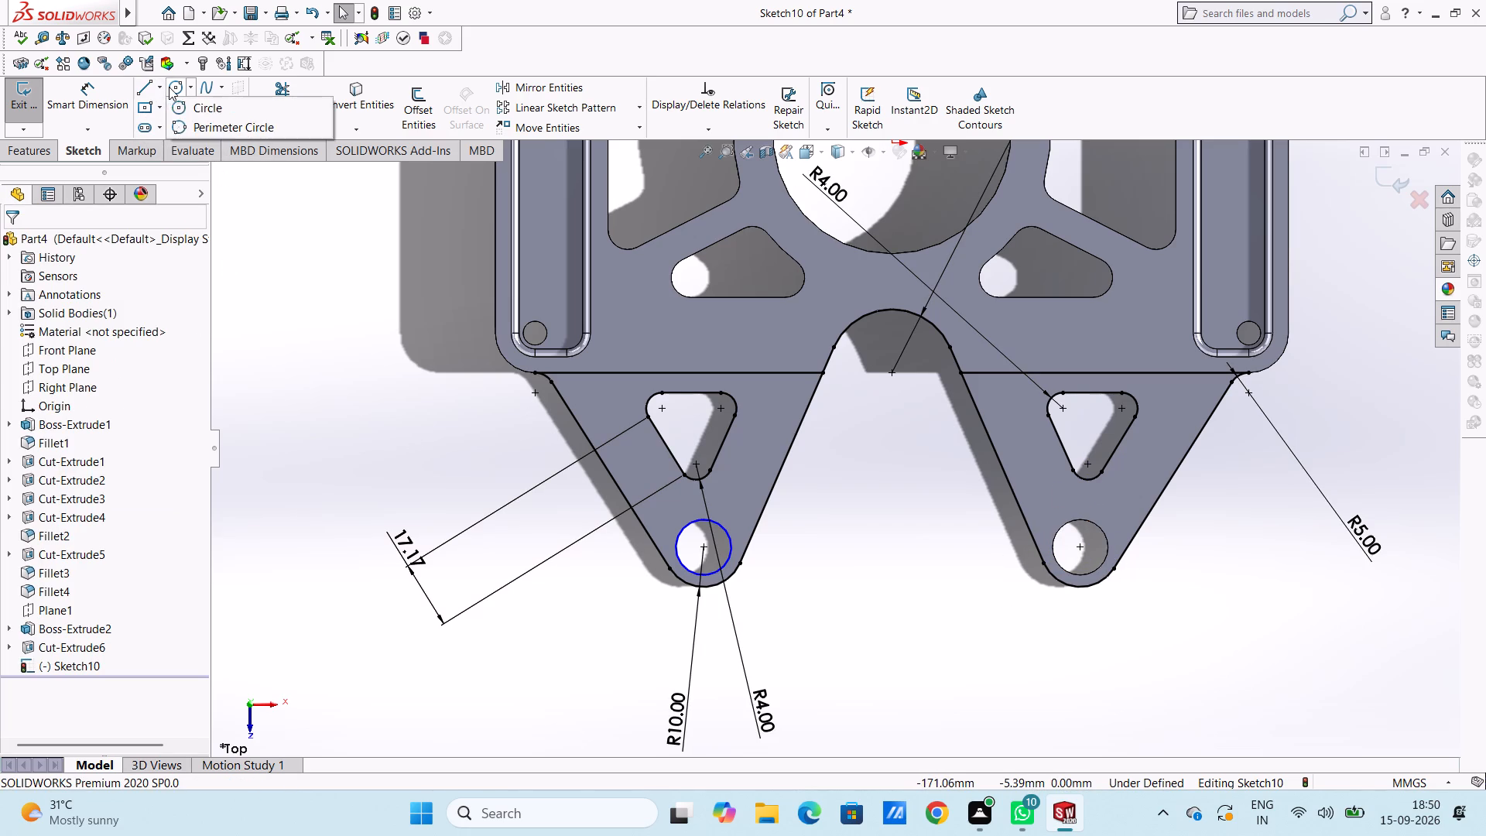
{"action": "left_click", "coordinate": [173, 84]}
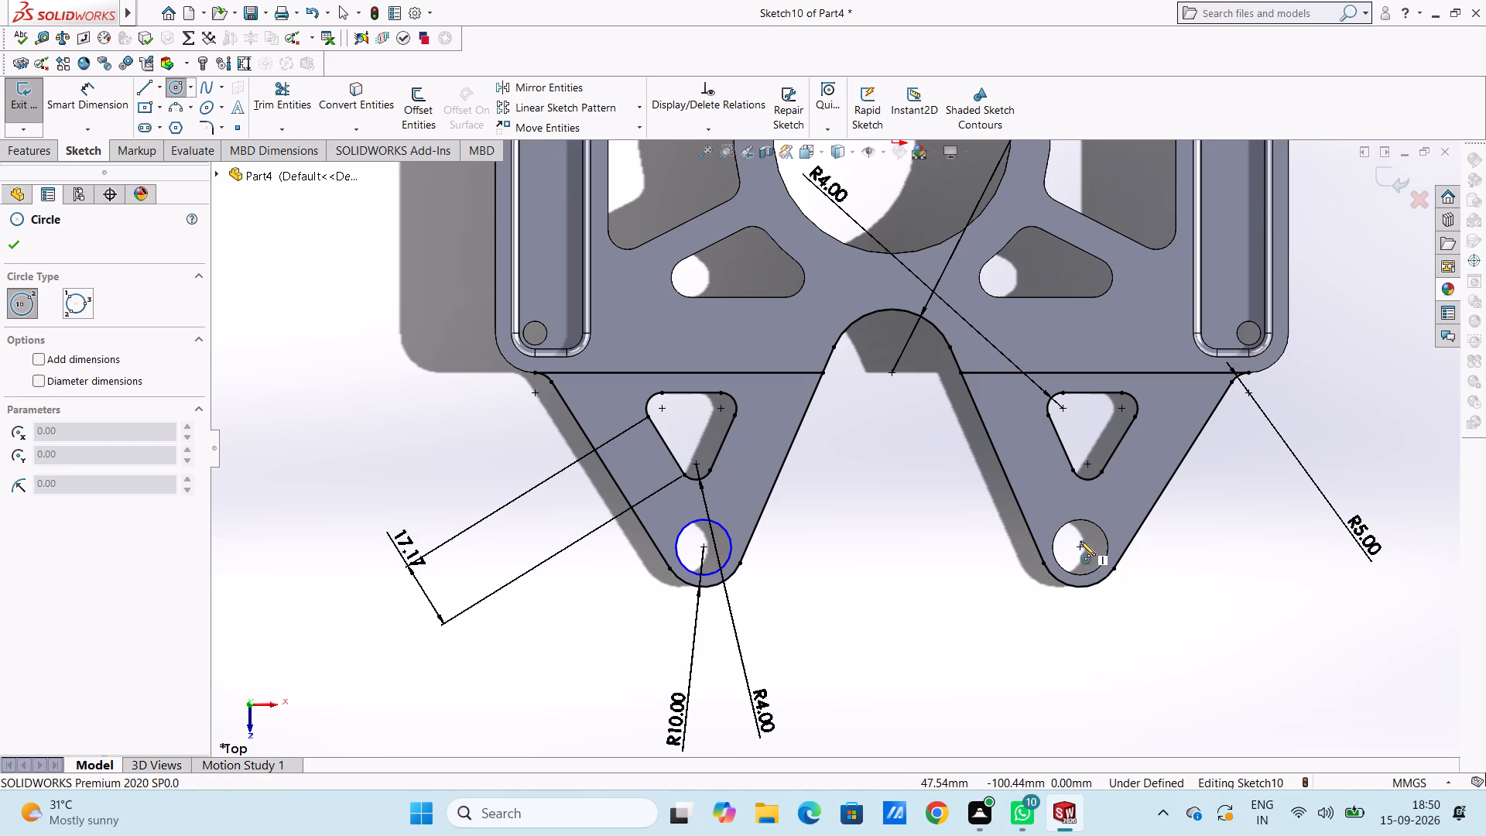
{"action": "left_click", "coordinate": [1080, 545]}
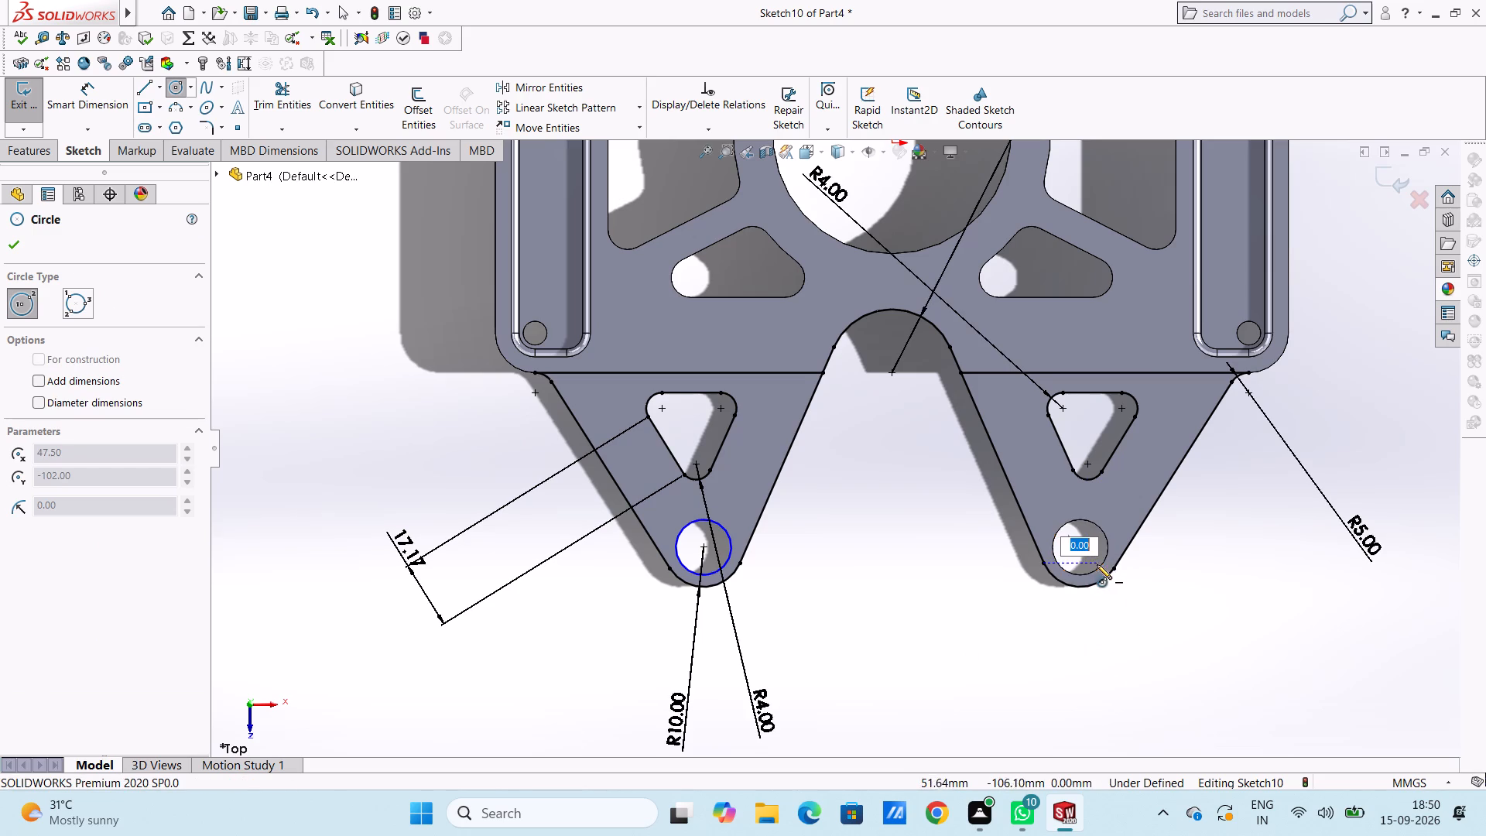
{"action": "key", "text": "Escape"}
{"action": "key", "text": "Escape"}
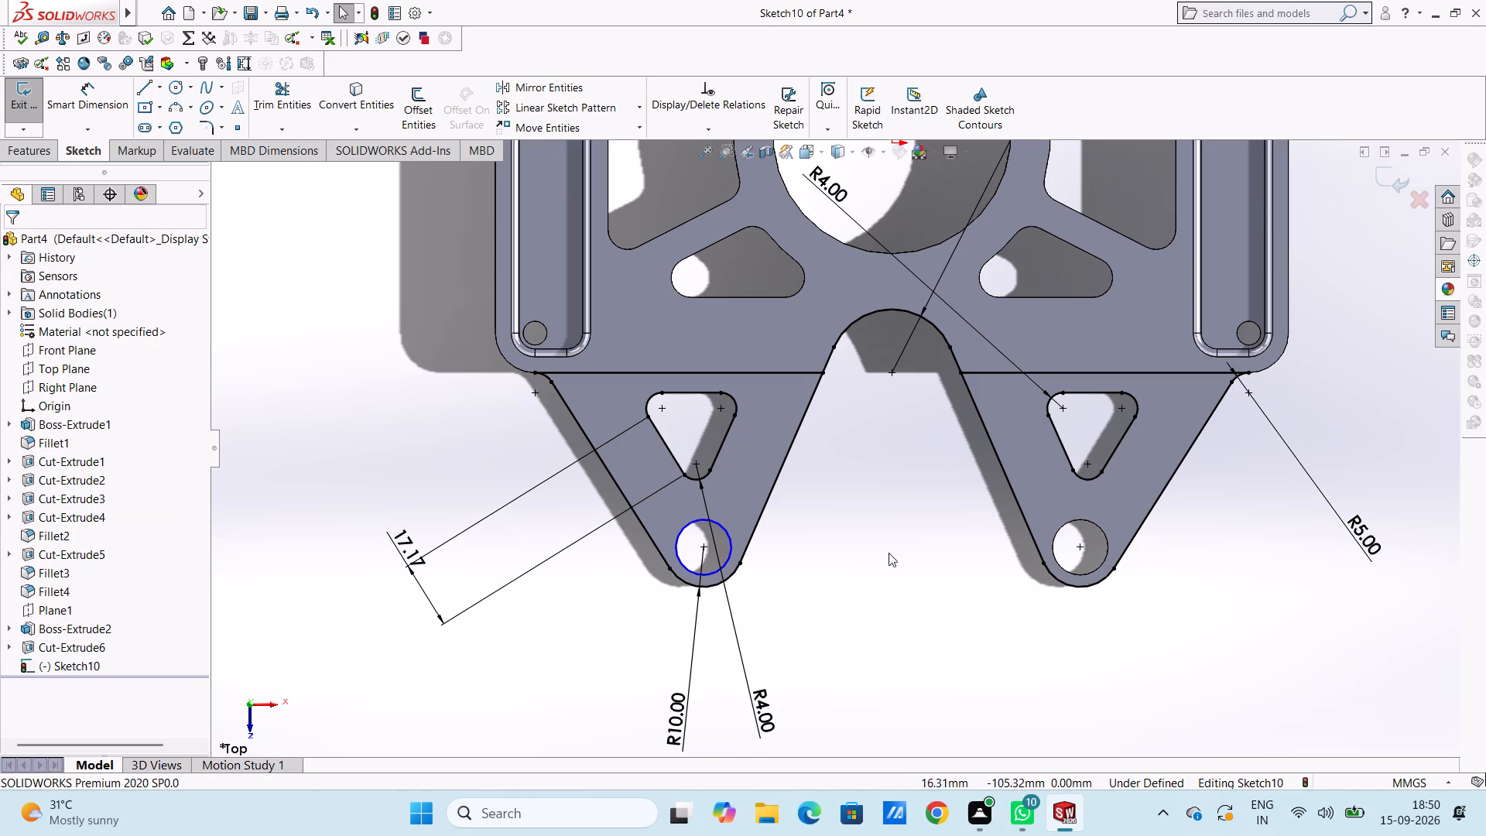
Dimension the diameter of the sketched circle on the left lug's hole.
{"action": "left_click", "coordinate": [108, 108]}
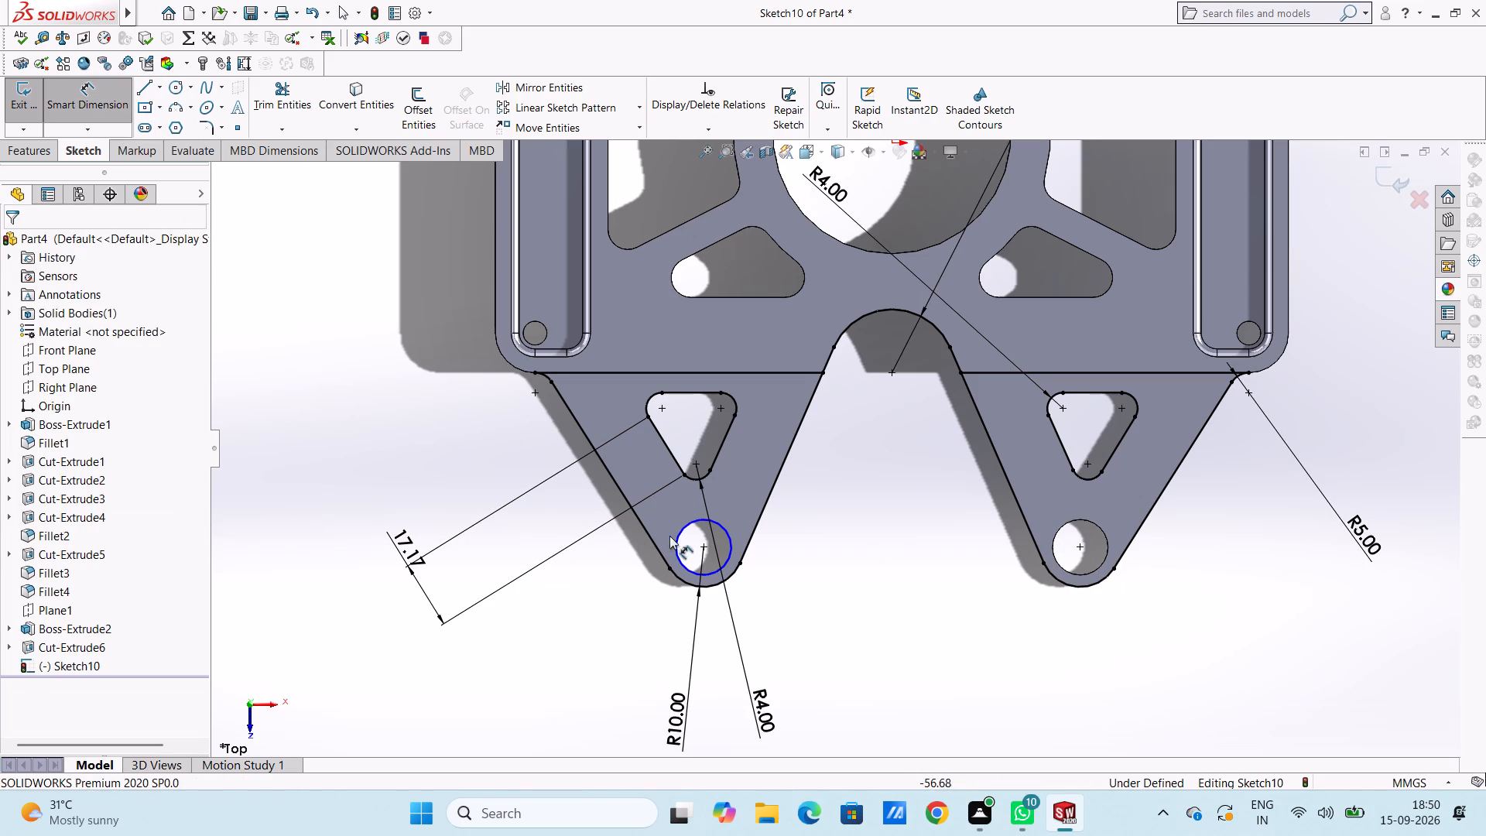
{"action": "left_click", "coordinate": [676, 540]}
{"action": "left_click", "coordinate": [505, 638]}
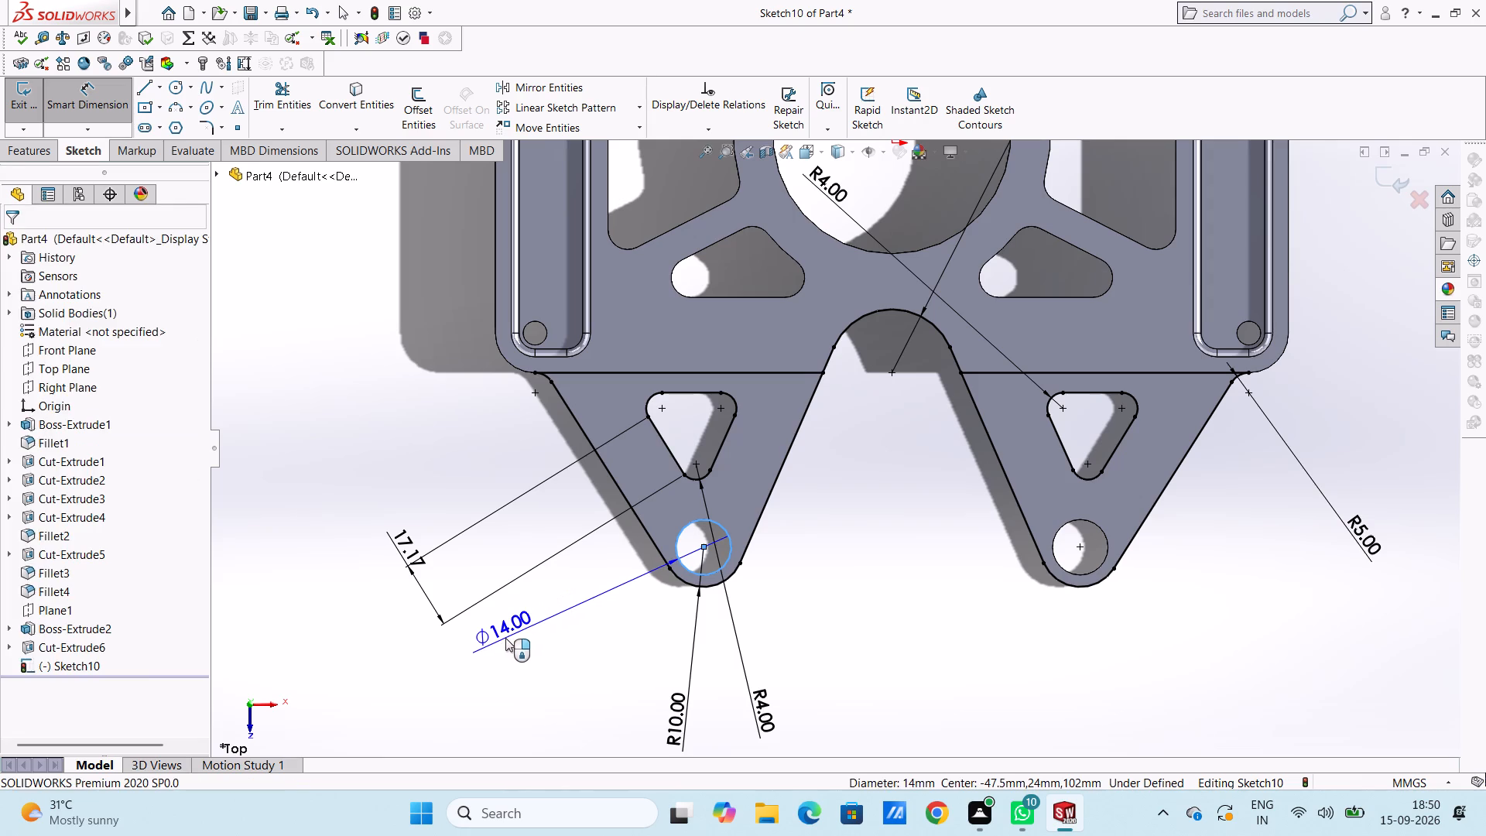
{"action": "key", "text": "Return"}
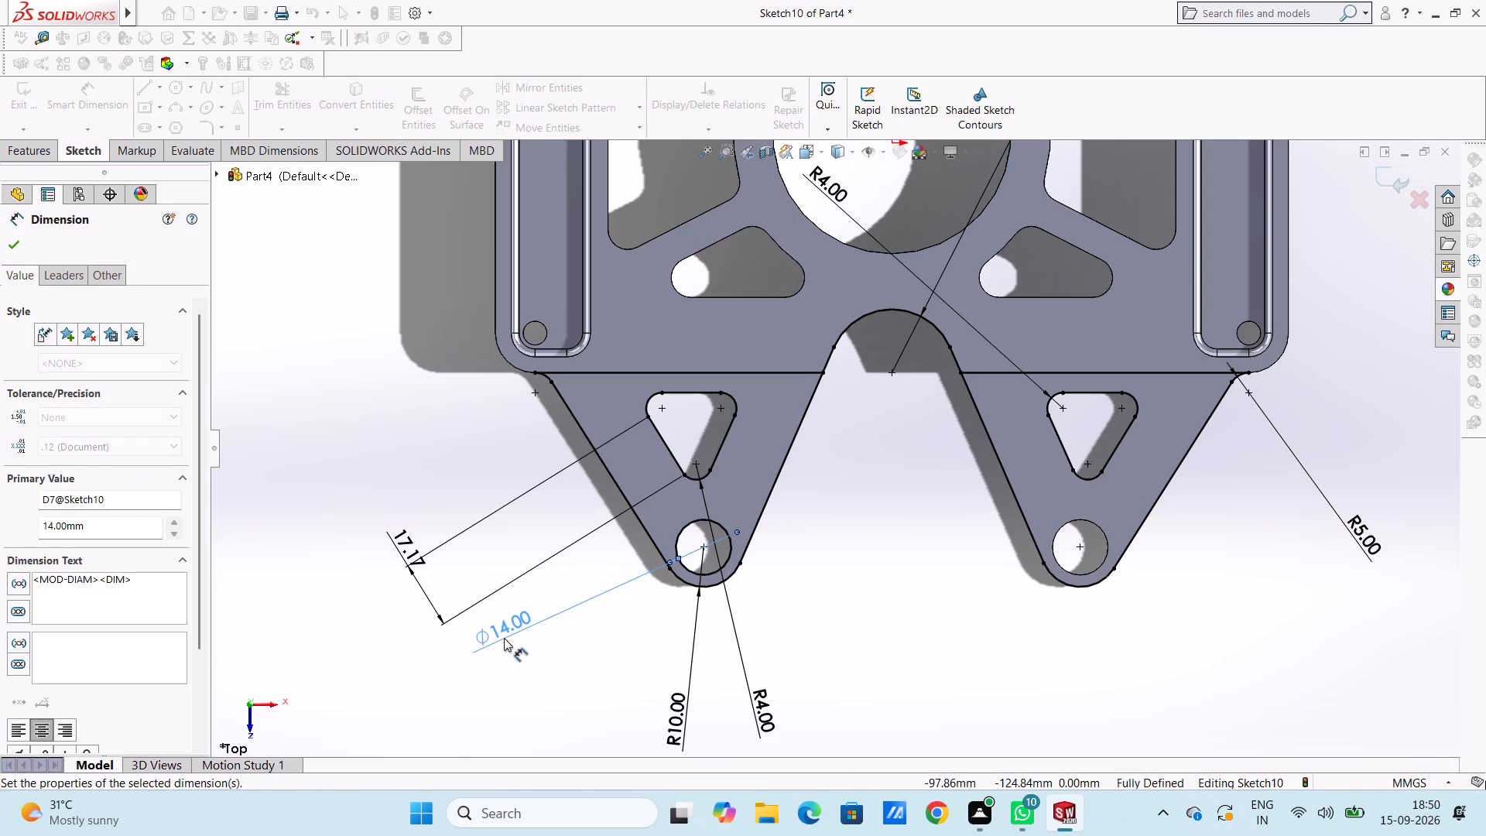
{"action": "left_click", "coordinate": [530, 673]}
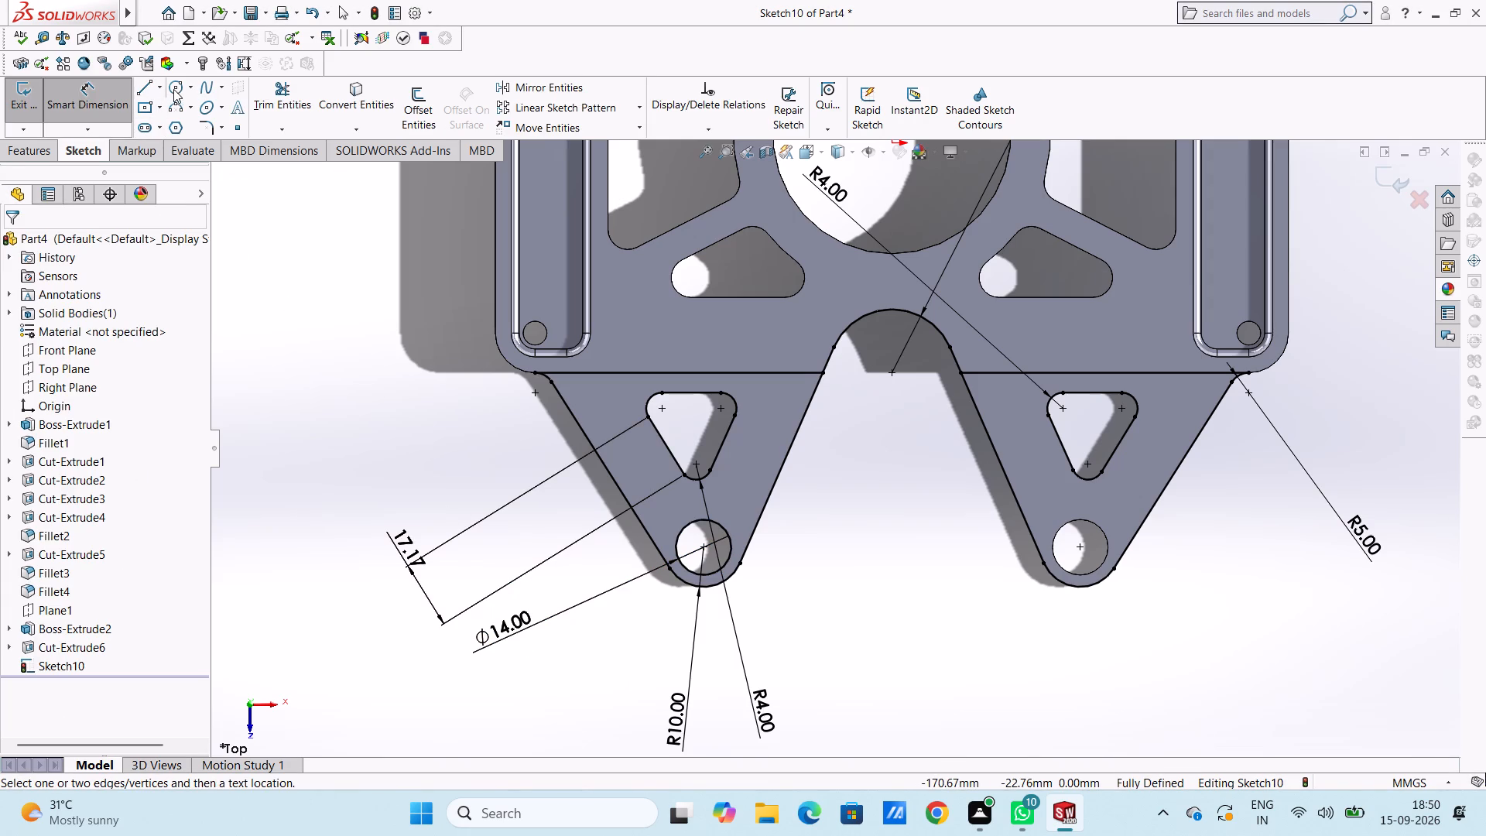
Draw a circle of radius 7 mm over the right lug's hole edge, centred on the lug's end arc.
{"action": "left_click", "coordinate": [174, 88]}
{"action": "scroll", "coordinate": [1138, 562], "scroll_direction": "down", "scroll_amount": 3}
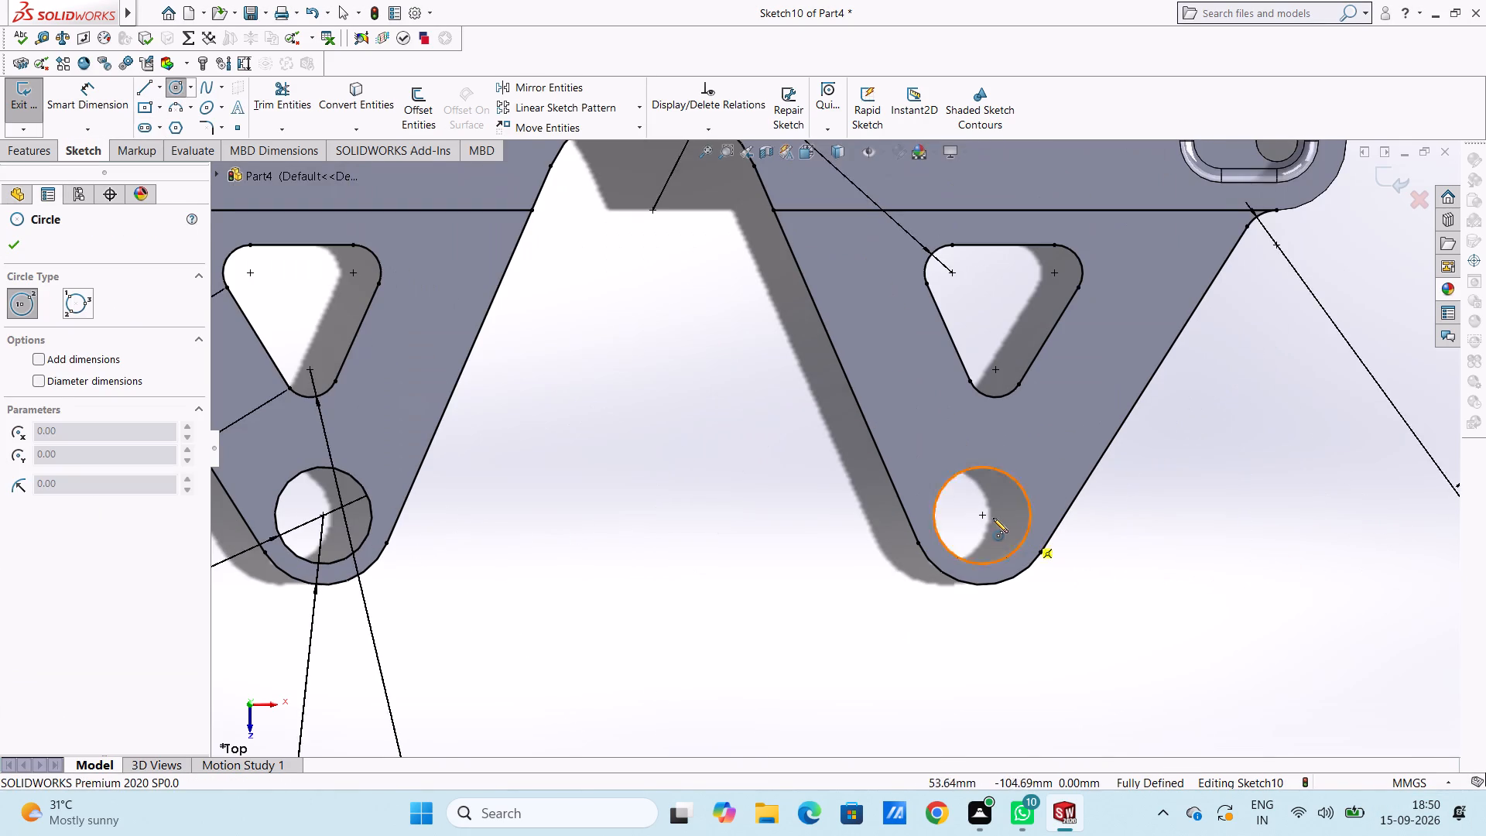
{"action": "left_click", "coordinate": [981, 516]}
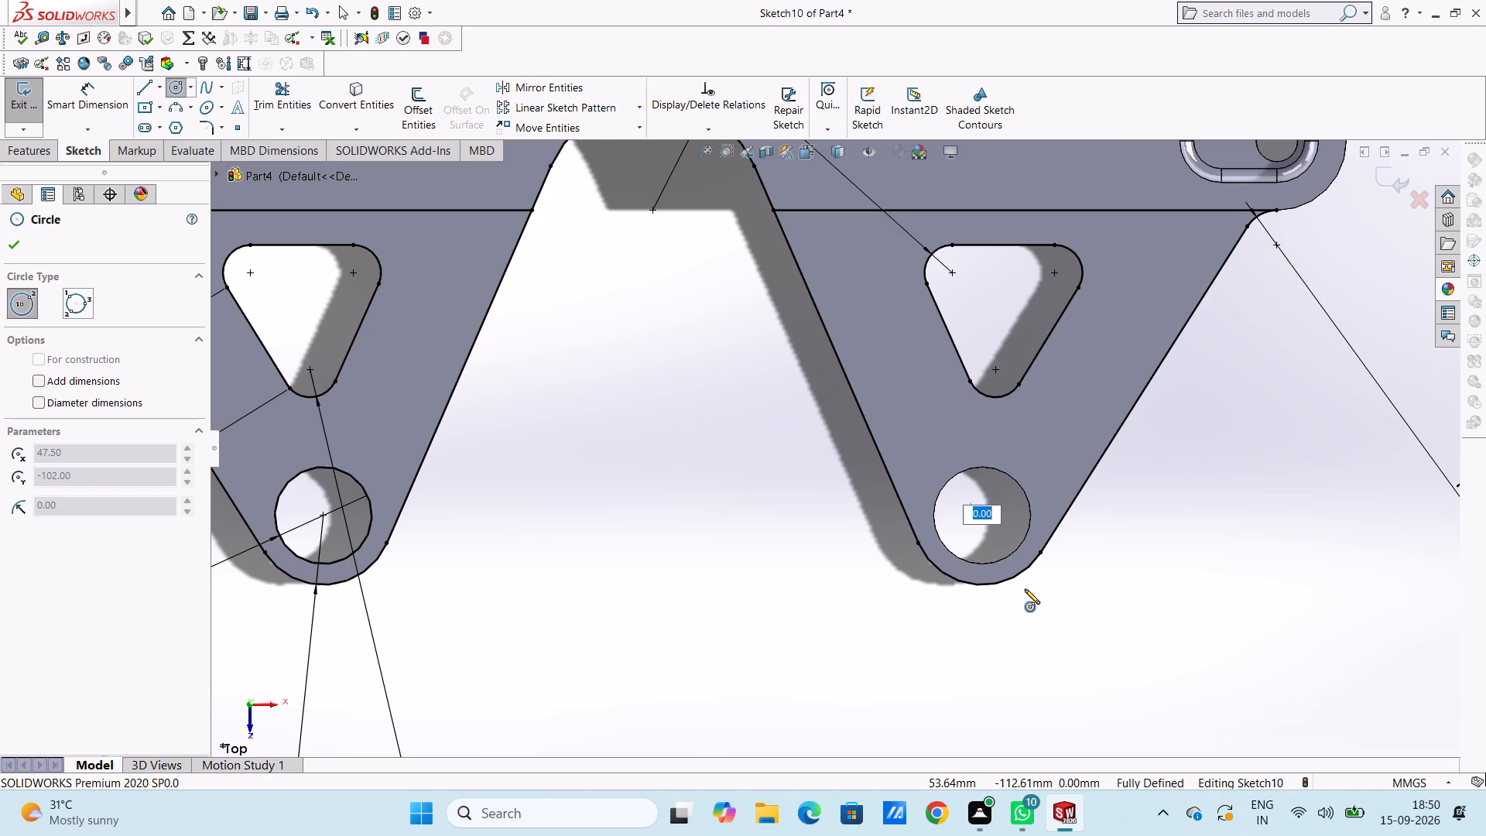
{"action": "key", "text": "7"}
{"action": "key", "text": "Return"}
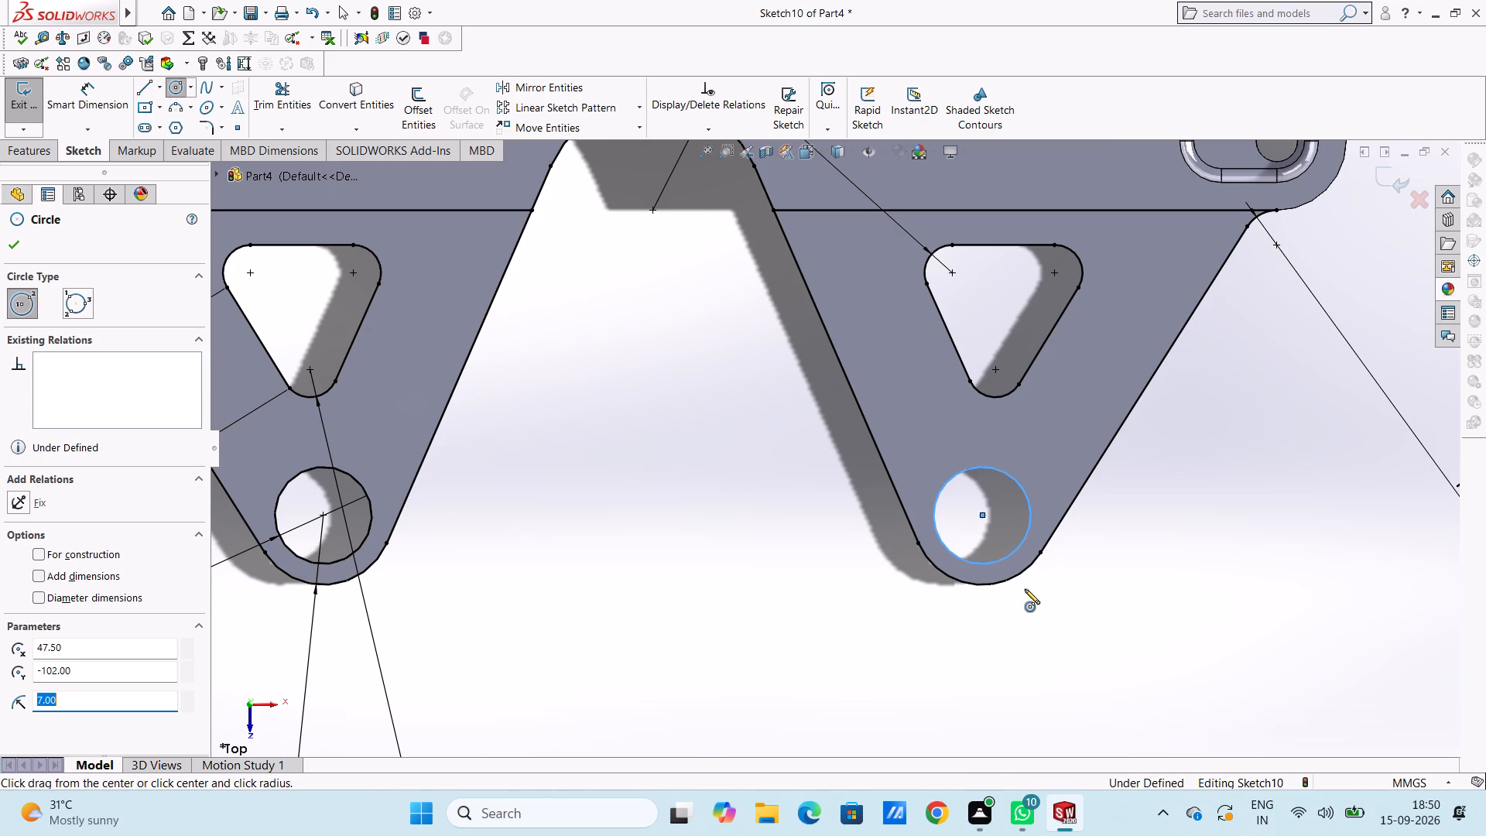
{"action": "key", "text": "Escape"}
{"action": "key", "text": "Escape"}
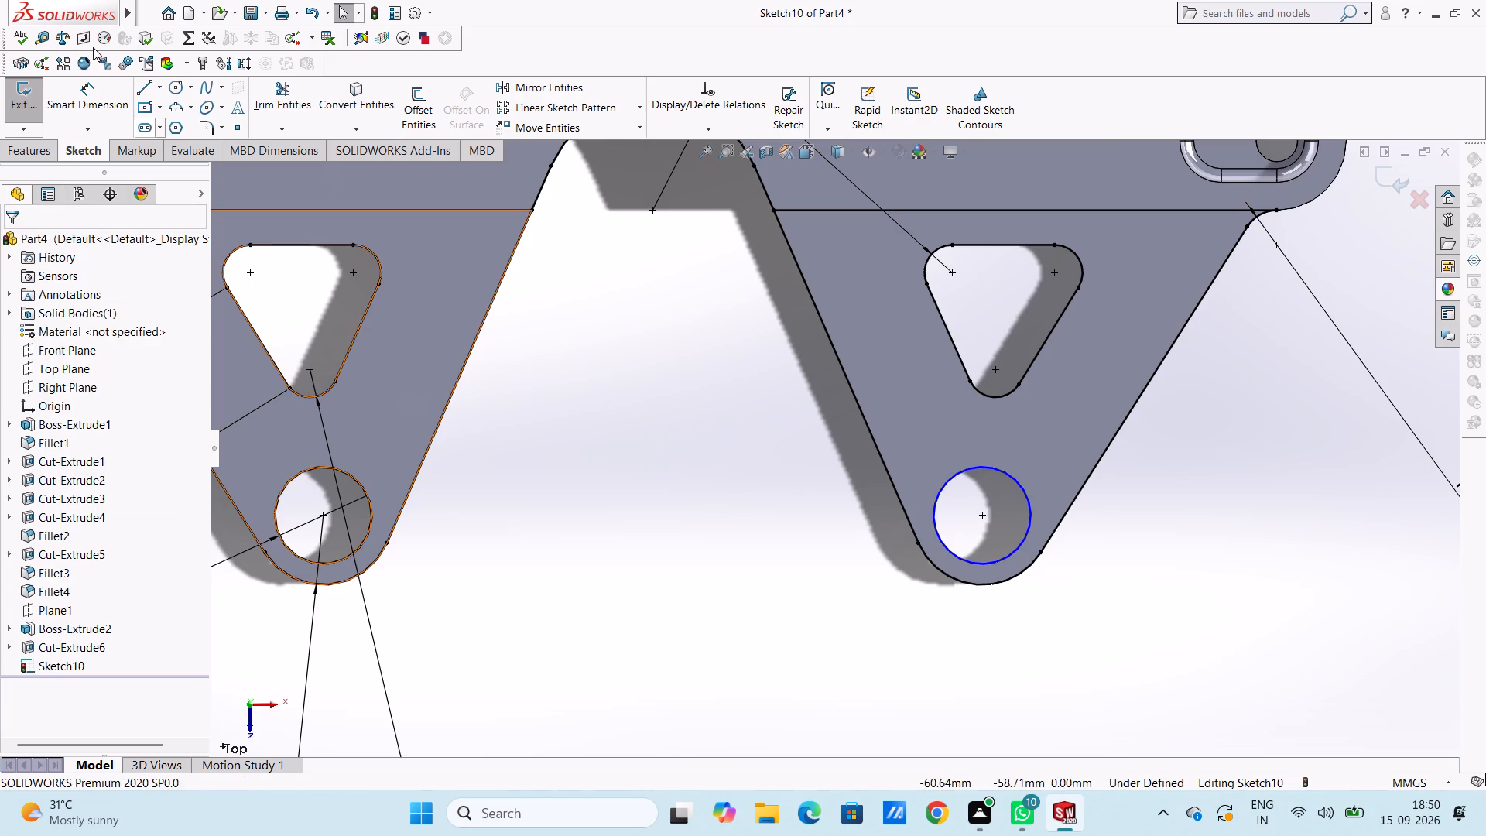
Dimension the diameter of the sketched circle on the right lug's hole.
{"action": "left_click", "coordinate": [99, 90]}
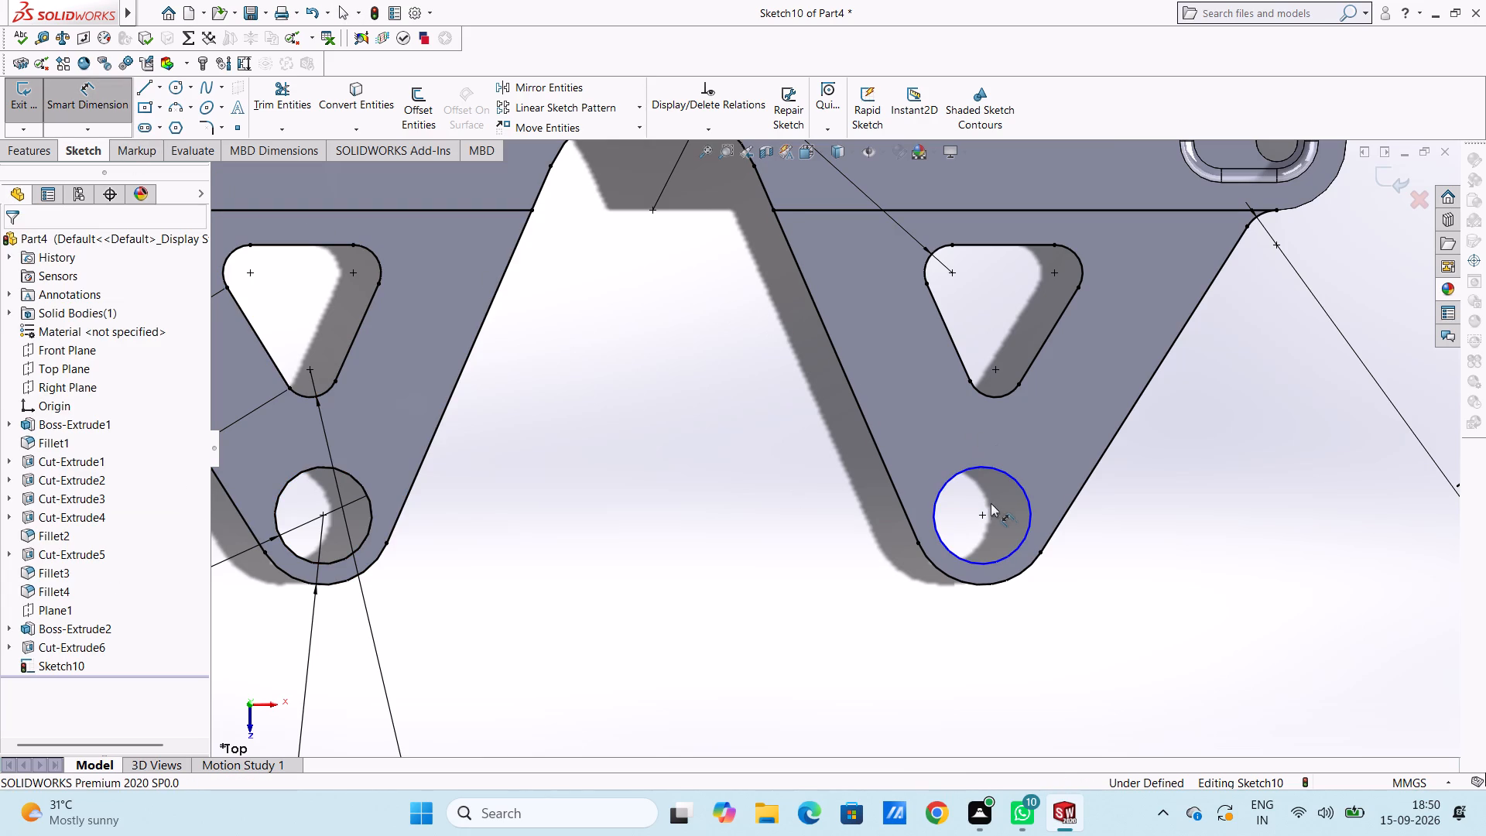
{"action": "left_click", "coordinate": [1013, 474]}
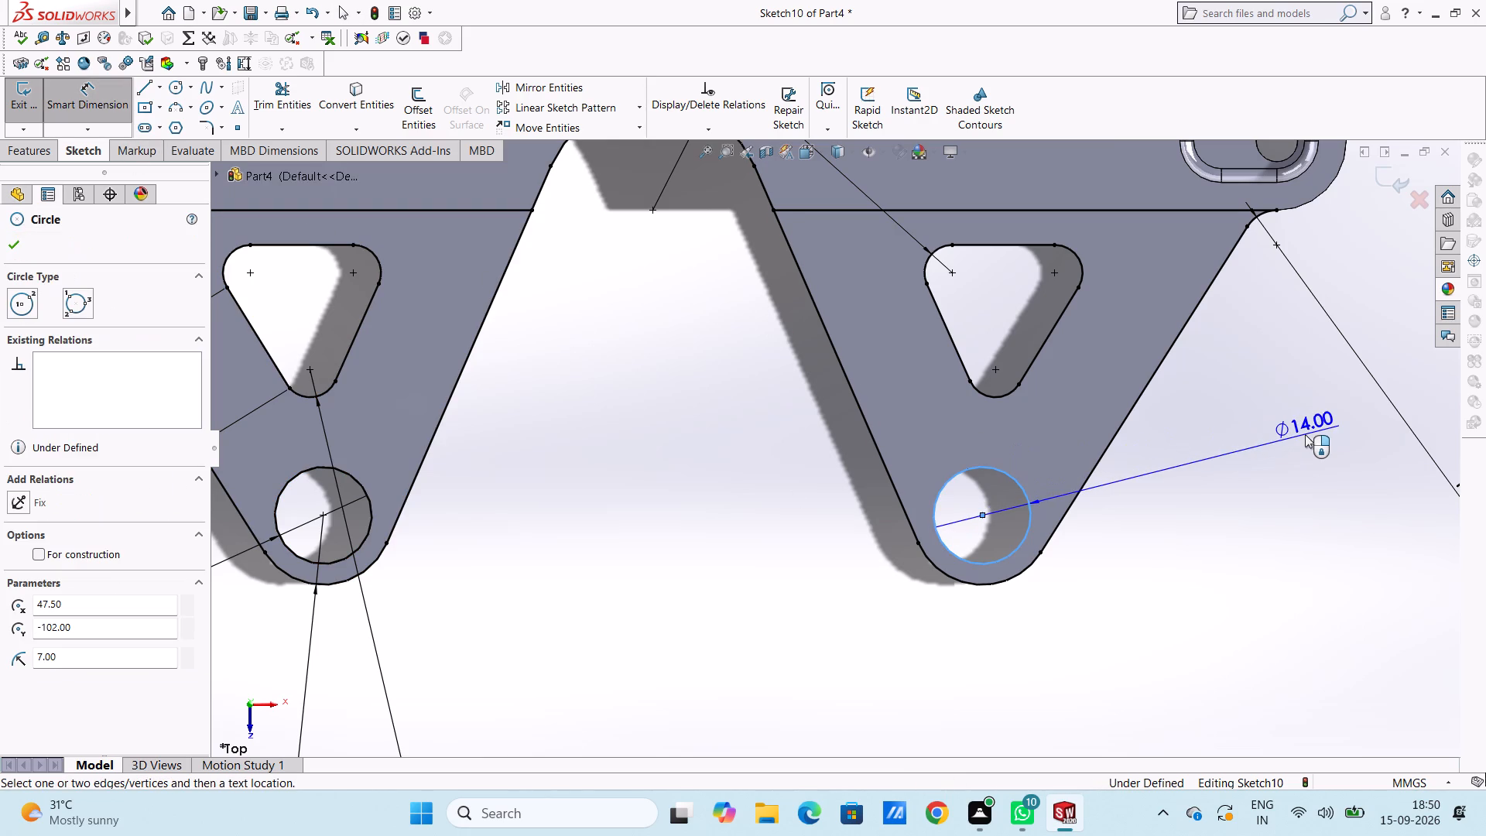
{"action": "left_click", "coordinate": [1305, 434]}
{"action": "key", "text": "Return"}
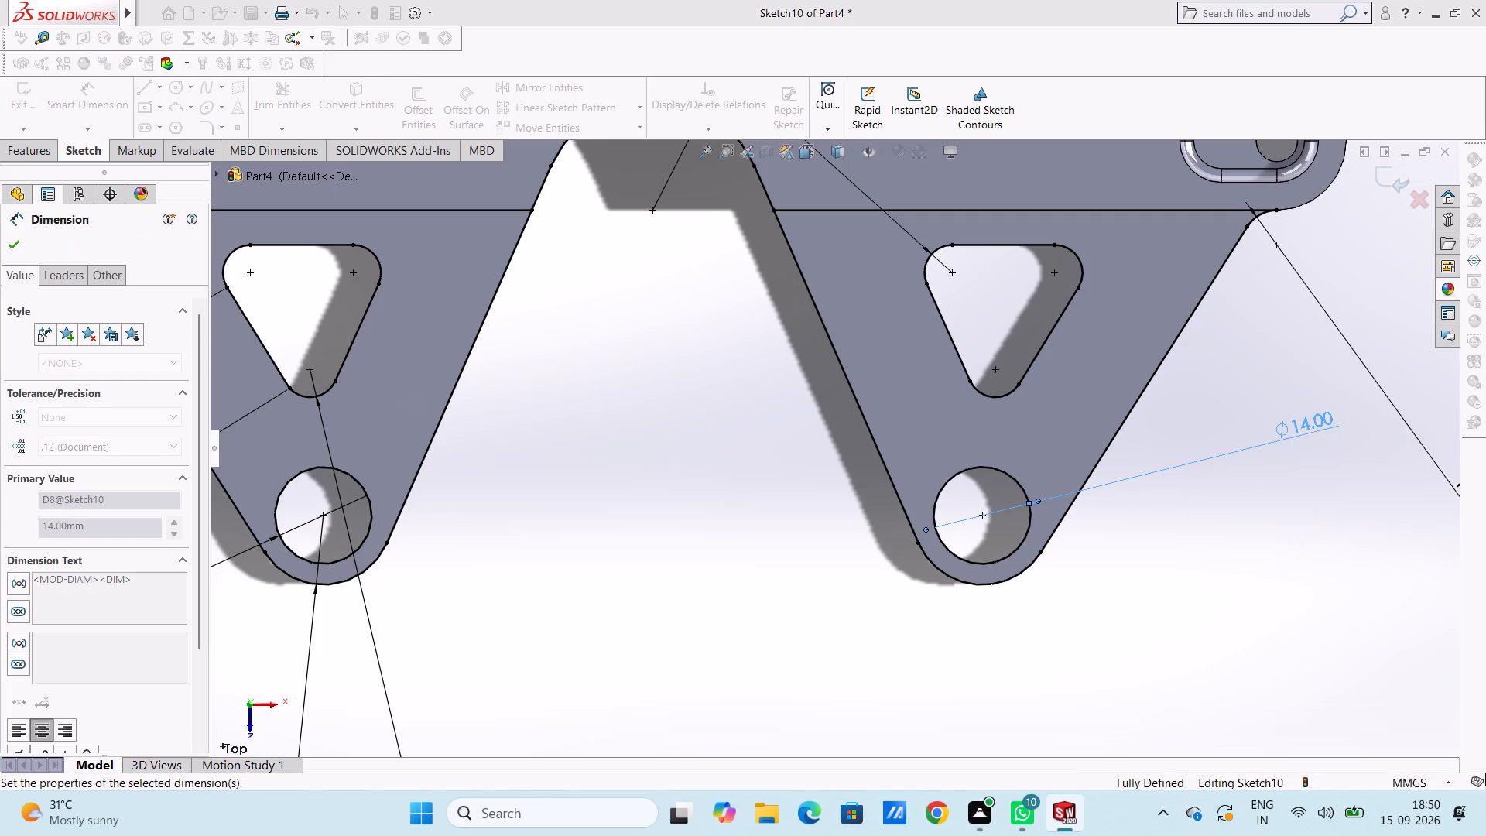
{"action": "key", "text": "Escape"}
{"action": "key", "text": "Escape"}
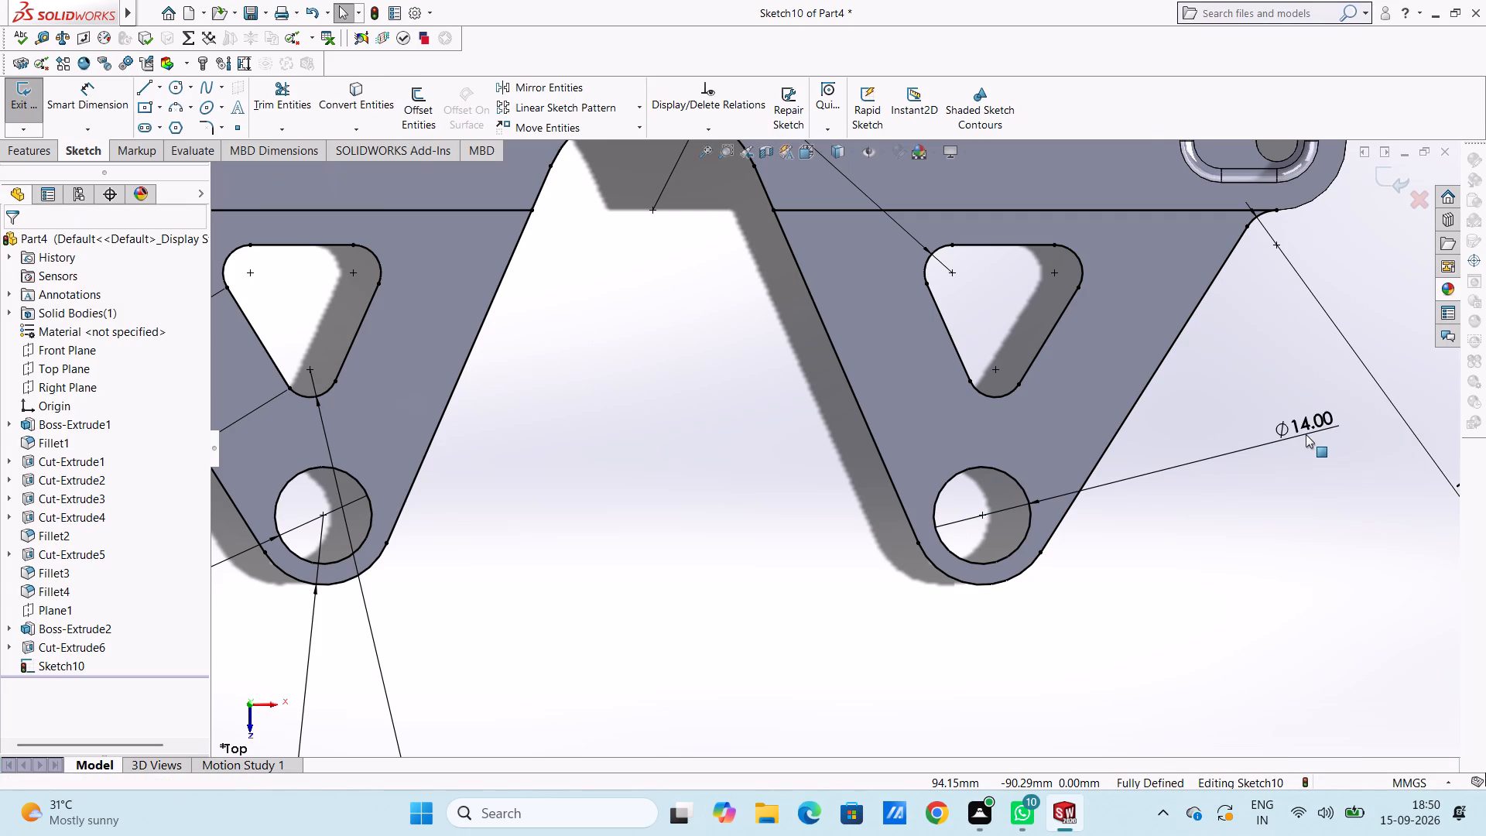
Extrude both lug regions of the sketch as a blind, merged boss 6 mm deep, reversed downward towards the lower lugs.
{"action": "key", "text": "ctrl+7"}
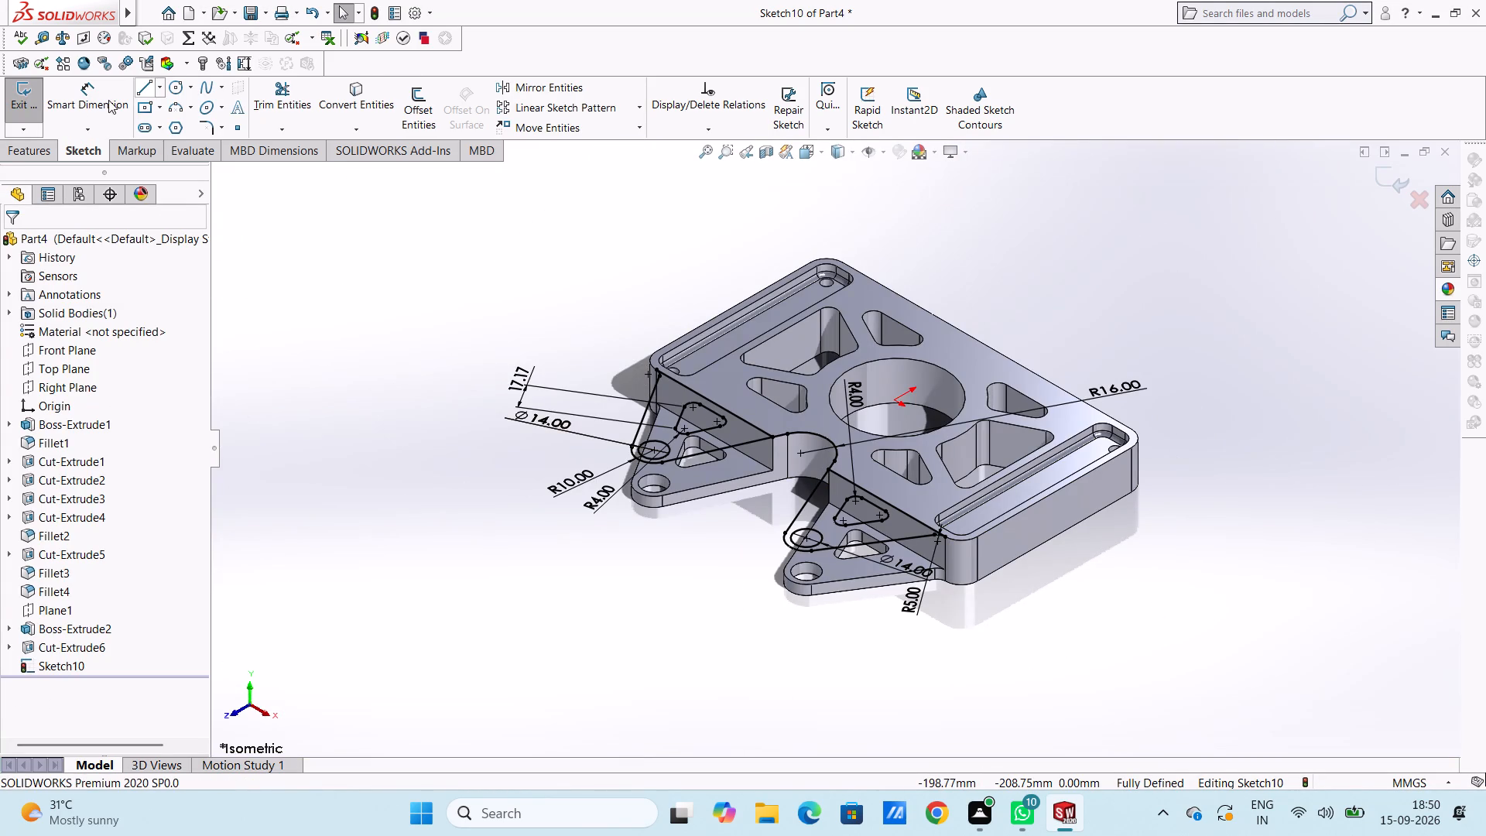
{"action": "left_click", "coordinate": [34, 142]}
{"action": "left_click", "coordinate": [39, 103]}
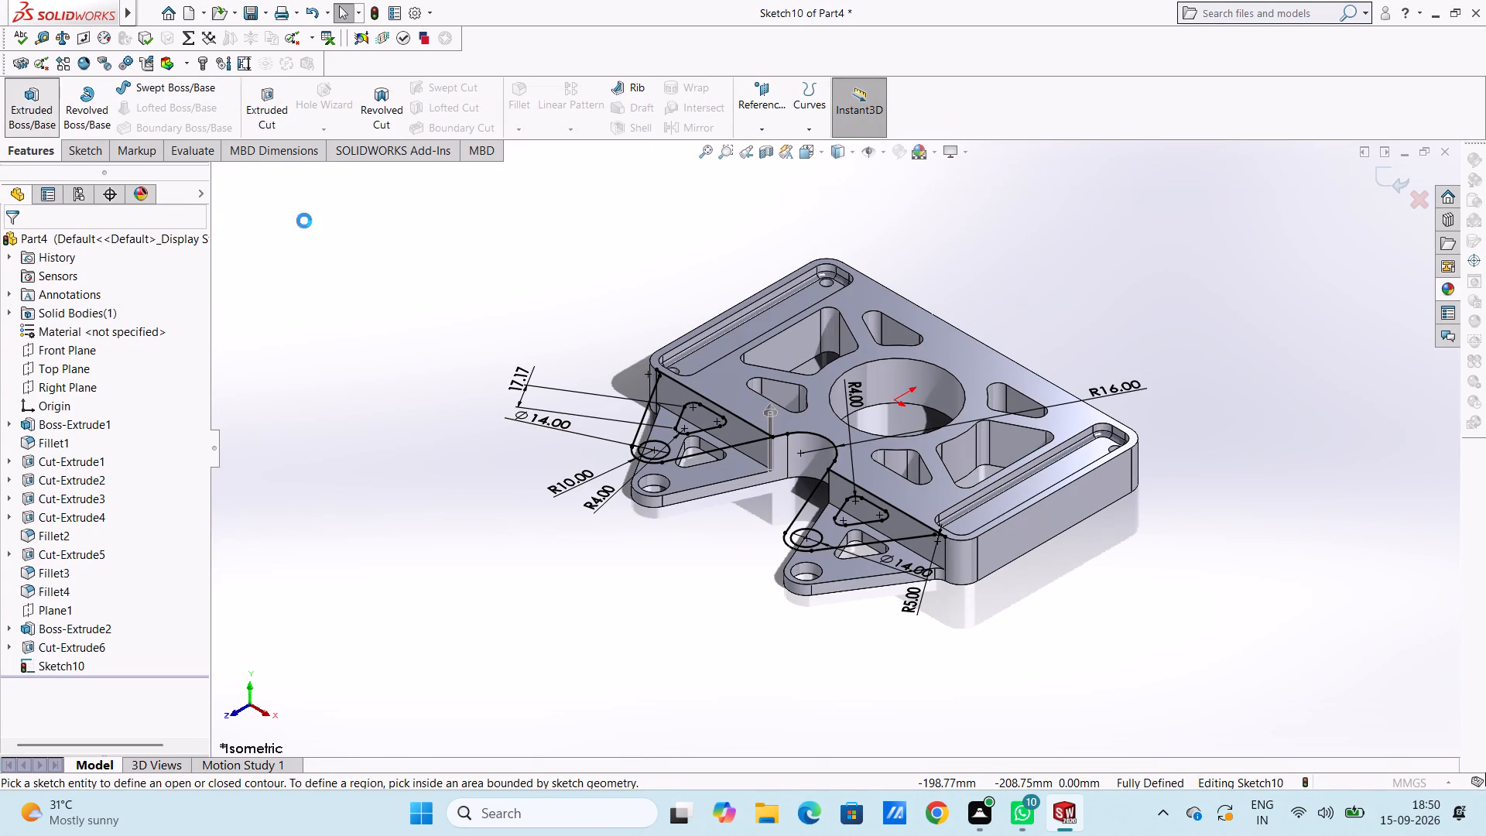
{"action": "left_click", "coordinate": [670, 392]}
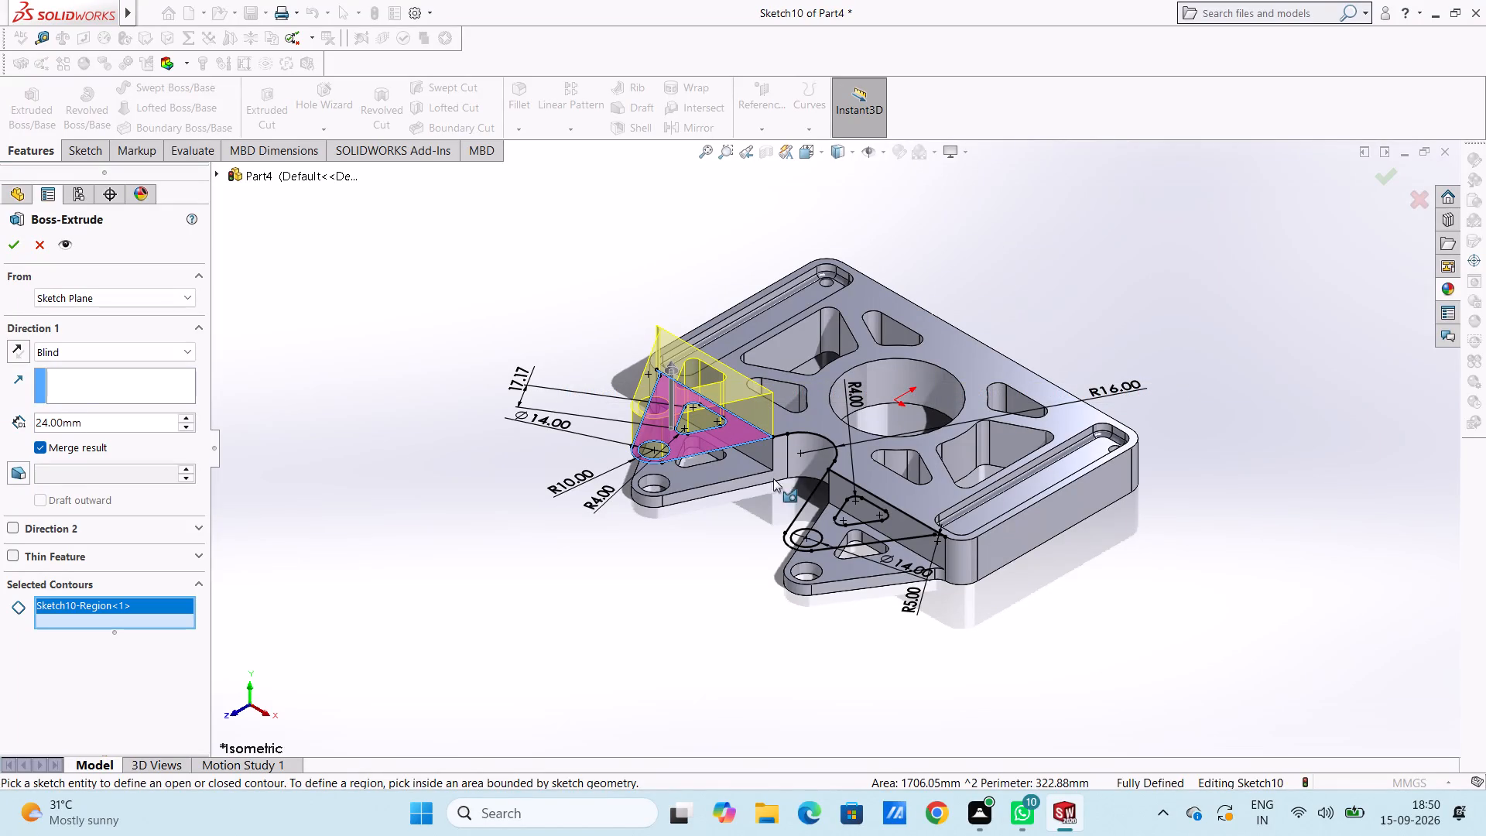
{"action": "left_click", "coordinate": [822, 523]}
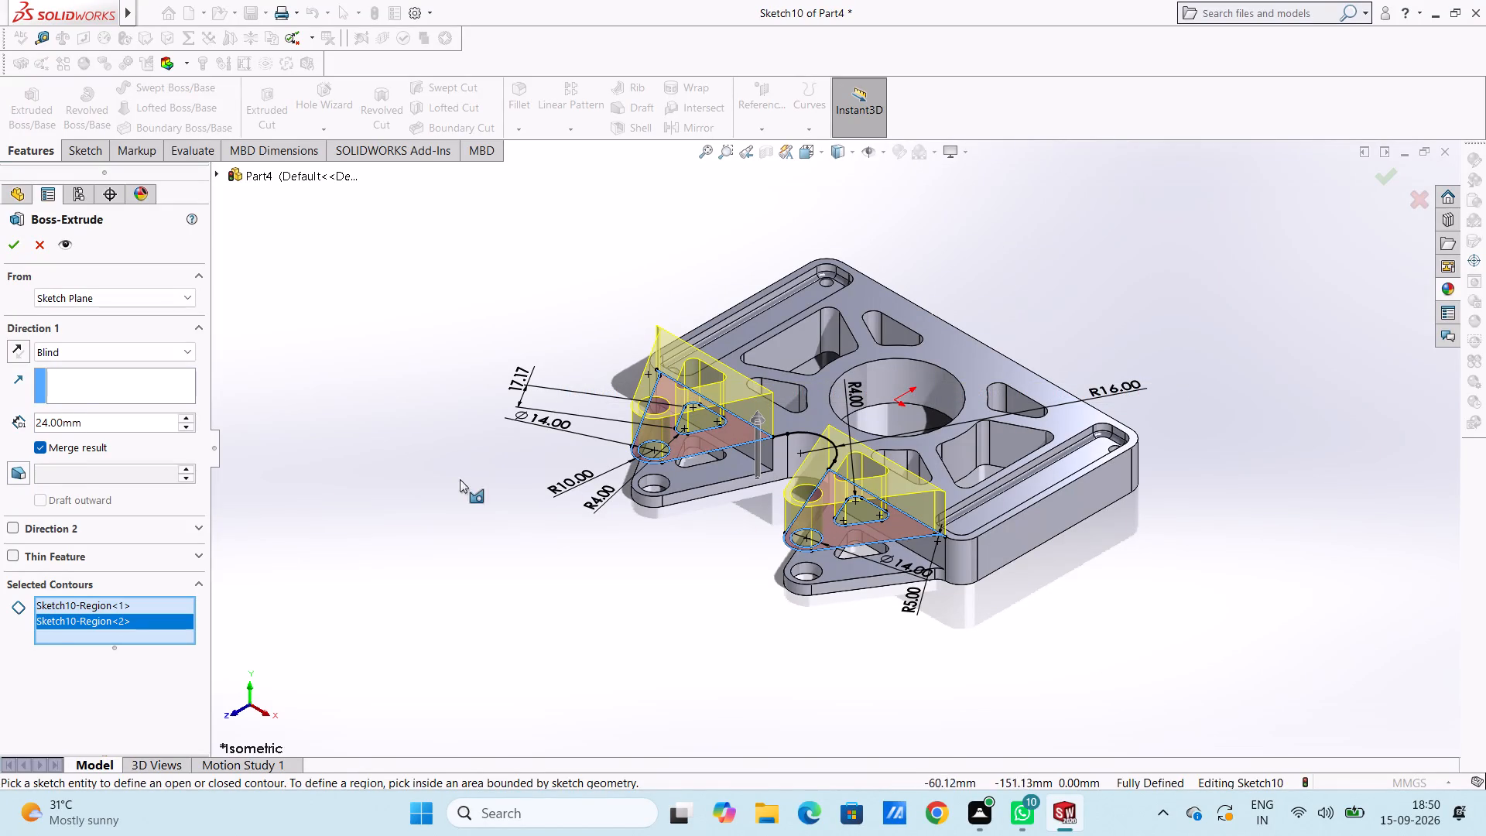
{"action": "left_click", "coordinate": [16, 349]}
{"action": "double_click", "coordinate": [104, 428]}
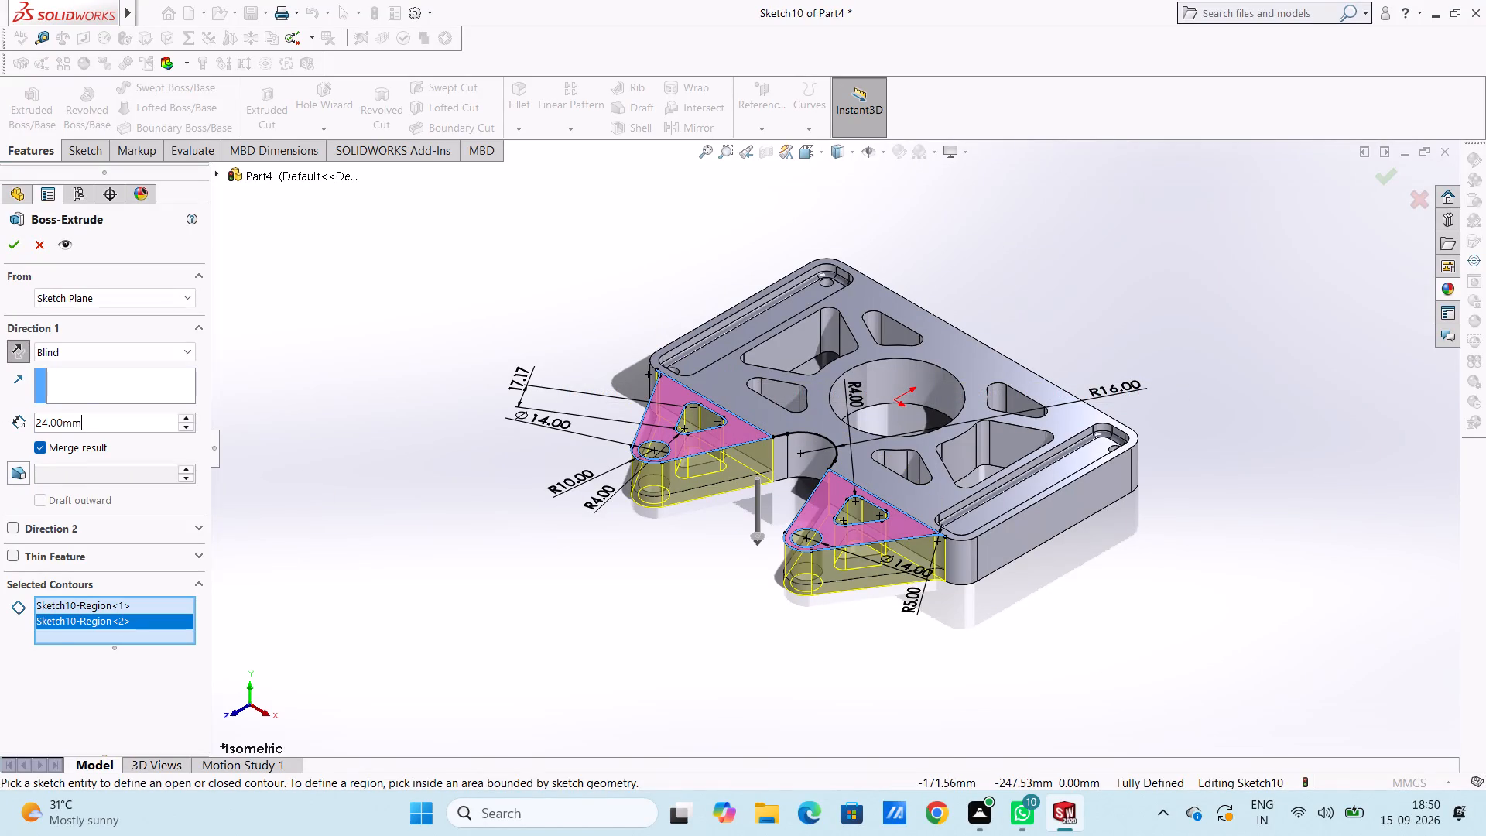
{"action": "key", "text": "6"}
{"action": "key", "text": "Return"}
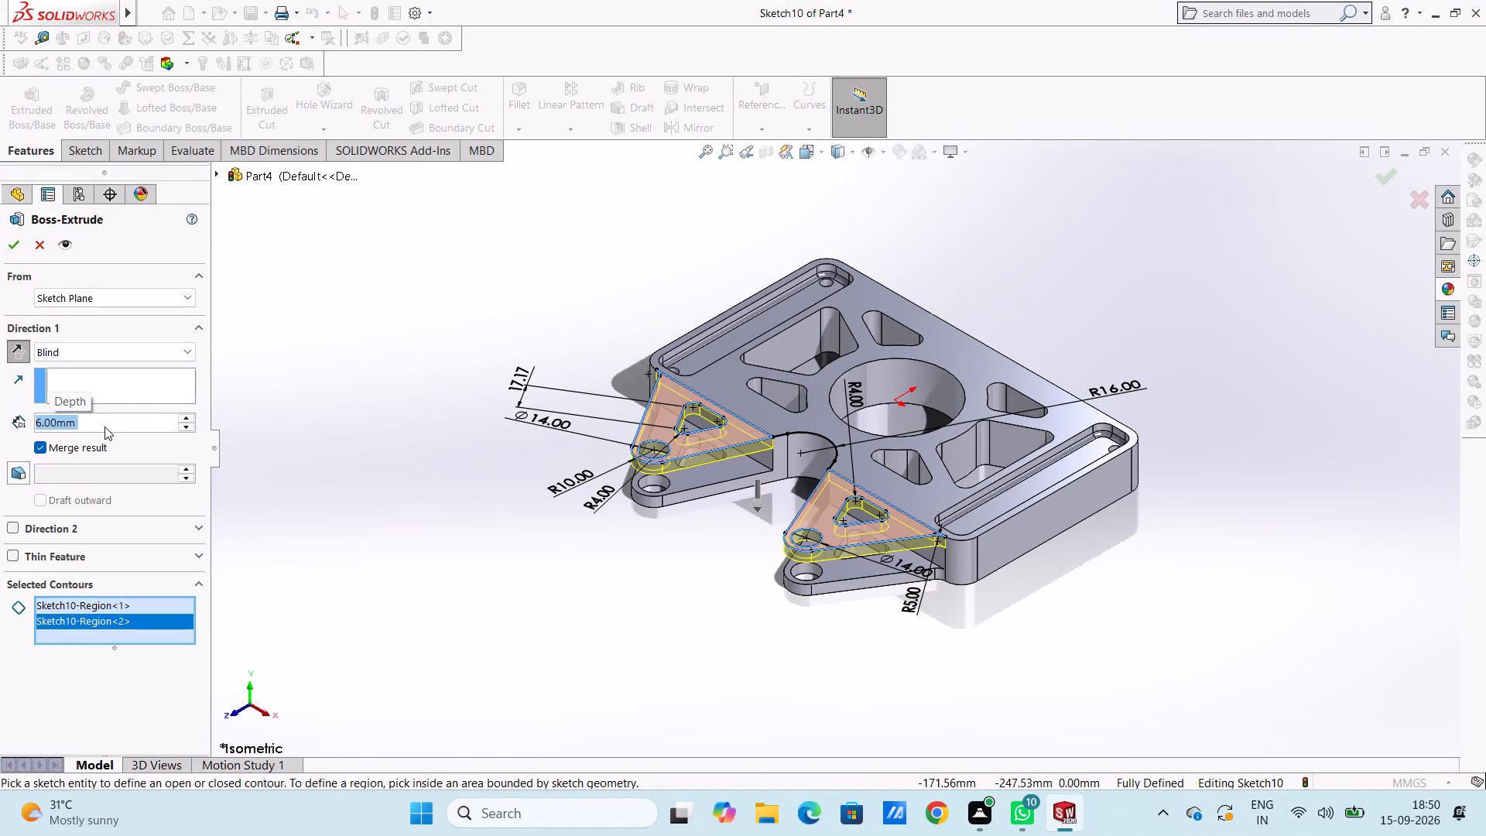
{"action": "left_click", "coordinate": [10, 251]}
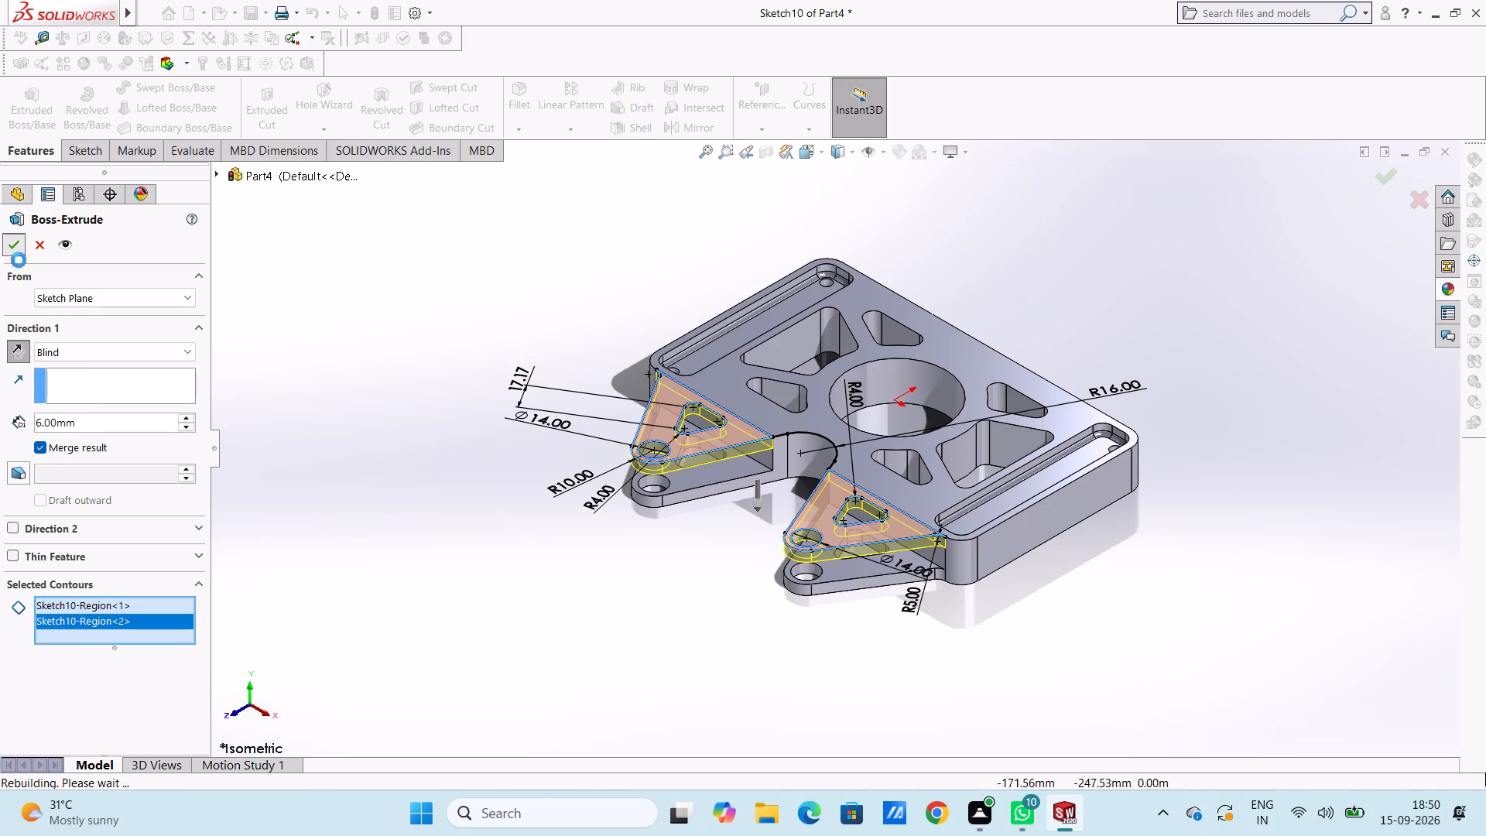
{"action": "left_click", "coordinate": [324, 441]}
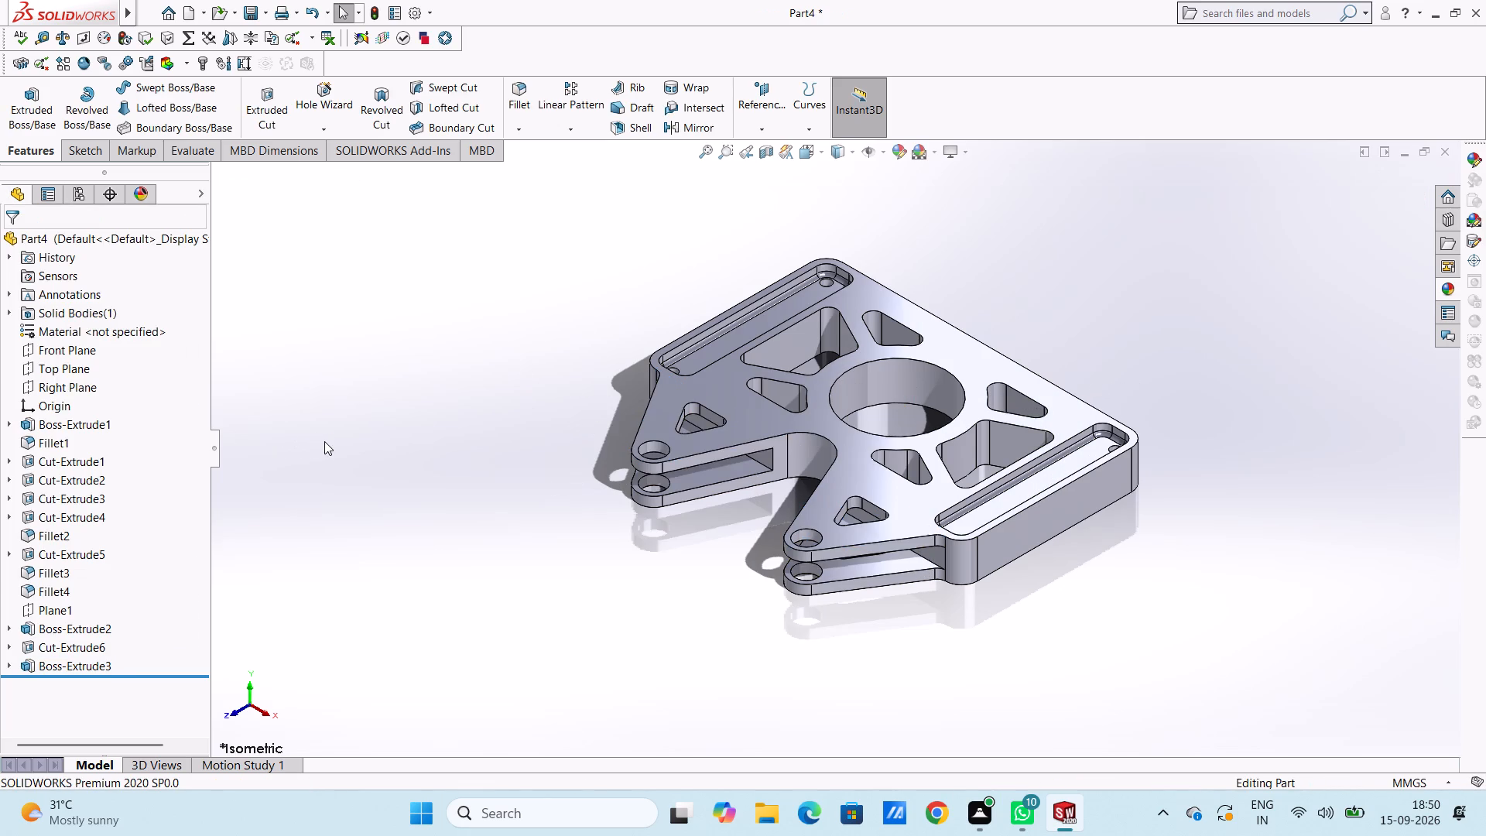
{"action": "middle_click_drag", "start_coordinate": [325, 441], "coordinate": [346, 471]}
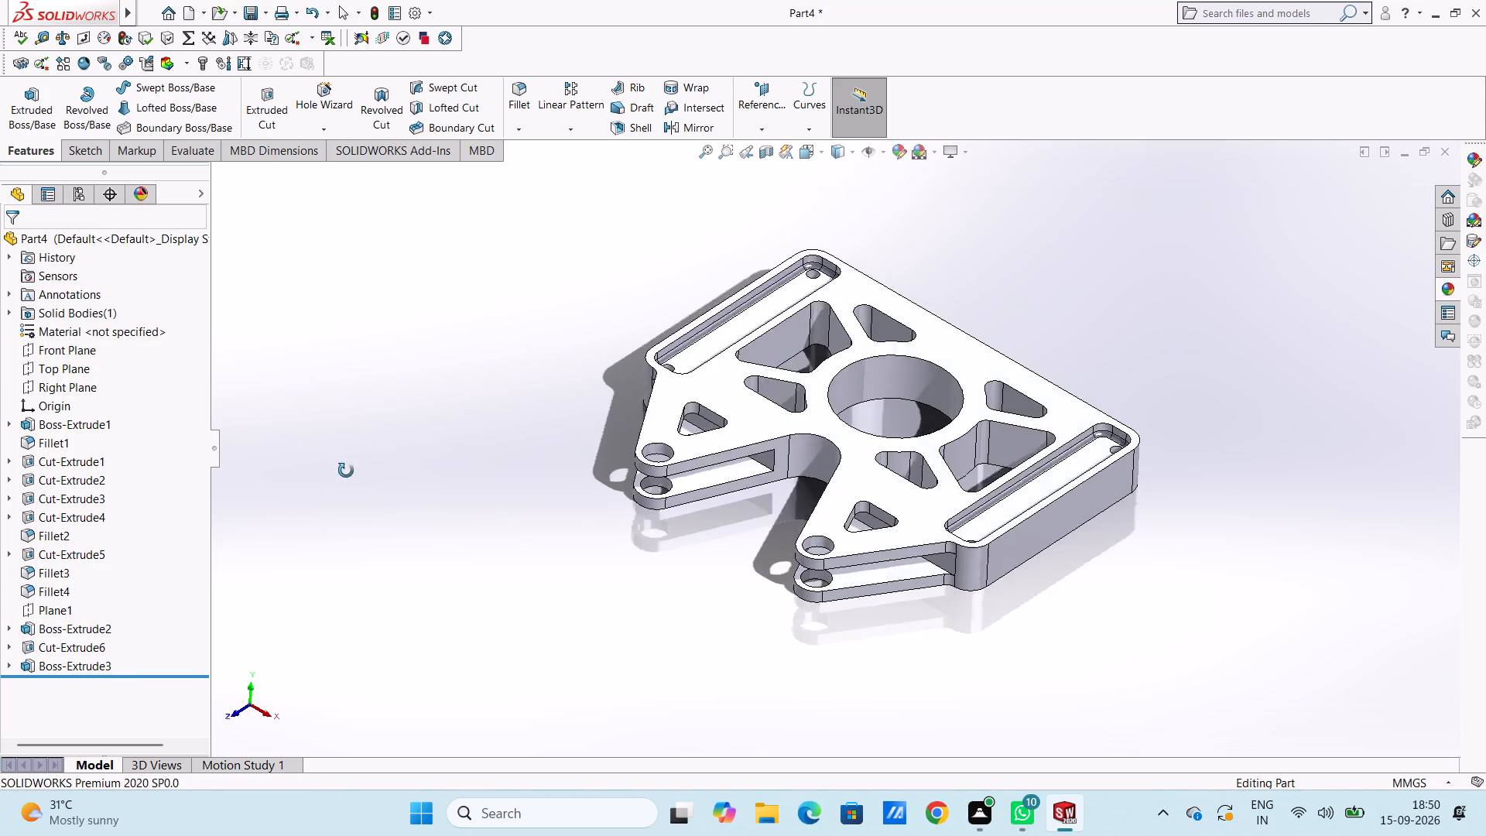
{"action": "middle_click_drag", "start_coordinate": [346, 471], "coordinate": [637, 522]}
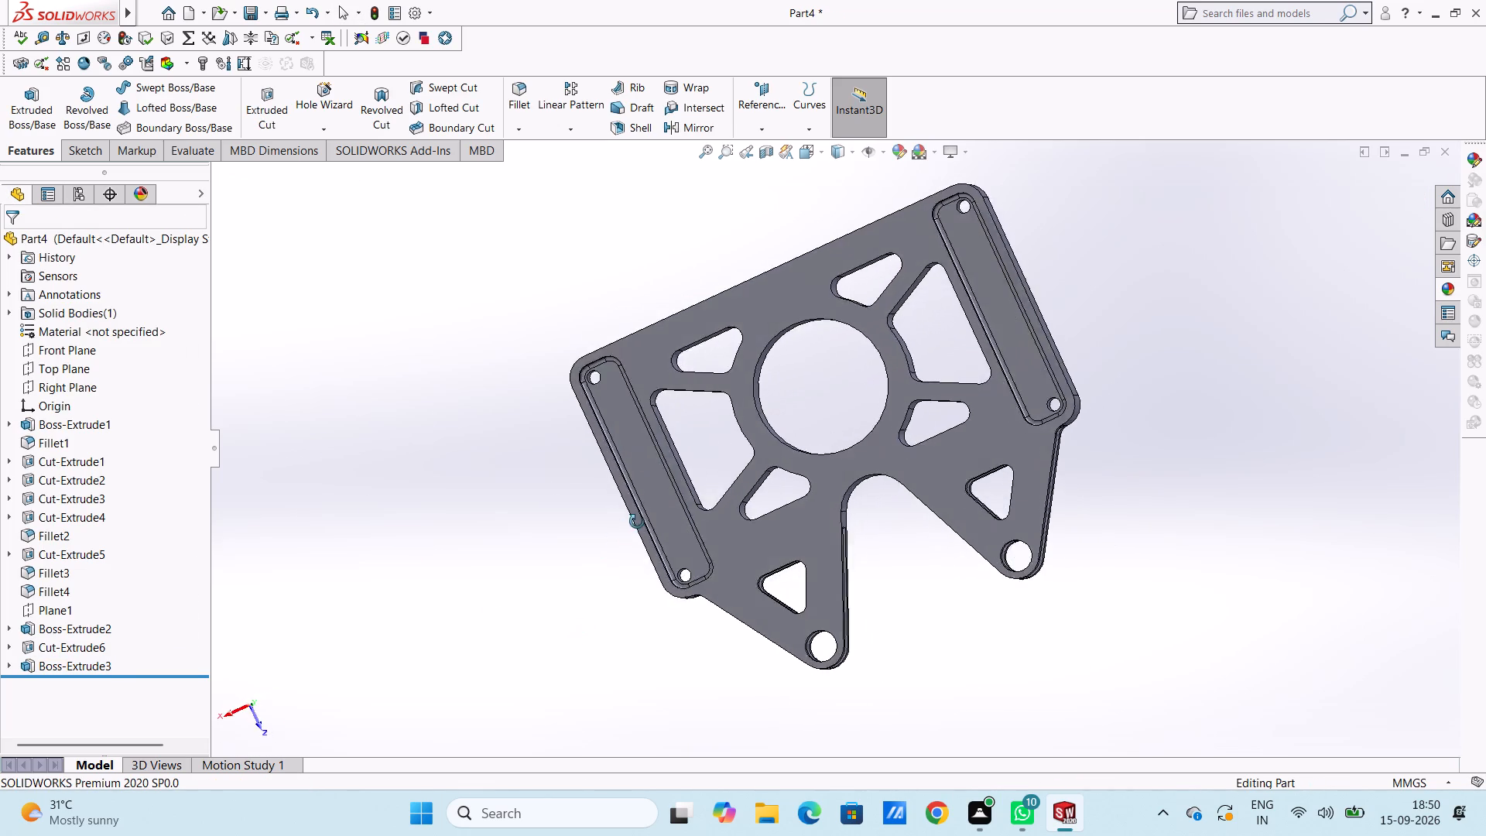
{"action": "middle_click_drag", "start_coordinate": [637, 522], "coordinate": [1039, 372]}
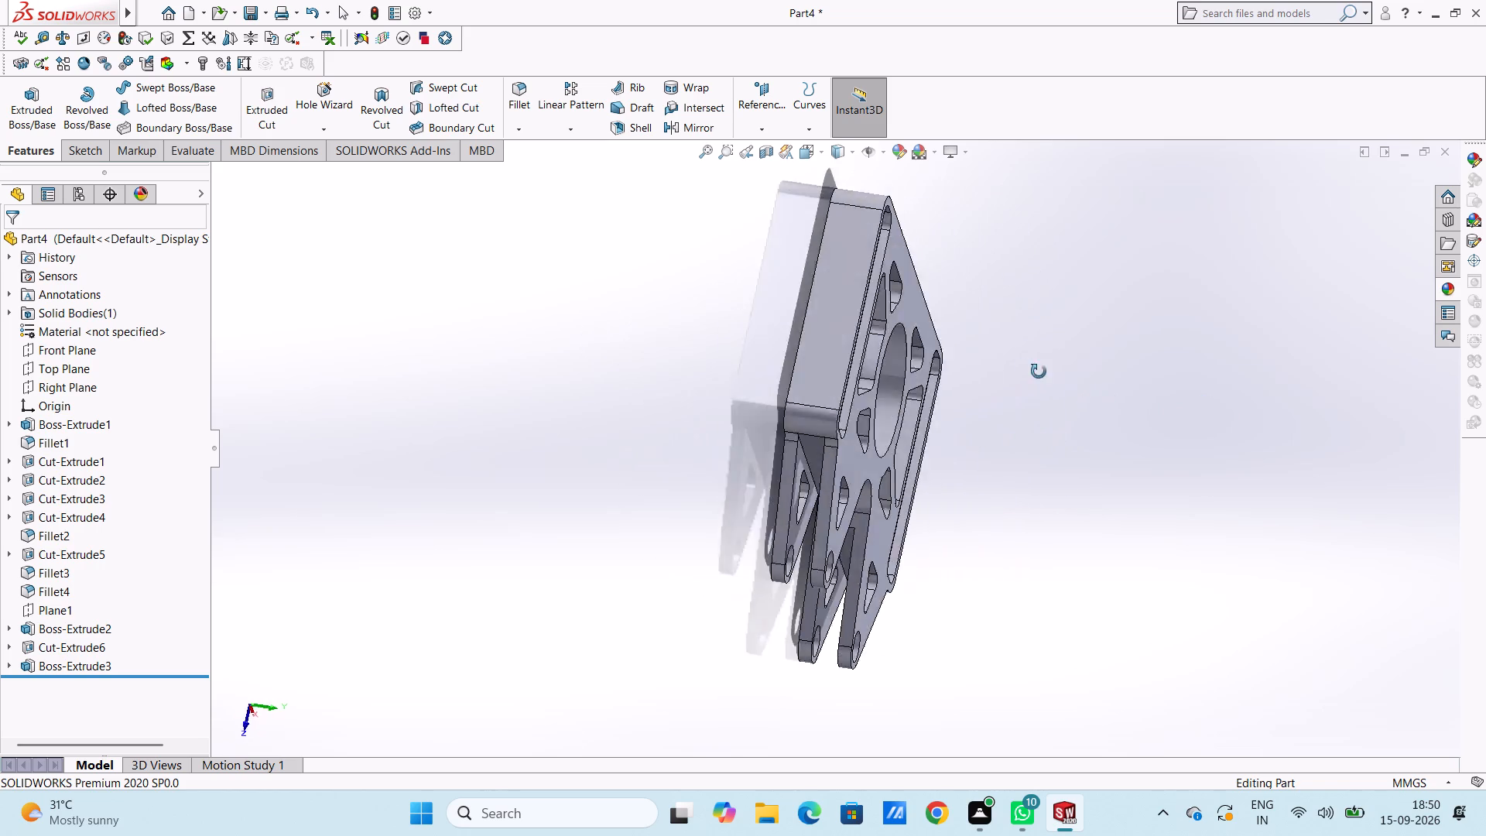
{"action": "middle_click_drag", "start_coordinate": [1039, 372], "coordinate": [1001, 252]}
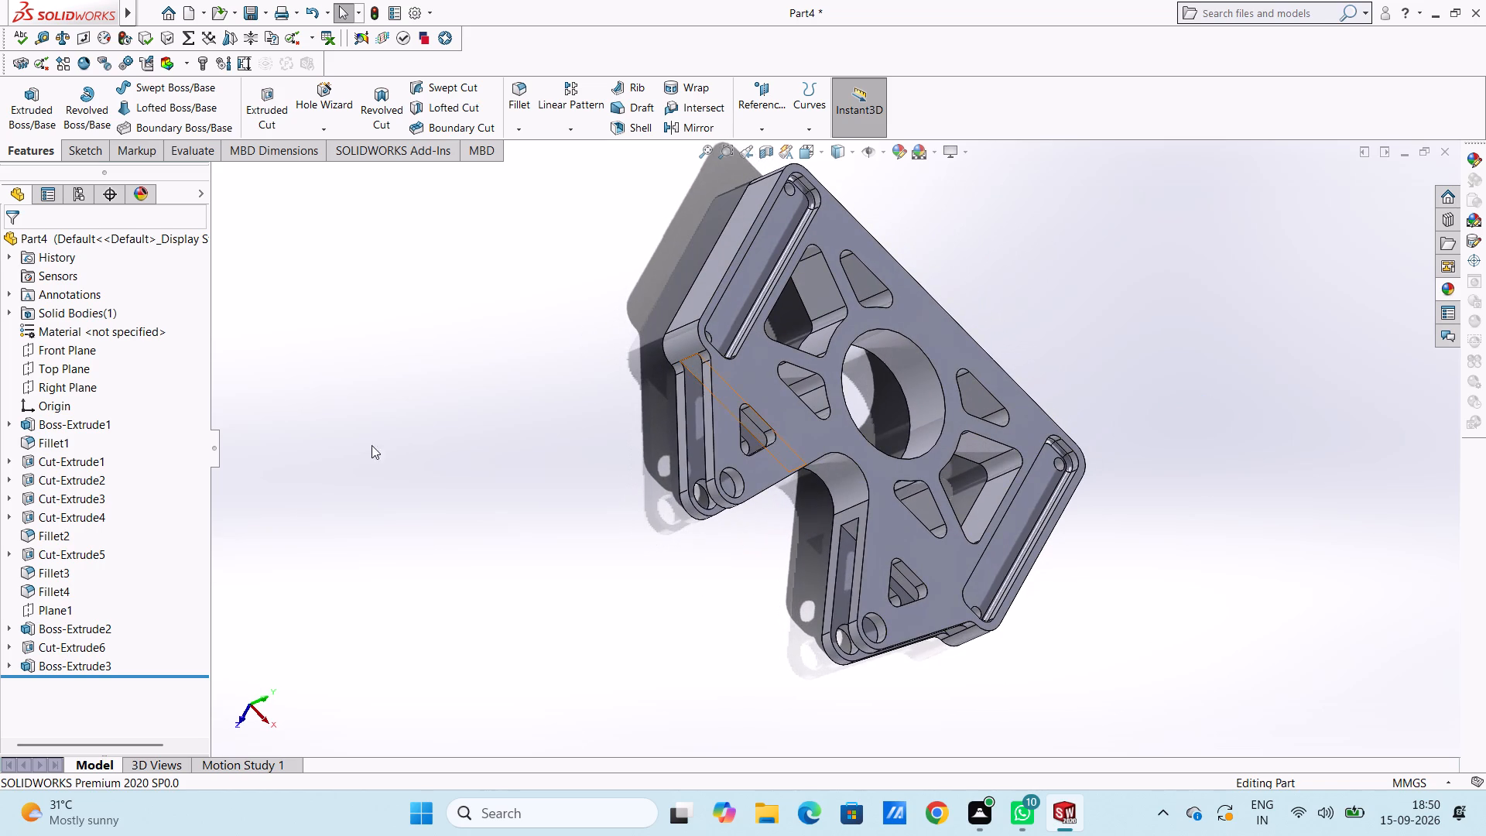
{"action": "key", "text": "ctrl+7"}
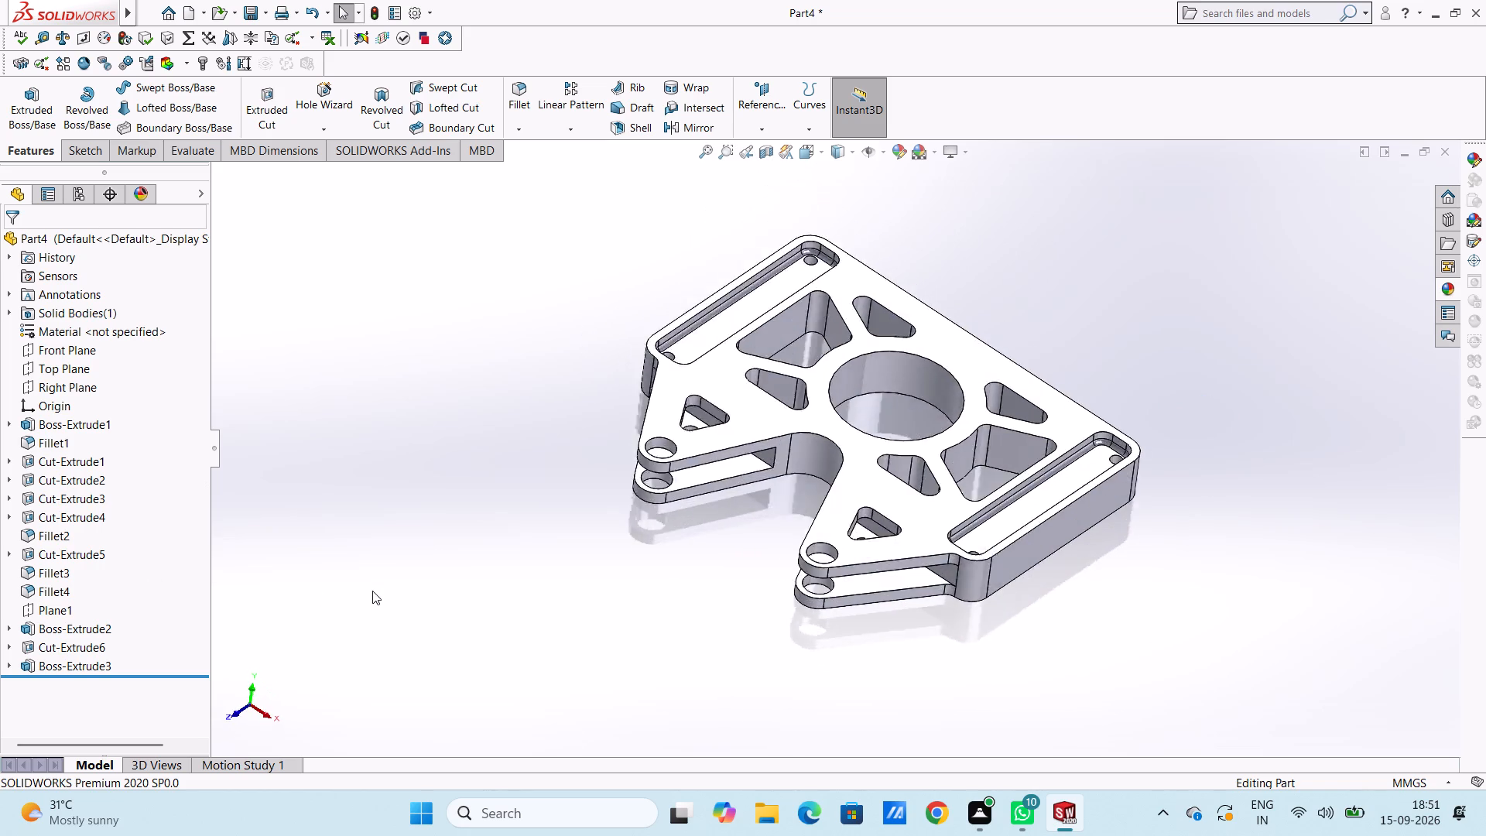
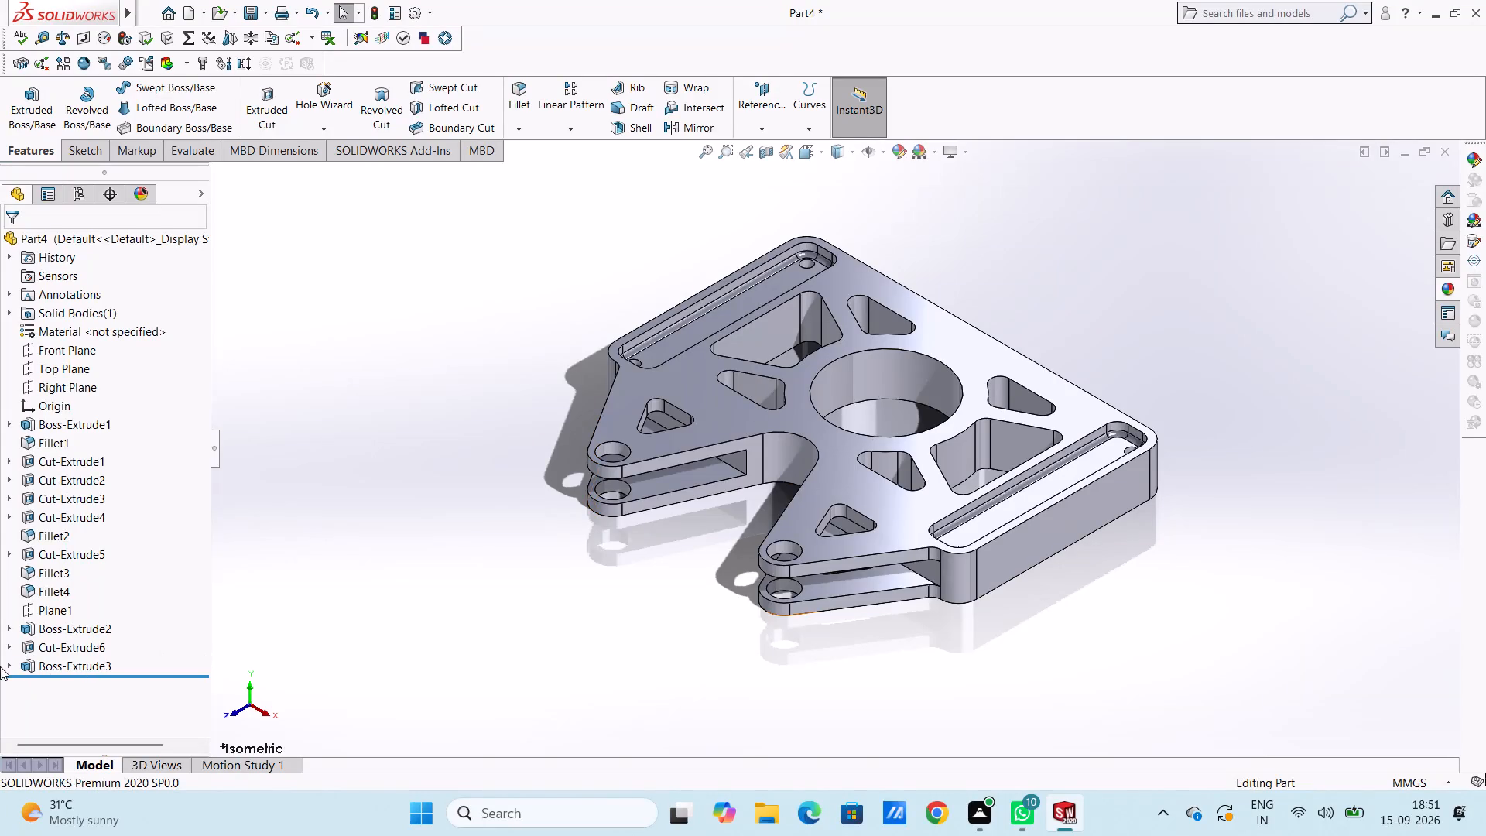
Fillet the plate's upper outer perimeter edge, including the upper lugs, with a 1 mm radius.
{"action": "left_click", "coordinate": [521, 89]}
{"action": "key", "text": "1"}
{"action": "key", "text": "Return"}
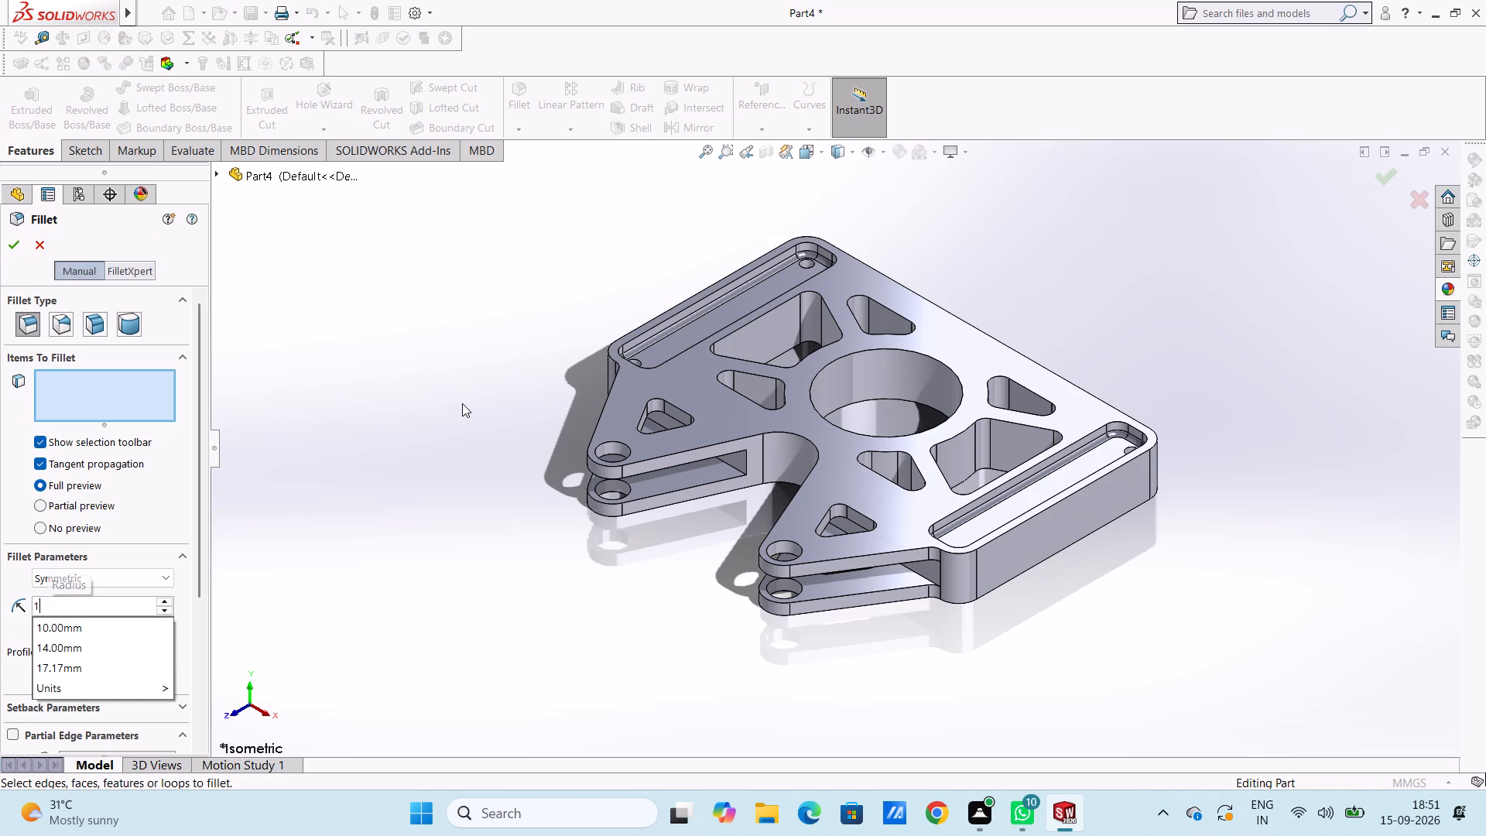
{"action": "left_click", "coordinate": [683, 451]}
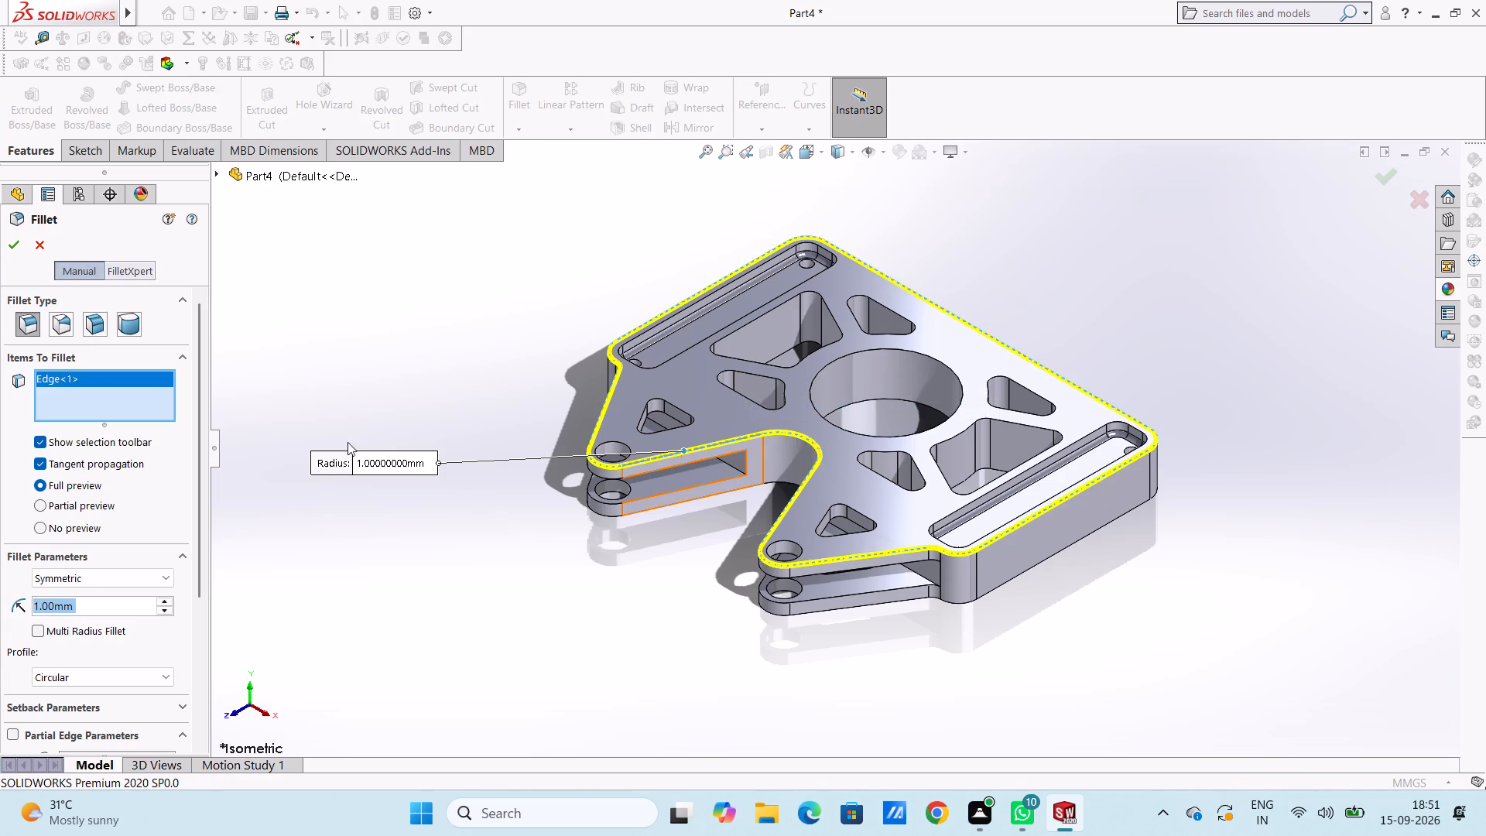
{"action": "left_click", "coordinate": [12, 245]}
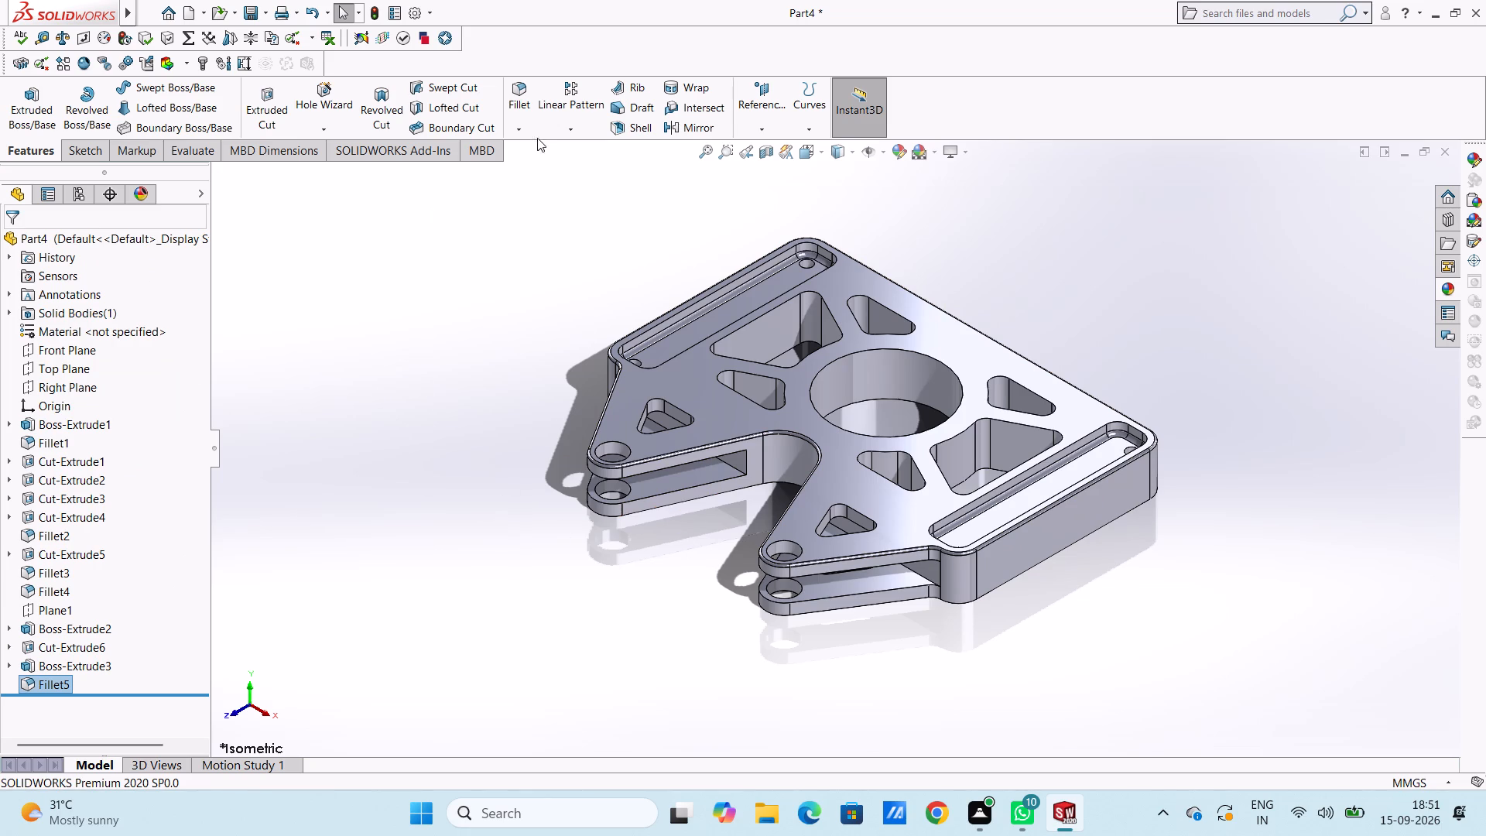
Fillet the plate's bottom outer perimeter edge, including the lower lugs, with a 1 mm radius.
{"action": "left_click", "coordinate": [517, 94]}
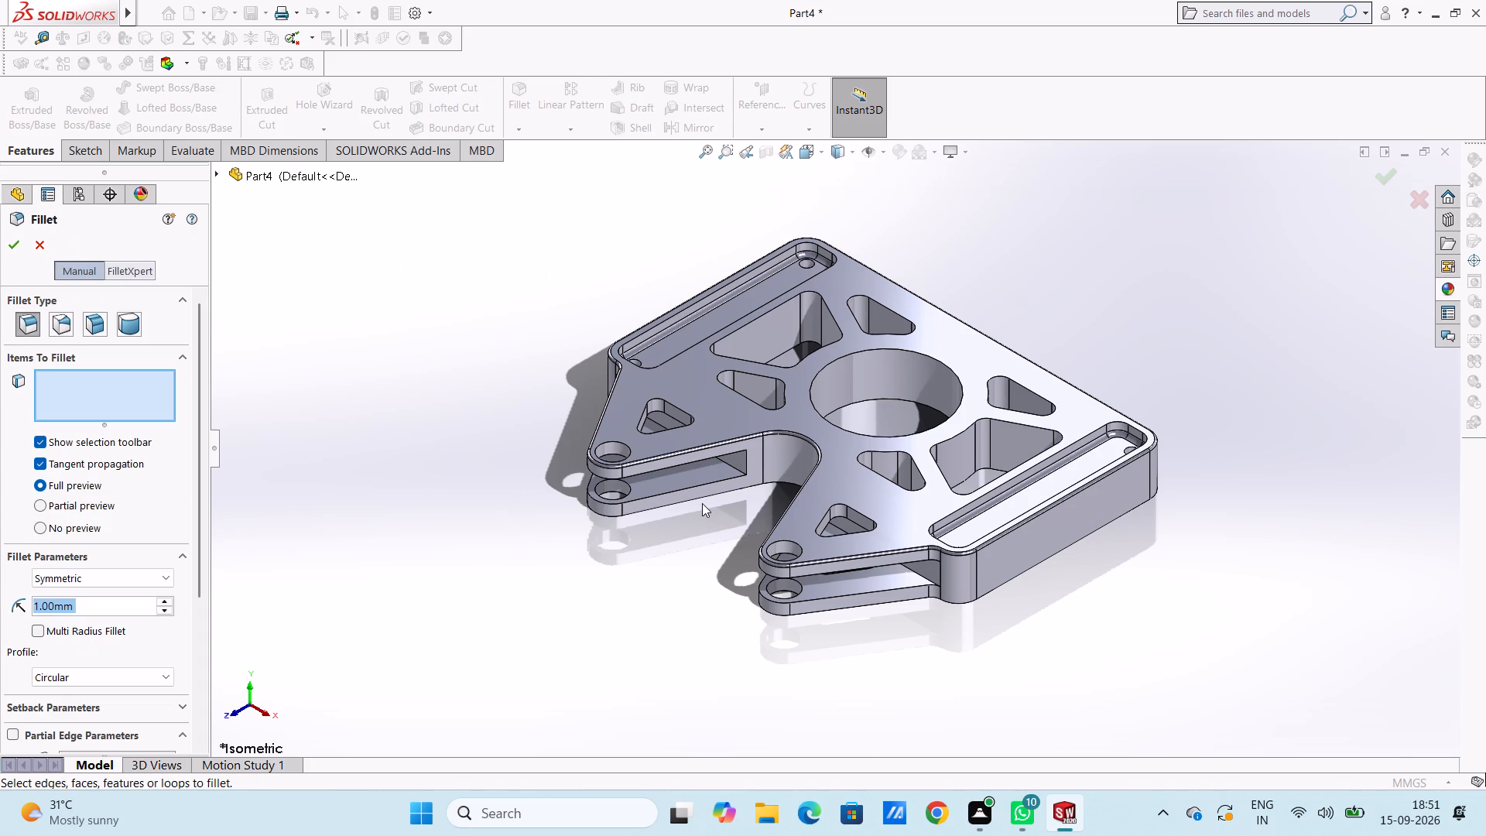
{"action": "left_click", "coordinate": [701, 499]}
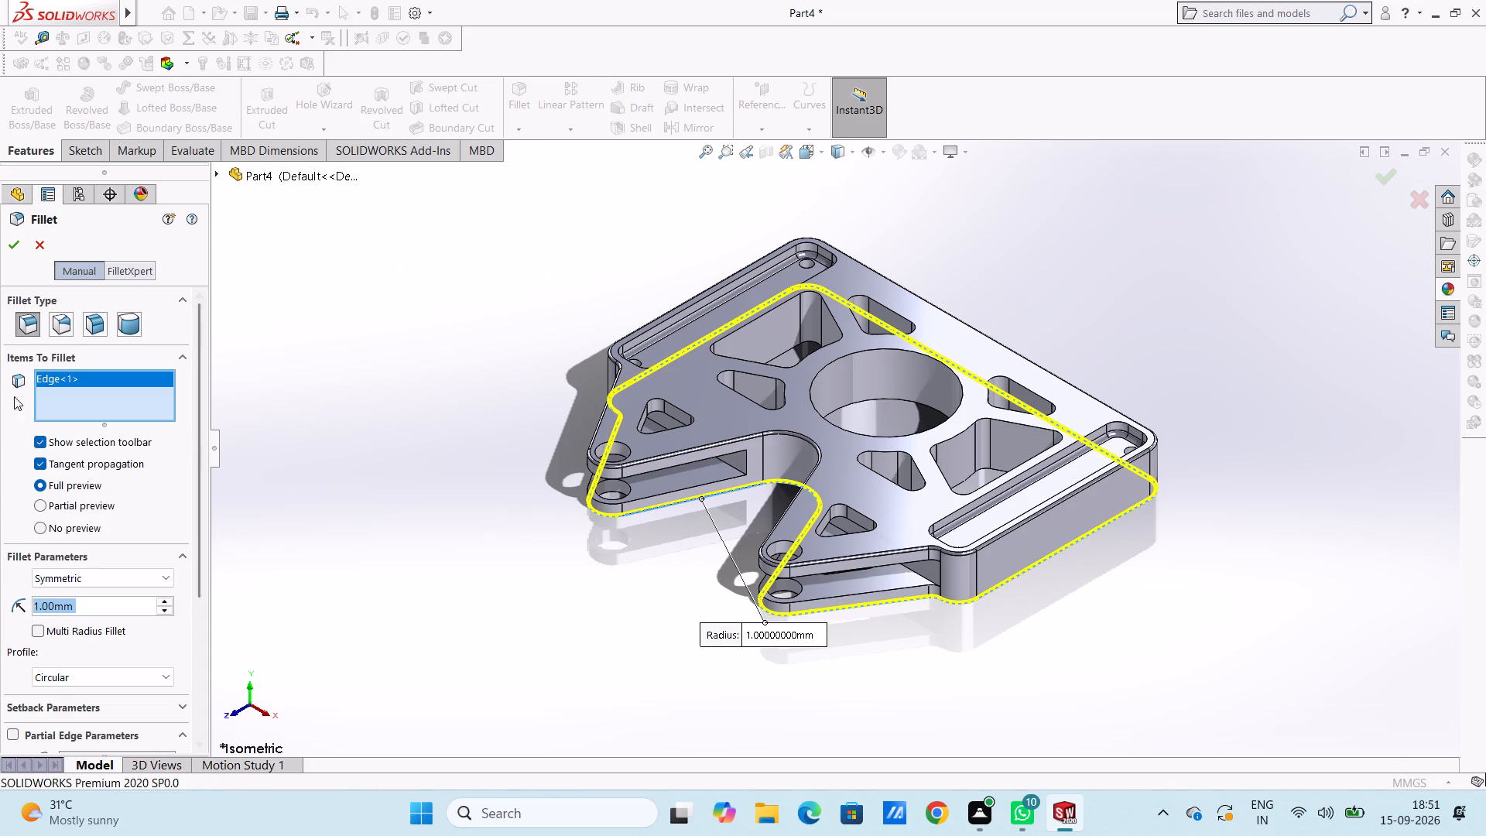
{"action": "left_click", "coordinate": [12, 252]}
{"action": "left_click", "coordinate": [446, 467]}
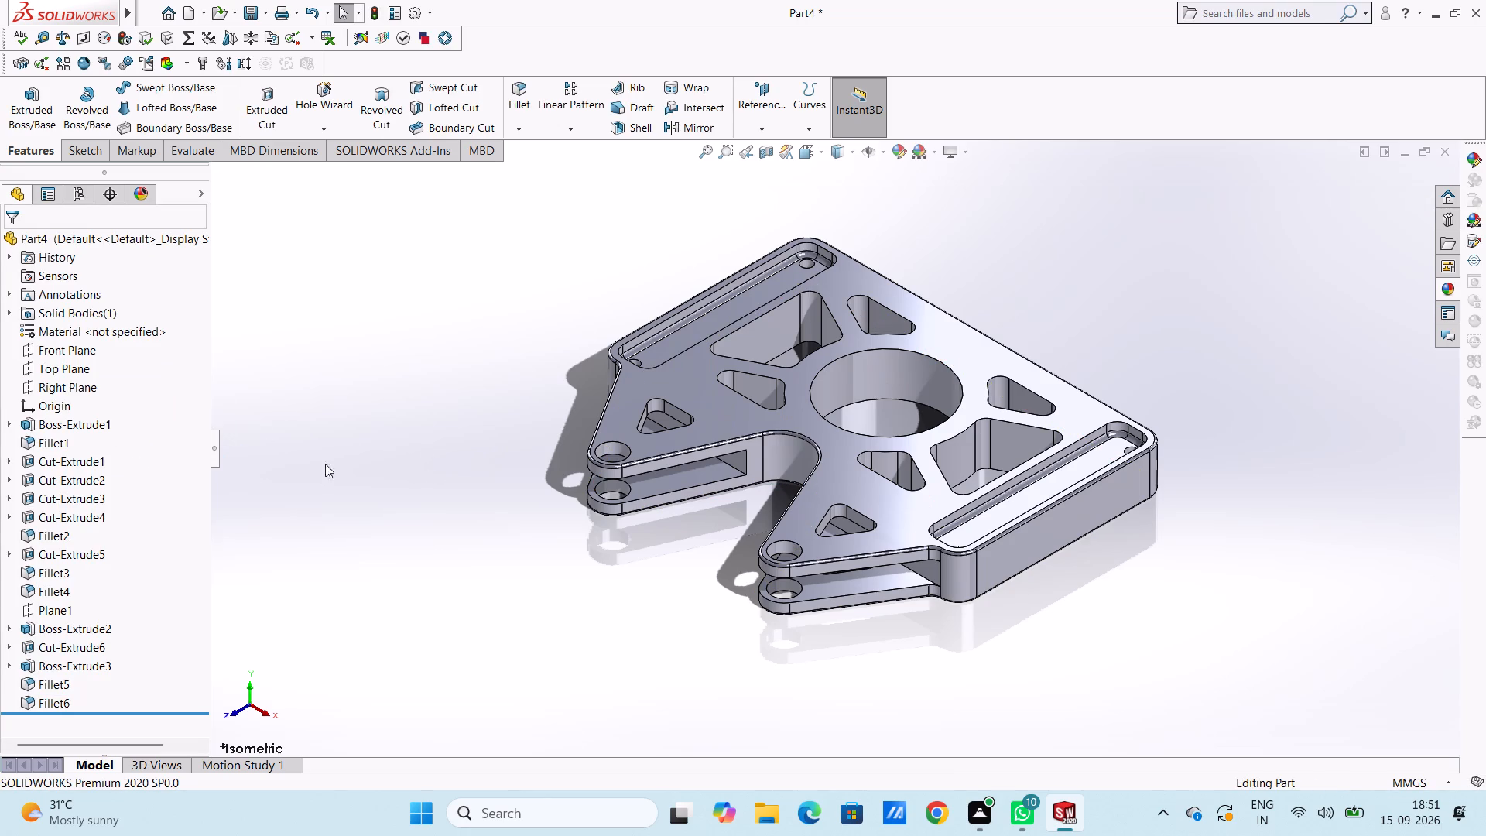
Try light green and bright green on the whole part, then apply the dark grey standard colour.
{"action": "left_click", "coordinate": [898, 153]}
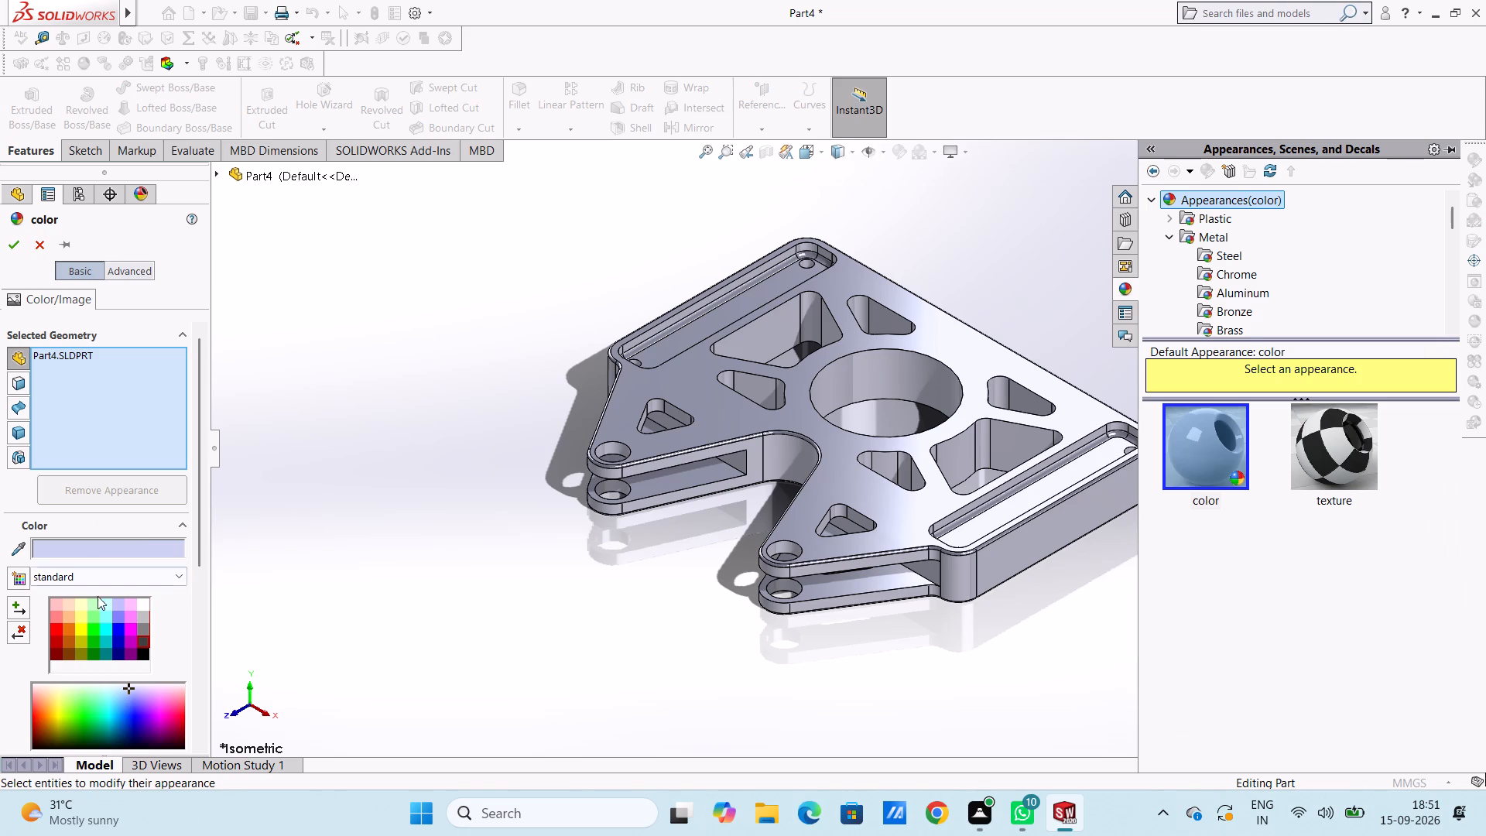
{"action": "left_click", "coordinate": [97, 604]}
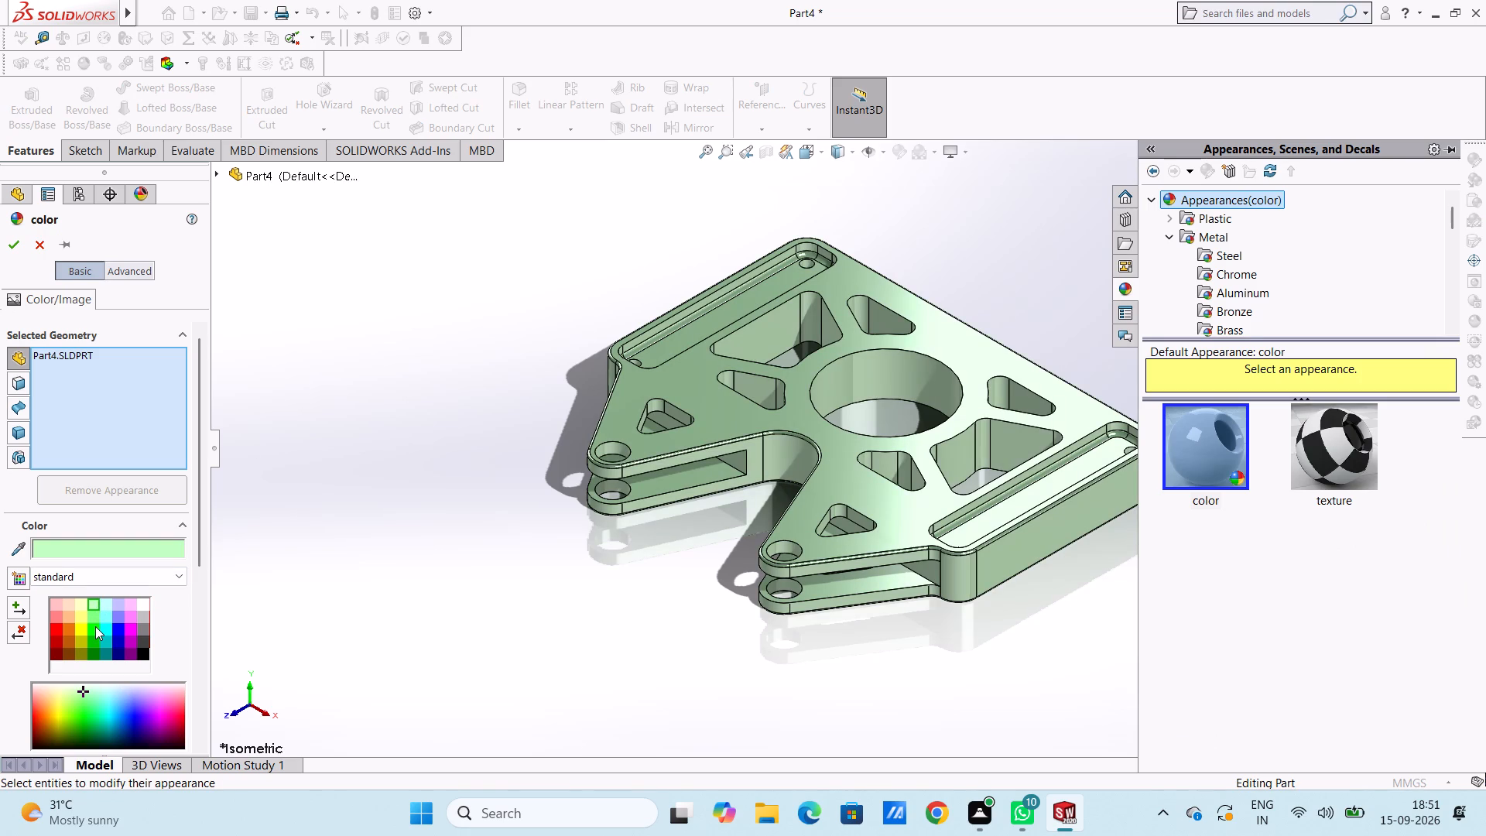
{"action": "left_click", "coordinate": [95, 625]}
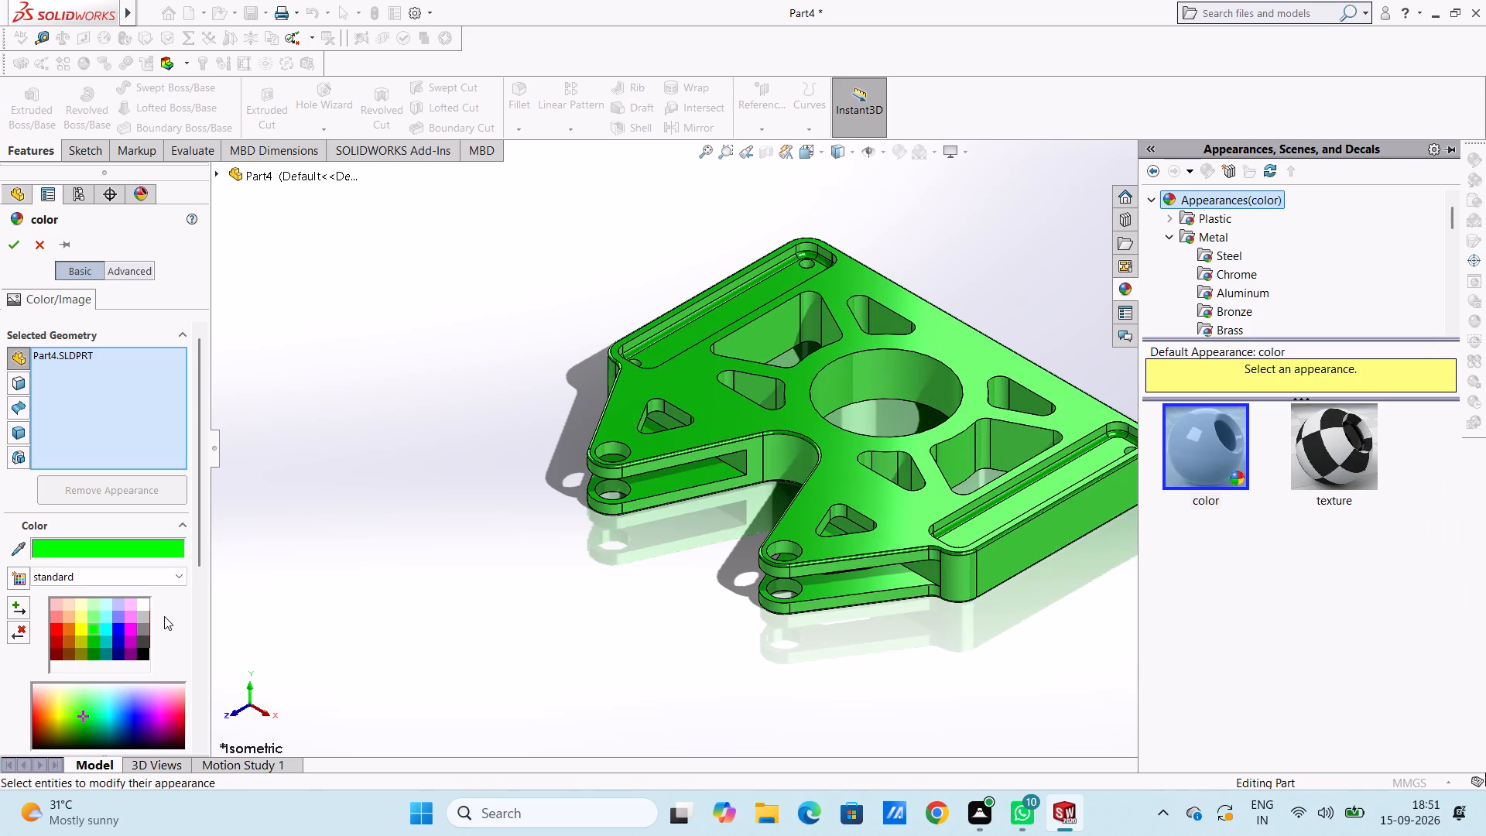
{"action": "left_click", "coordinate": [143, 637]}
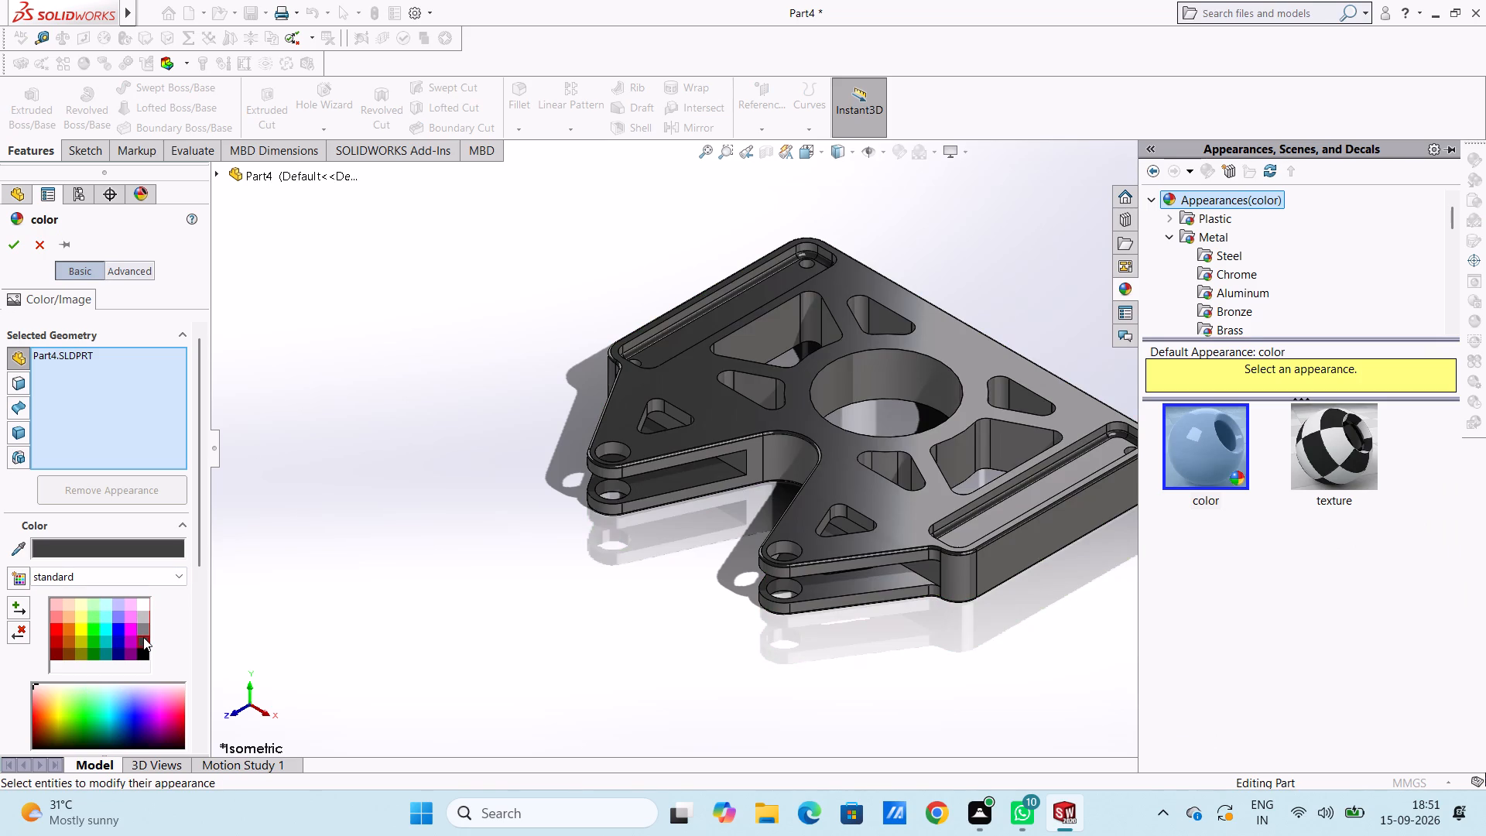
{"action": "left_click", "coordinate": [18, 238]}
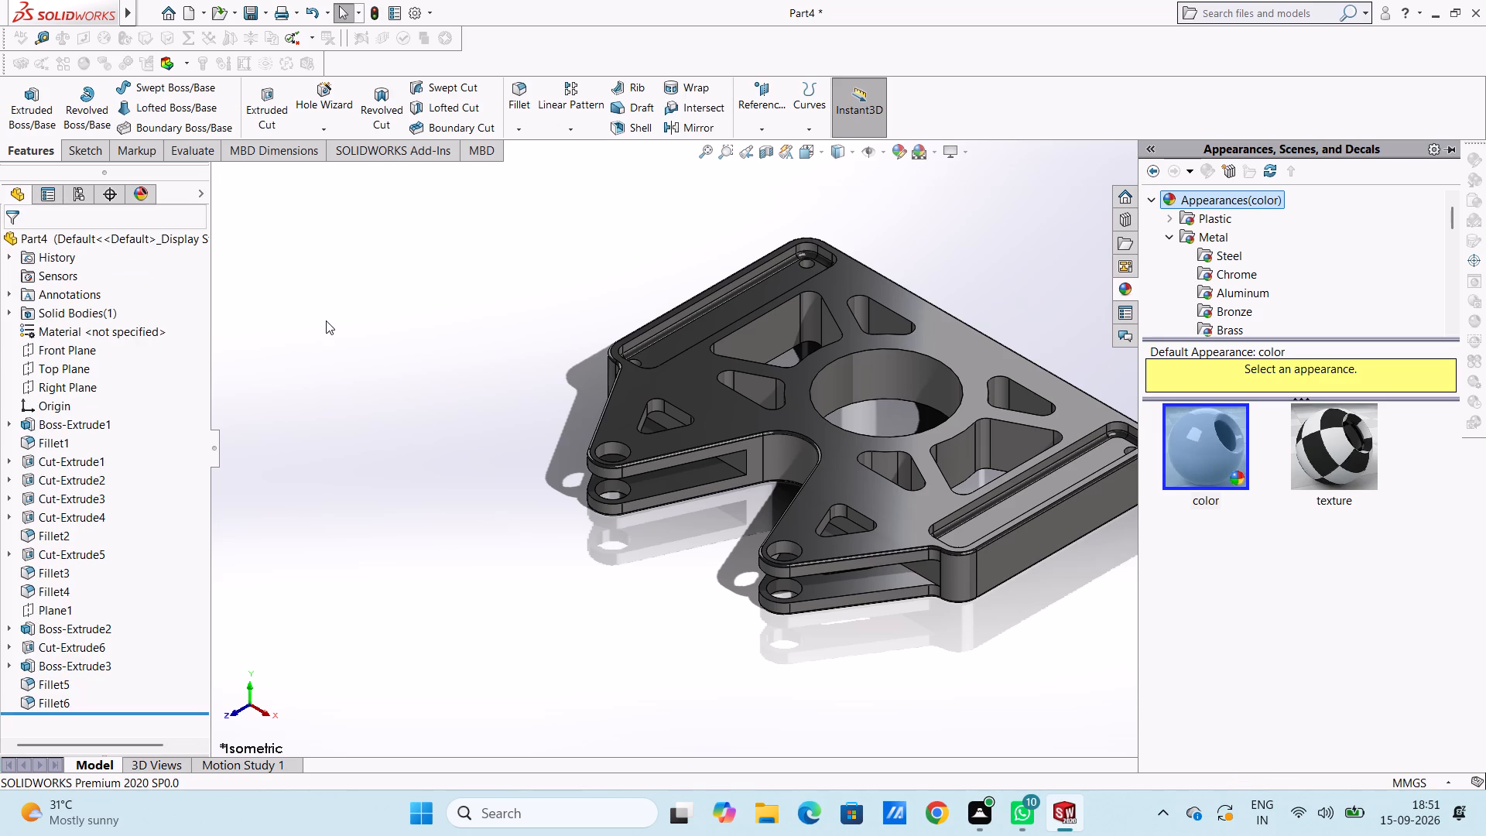
Apply the carbon steel appearance to the cylindrical face of the plate's large central hole.
{"action": "left_click", "coordinate": [1228, 255]}
{"action": "scroll", "coordinate": [1269, 608], "scroll_direction": "down", "scroll_amount": 1}
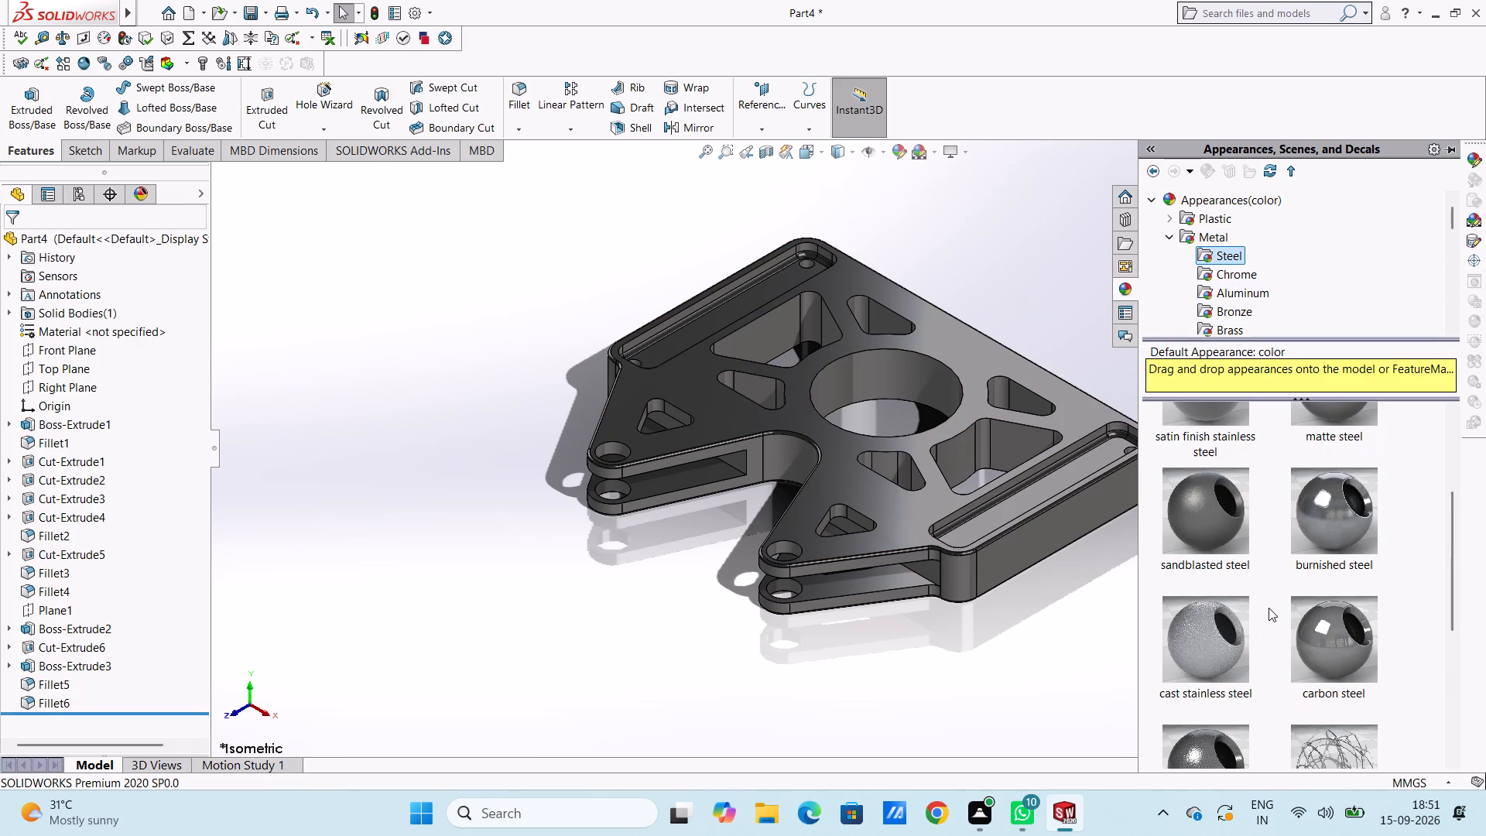
{"action": "left_click_drag", "start_coordinate": [1314, 638], "coordinate": [1180, 555]}
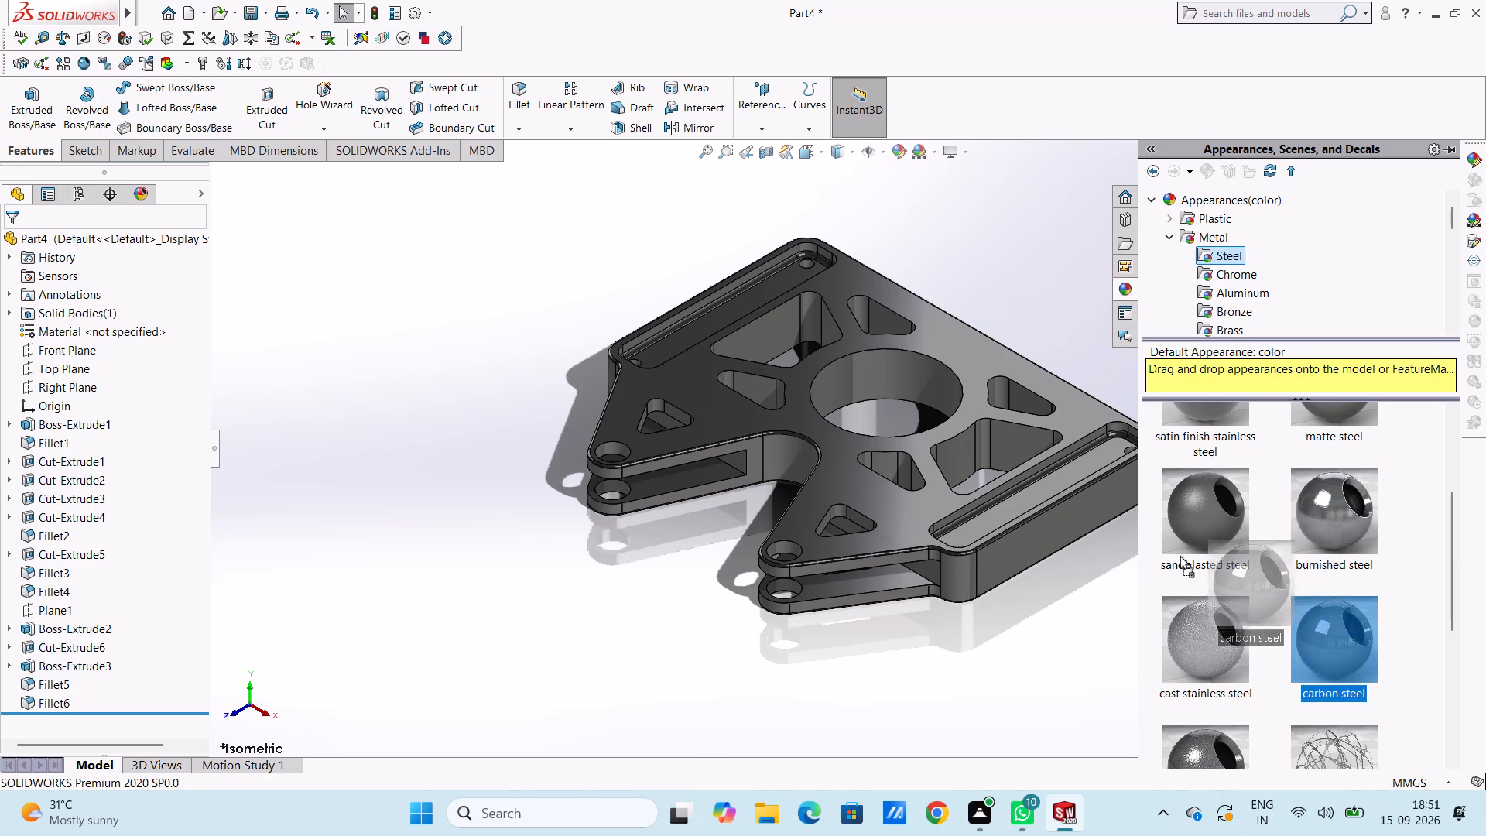
{"action": "left_click_drag", "start_coordinate": [1180, 555], "coordinate": [857, 362]}
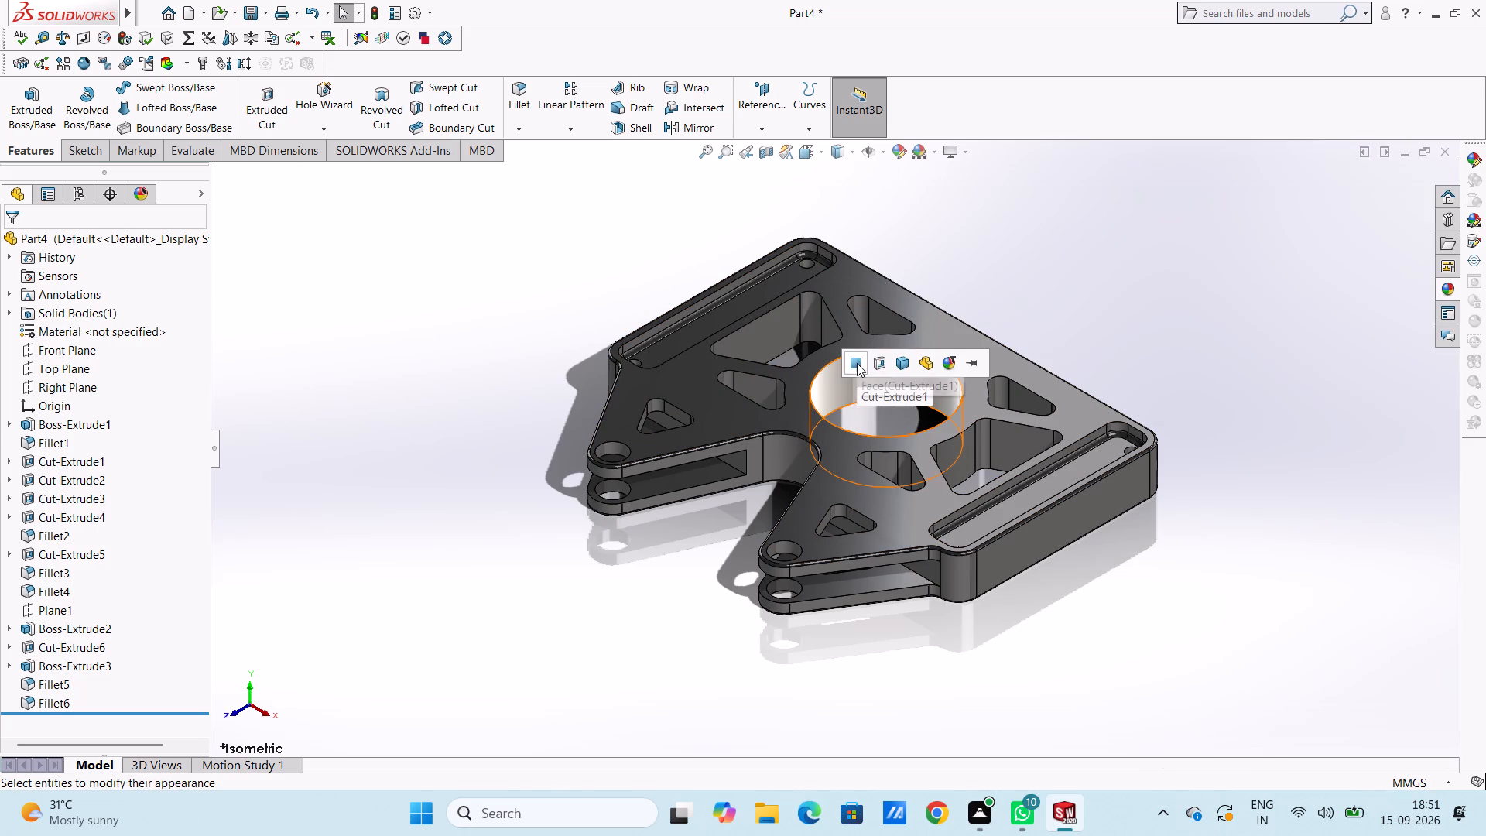
{"action": "left_click", "coordinate": [853, 360]}
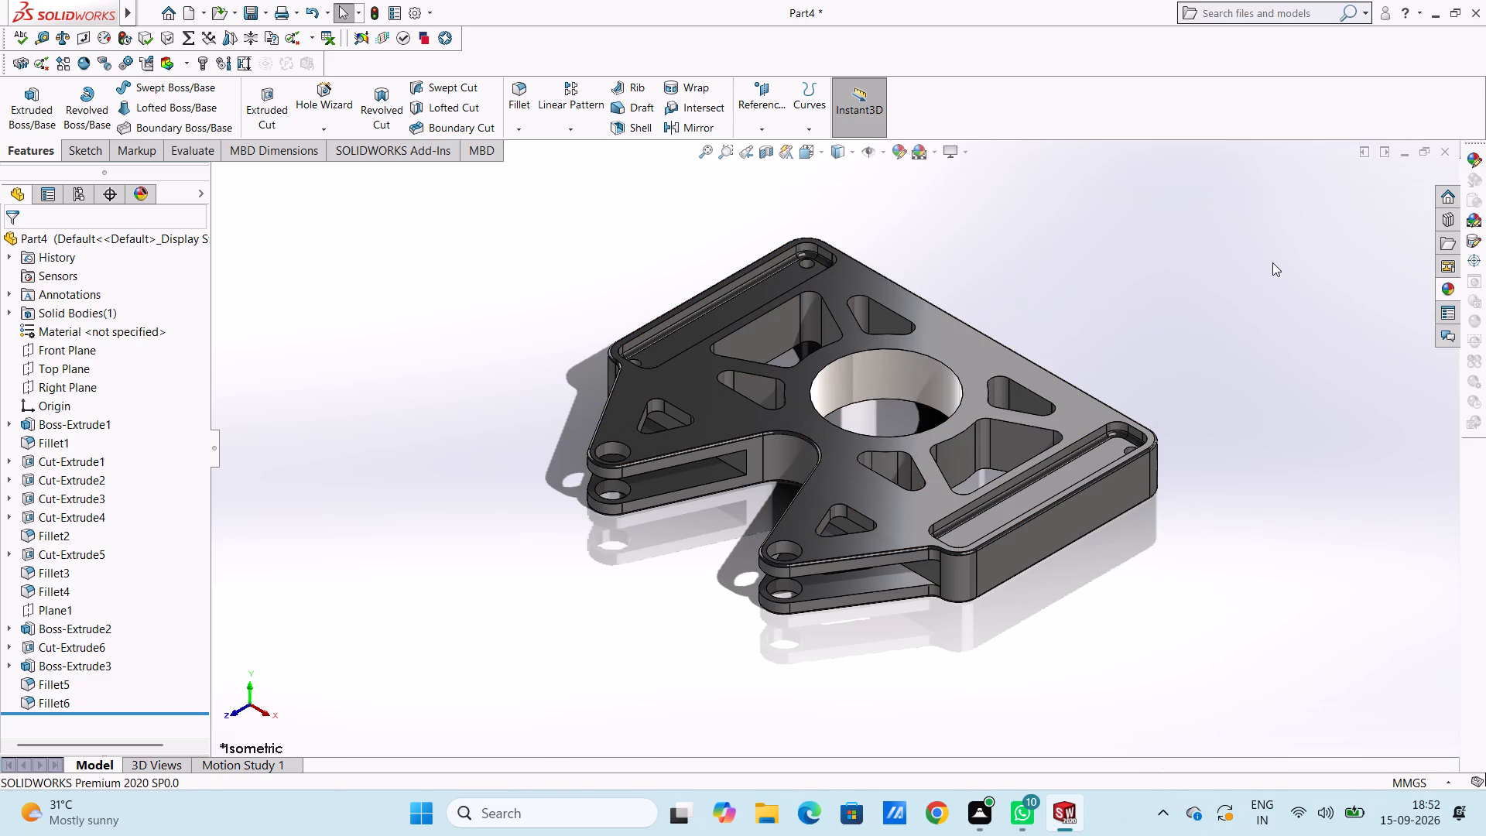
Apply the carbon steel appearance to the whole part.
{"action": "left_click", "coordinate": [1445, 288]}
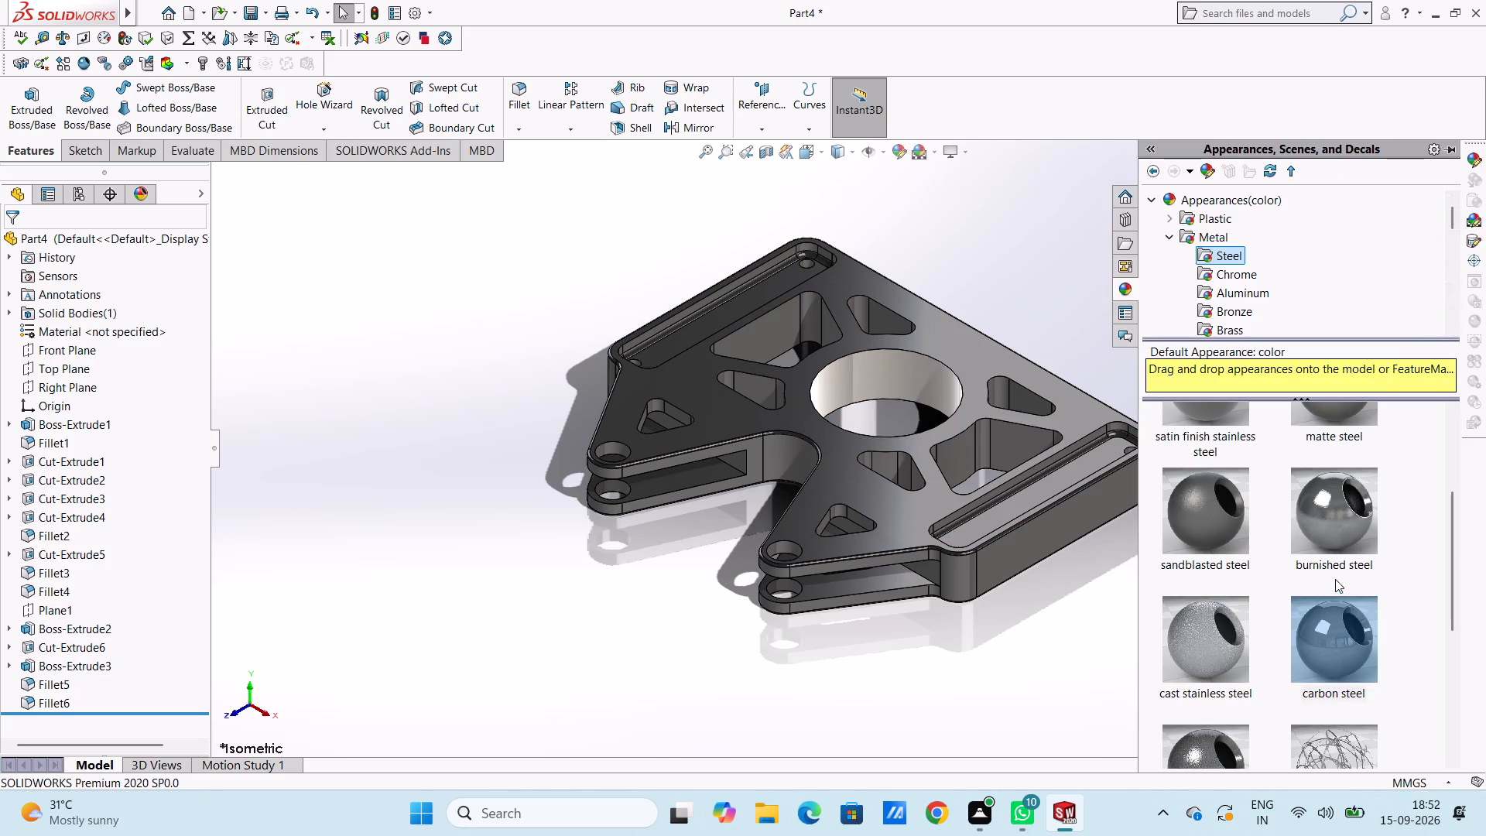
{"action": "left_click_drag", "start_coordinate": [1329, 614], "coordinate": [1296, 584]}
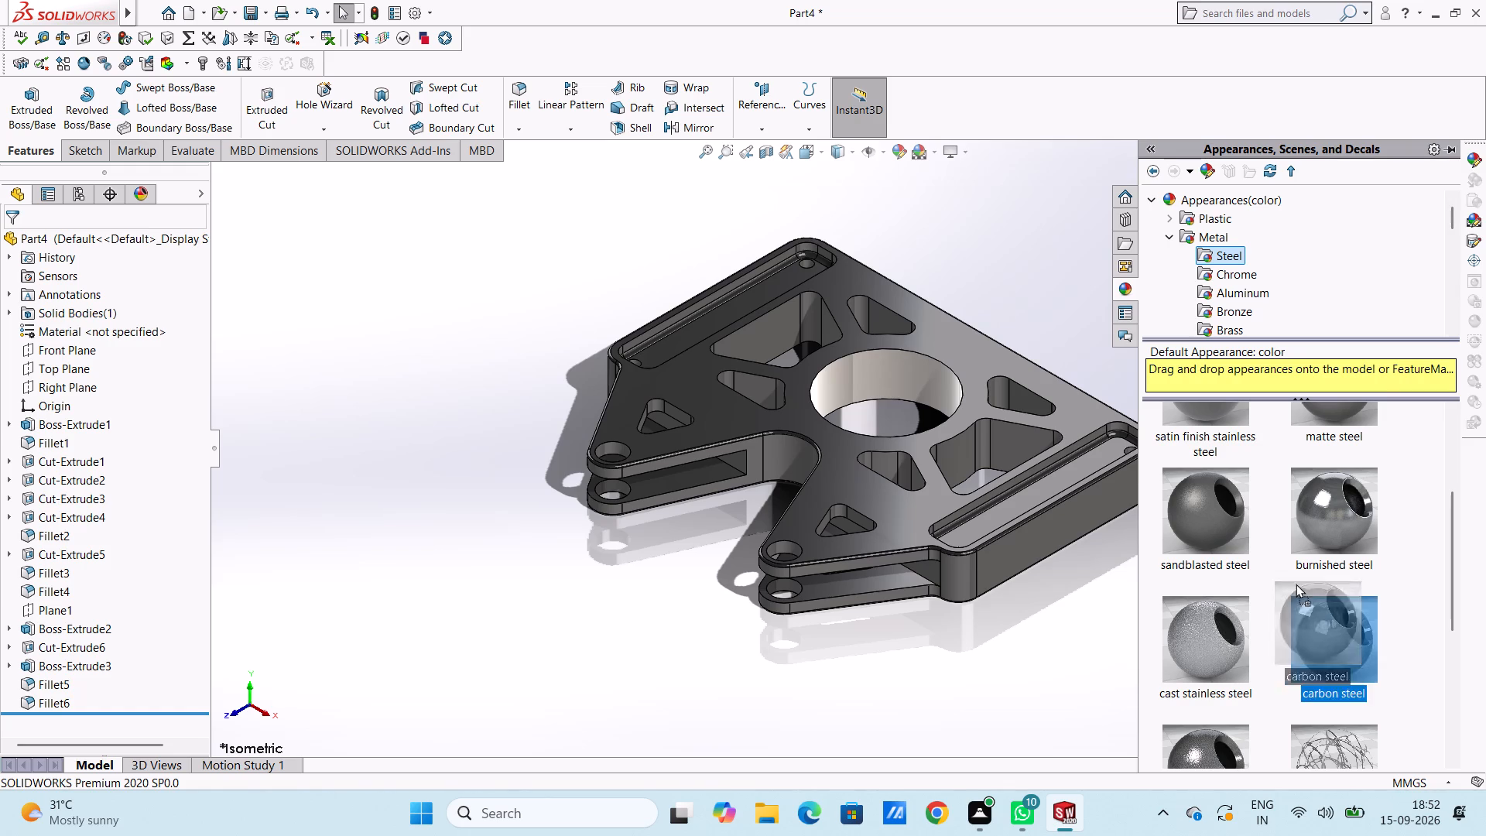
{"action": "left_click_drag", "start_coordinate": [1296, 584], "coordinate": [791, 279]}
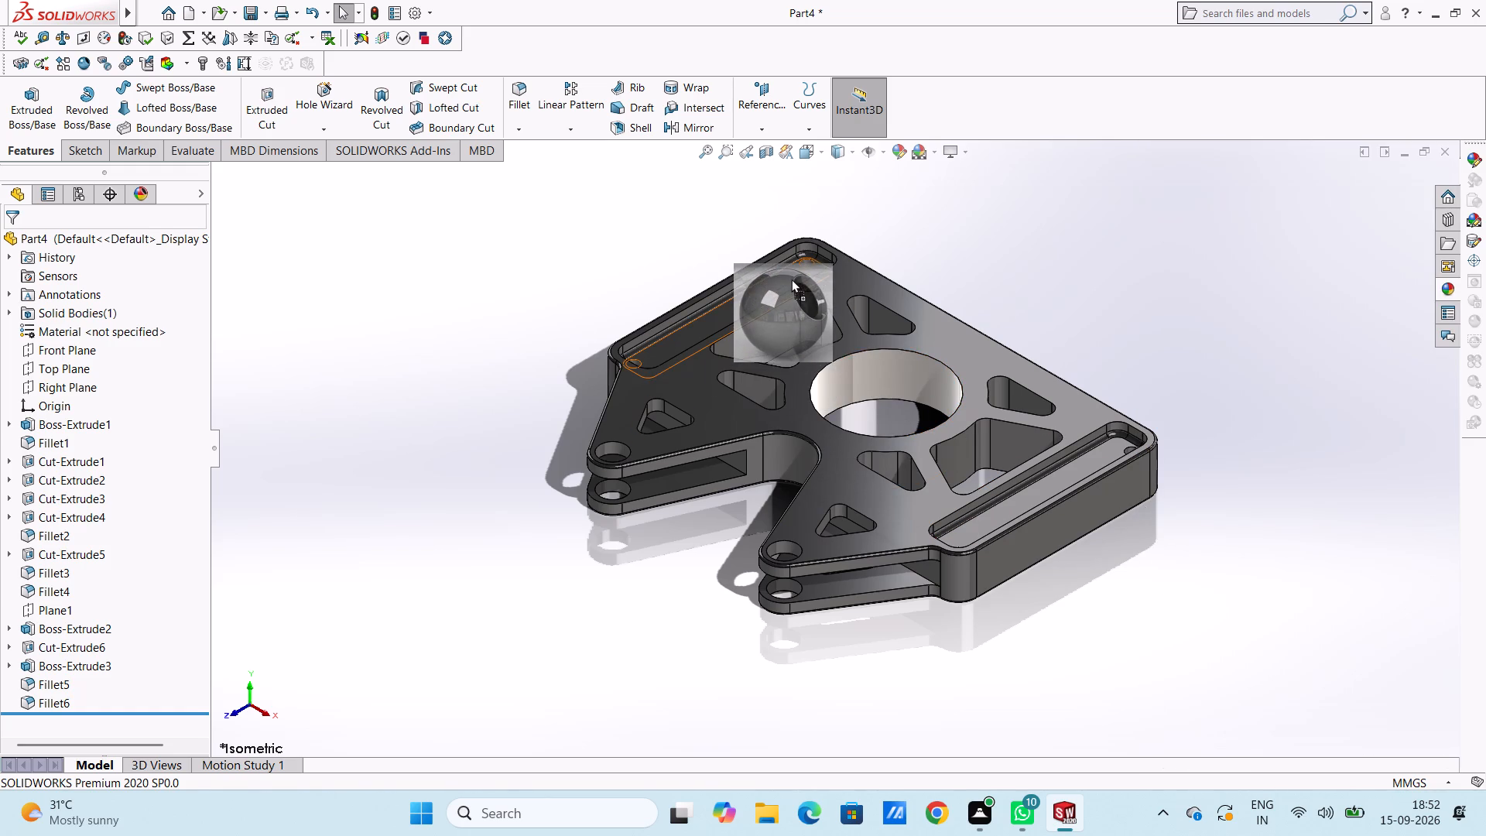
{"action": "left_click_drag", "start_coordinate": [791, 279], "coordinate": [792, 315]}
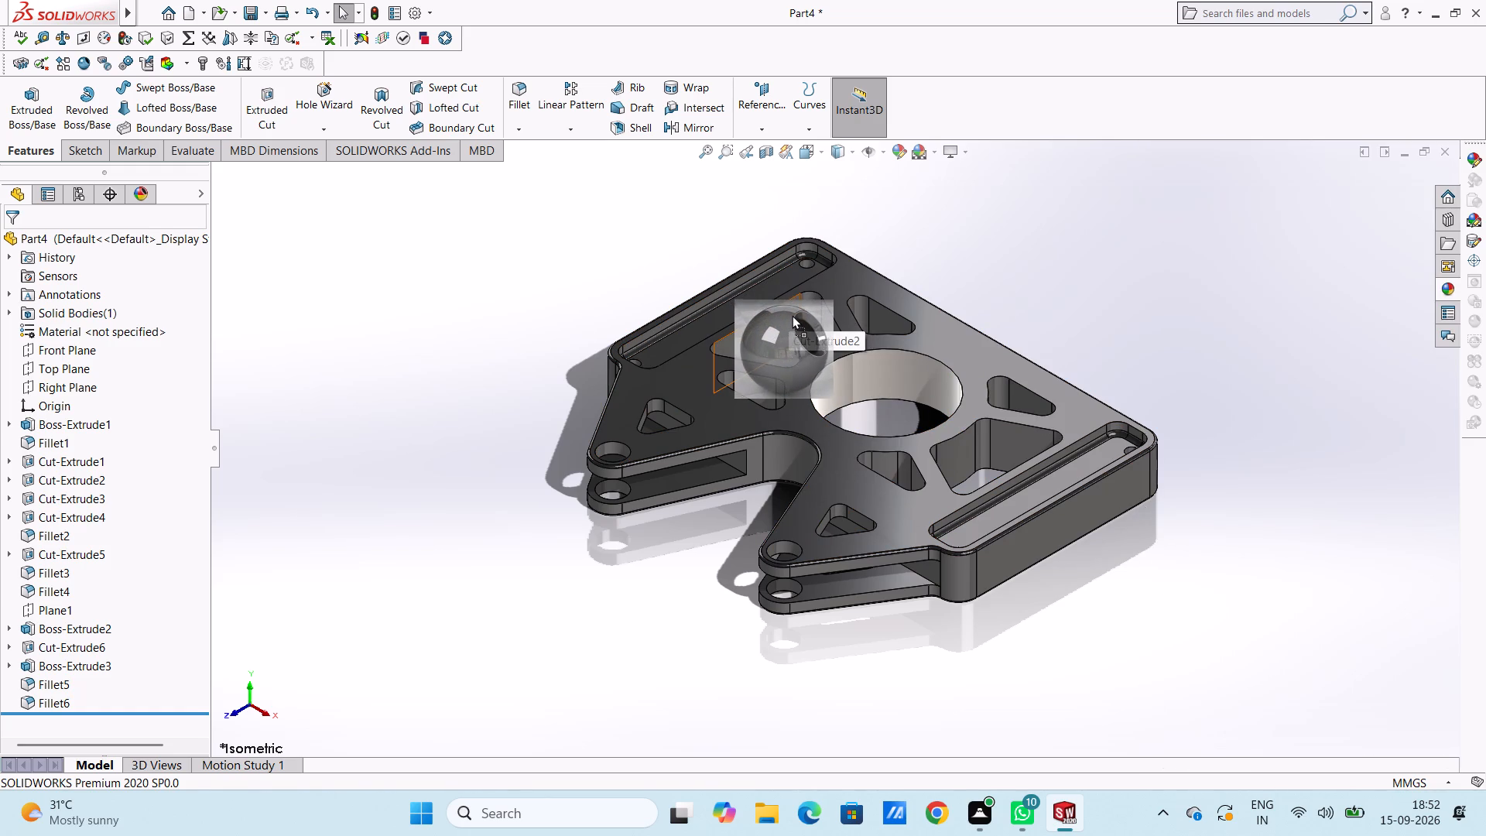
{"action": "left_click_drag", "start_coordinate": [792, 315], "coordinate": [797, 297]}
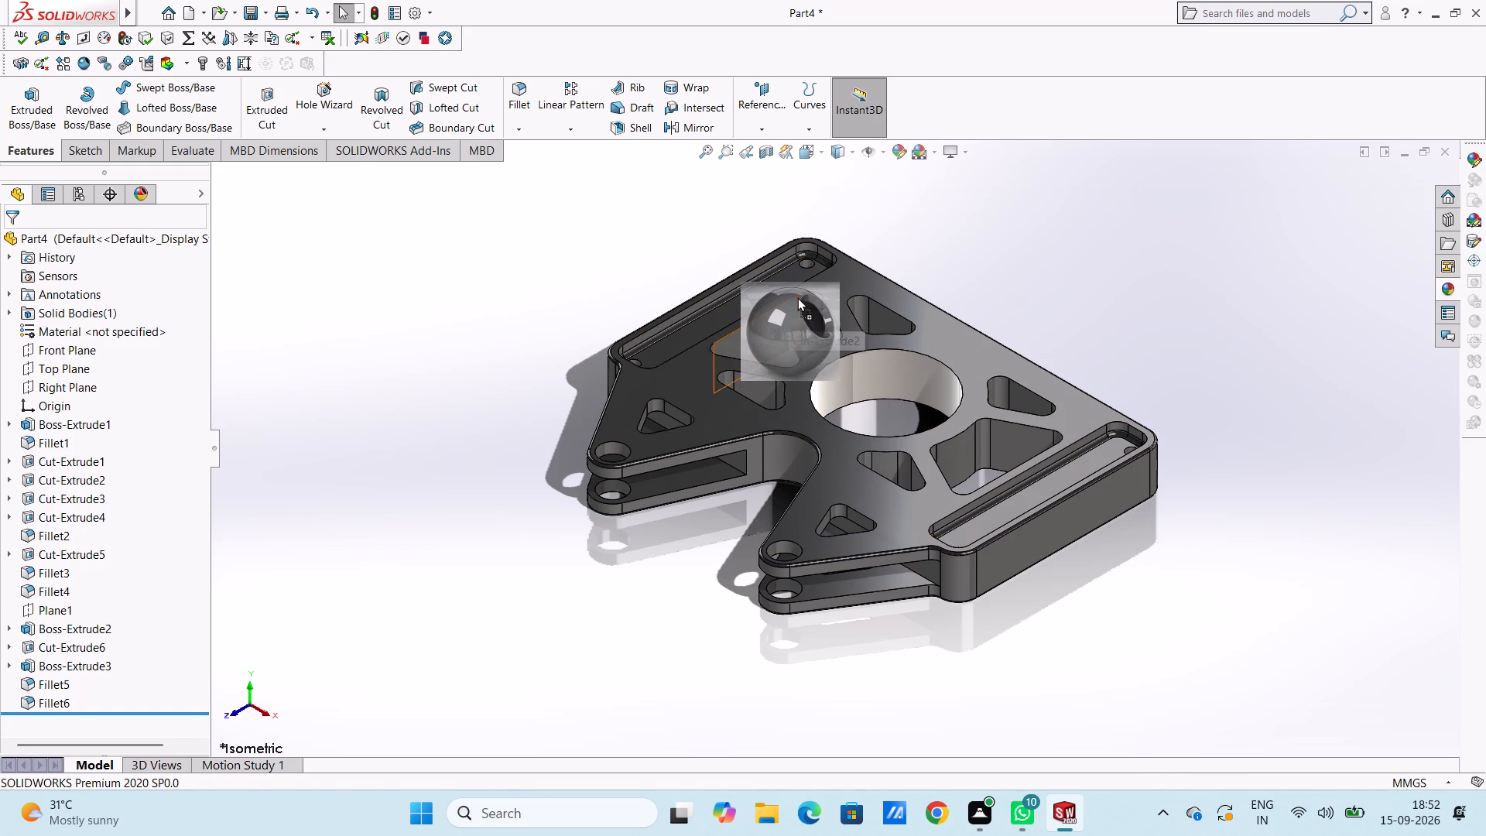
{"action": "left_click_drag", "start_coordinate": [797, 297], "coordinate": [839, 289]}
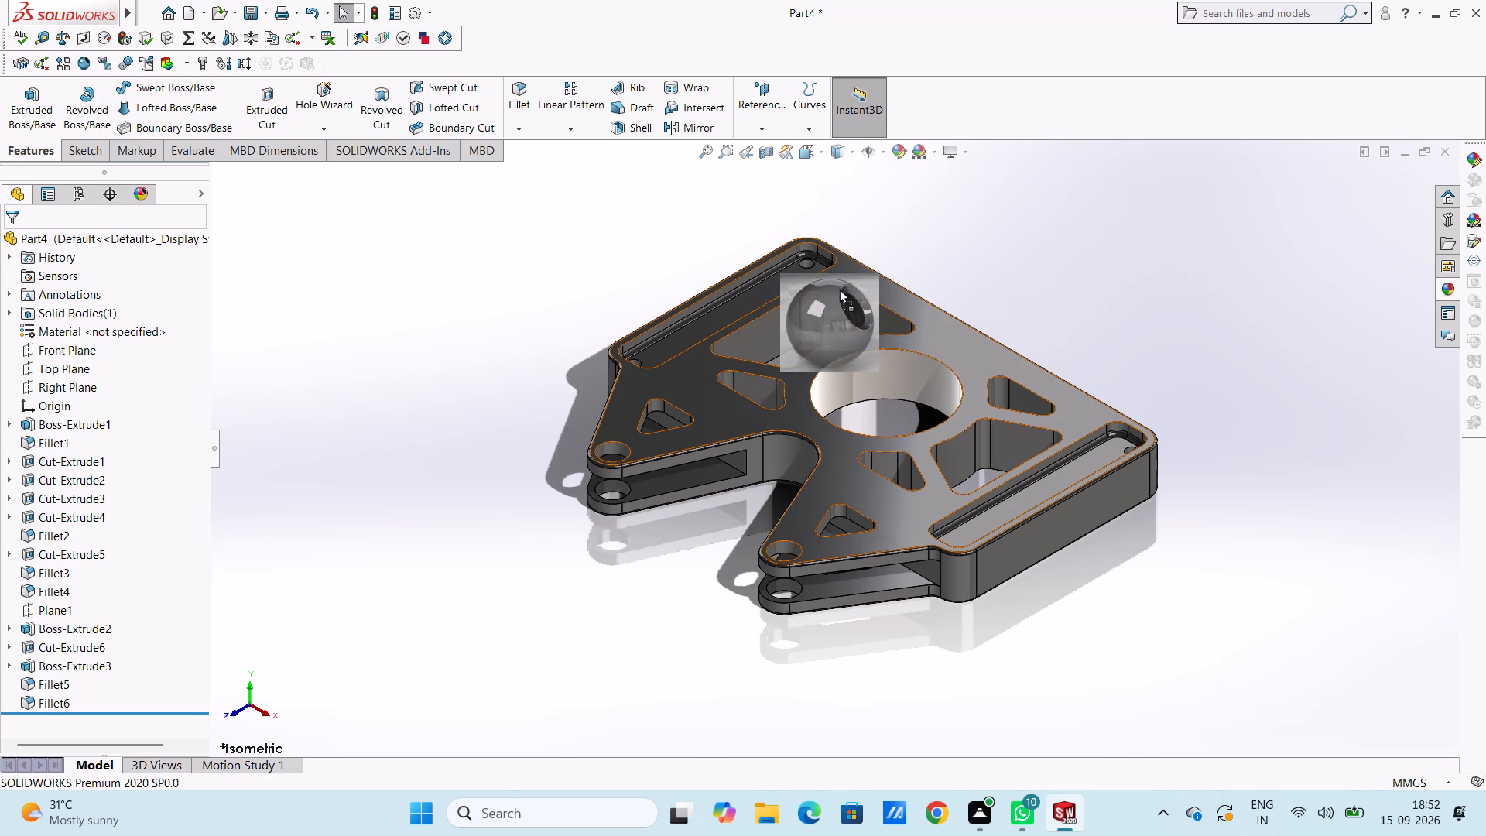
{"action": "left_click_drag", "start_coordinate": [839, 289], "coordinate": [1049, 438]}
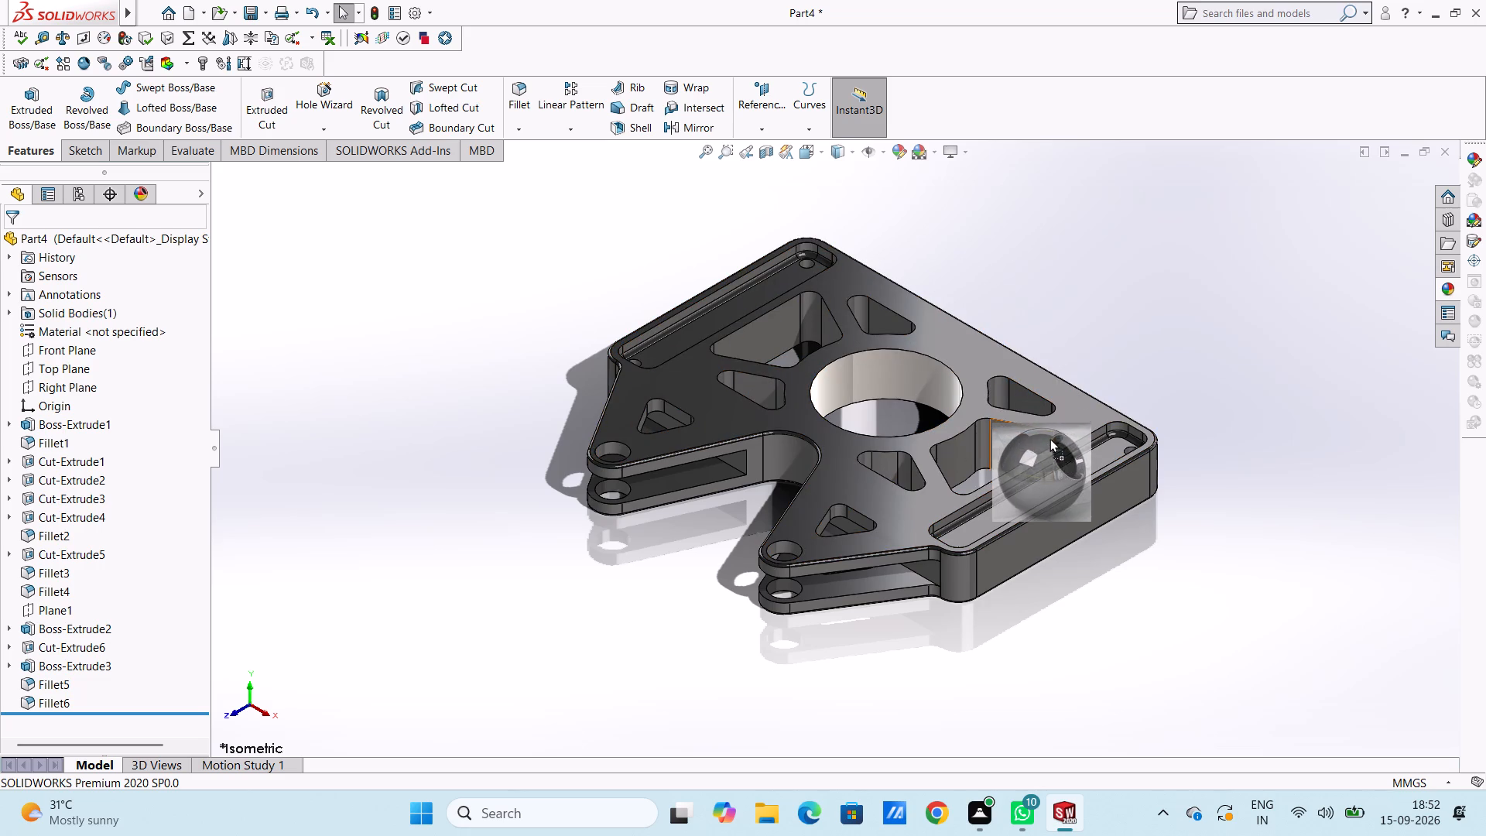
{"action": "left_click_drag", "start_coordinate": [1049, 438], "coordinate": [960, 398]}
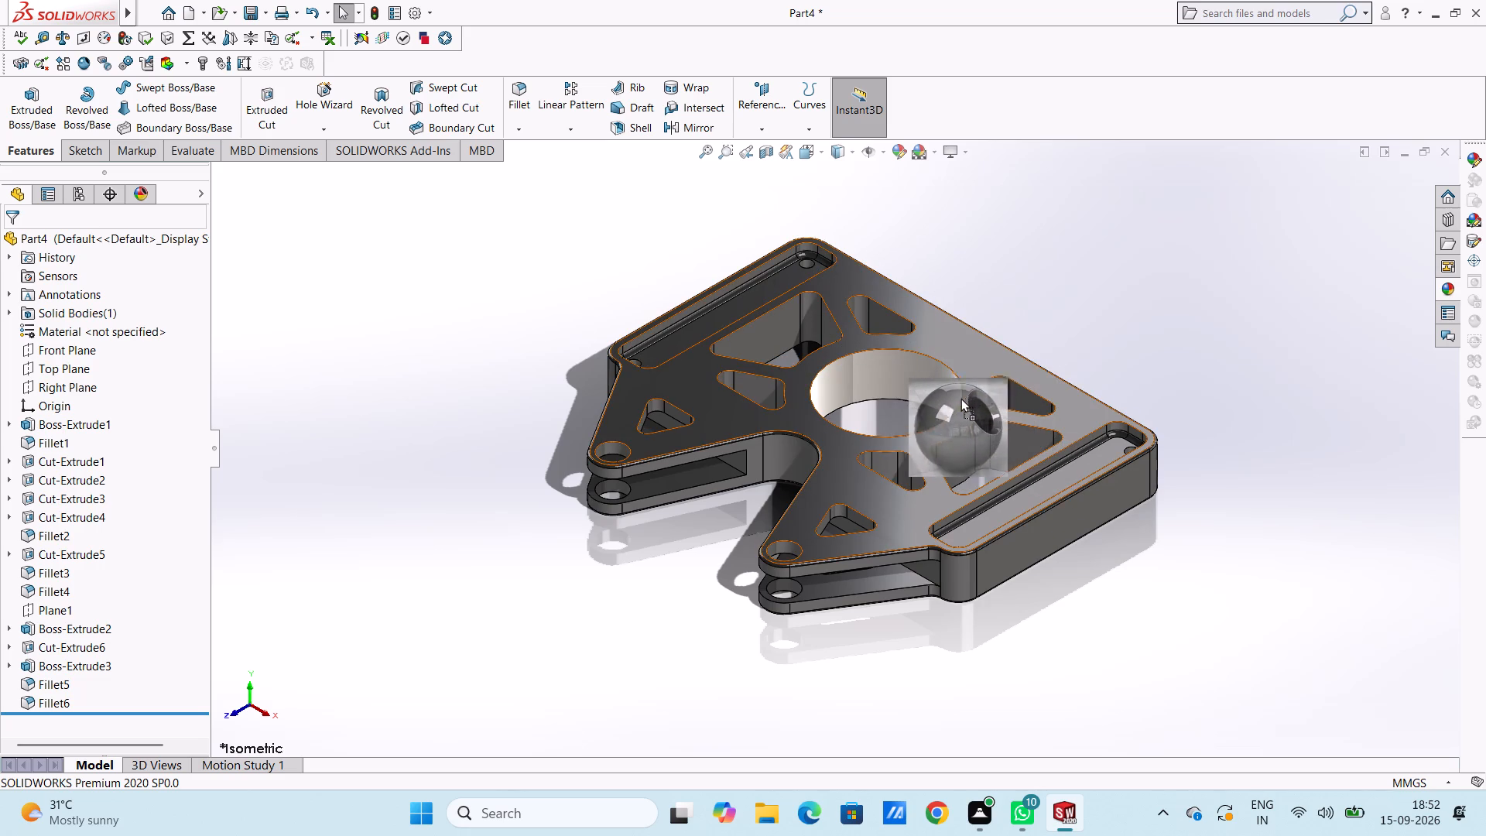
{"action": "left_click_drag", "start_coordinate": [960, 398], "coordinate": [988, 412]}
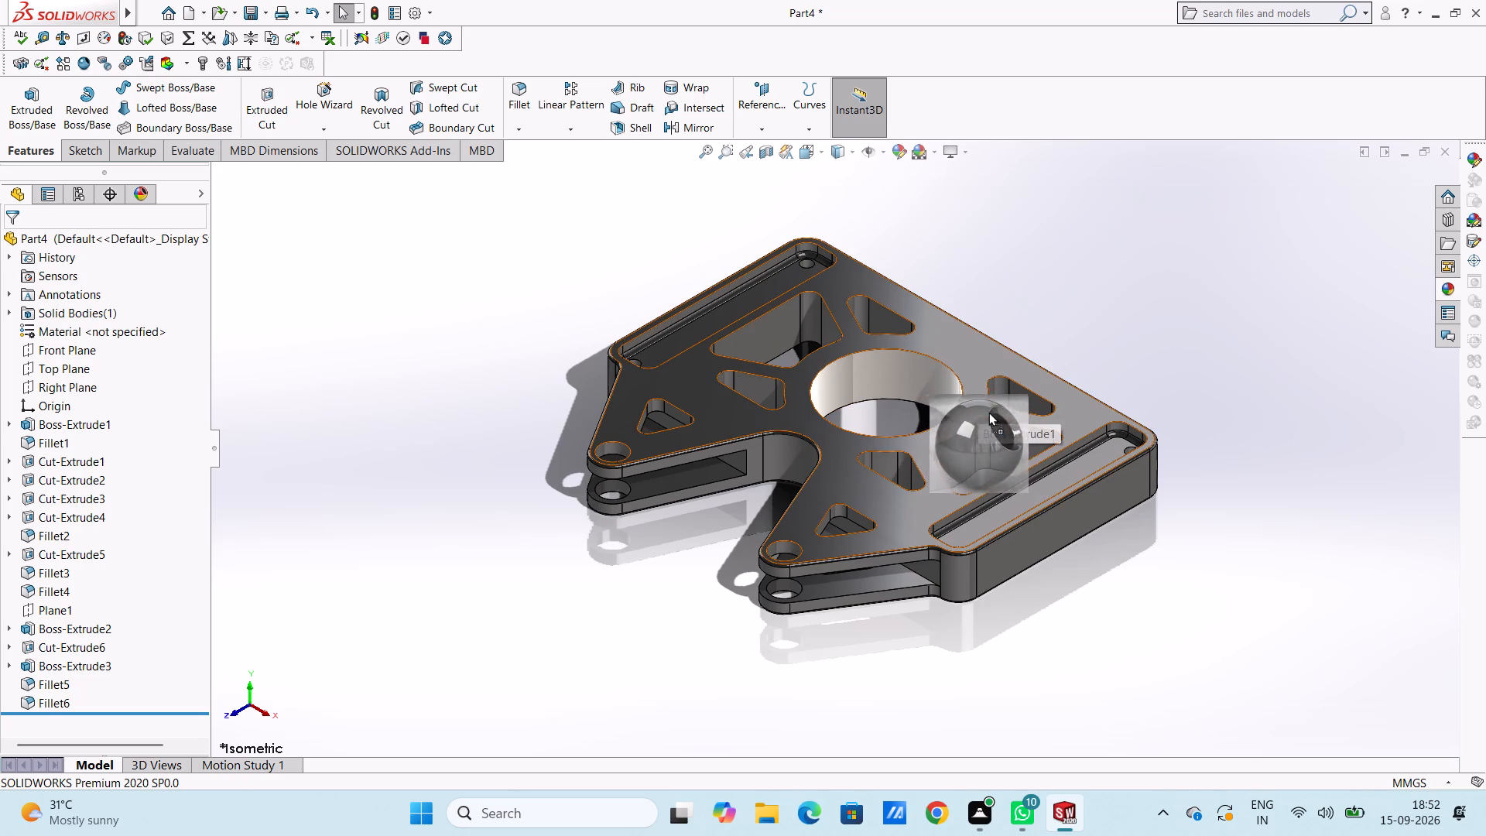
{"action": "left_click_drag", "start_coordinate": [988, 412], "coordinate": [989, 456]}
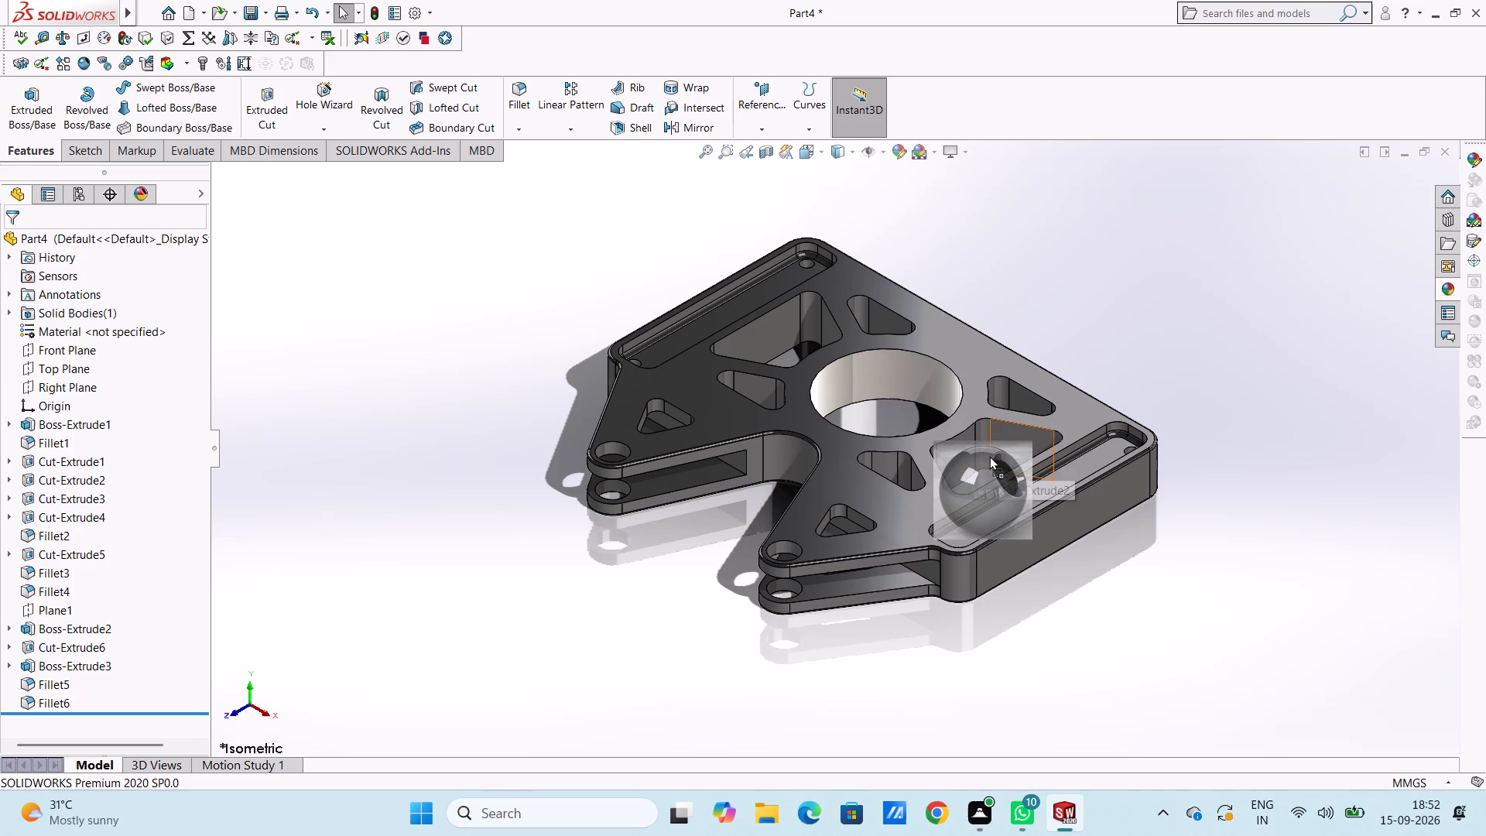
{"action": "left_click_drag", "start_coordinate": [989, 456], "coordinate": [766, 303]}
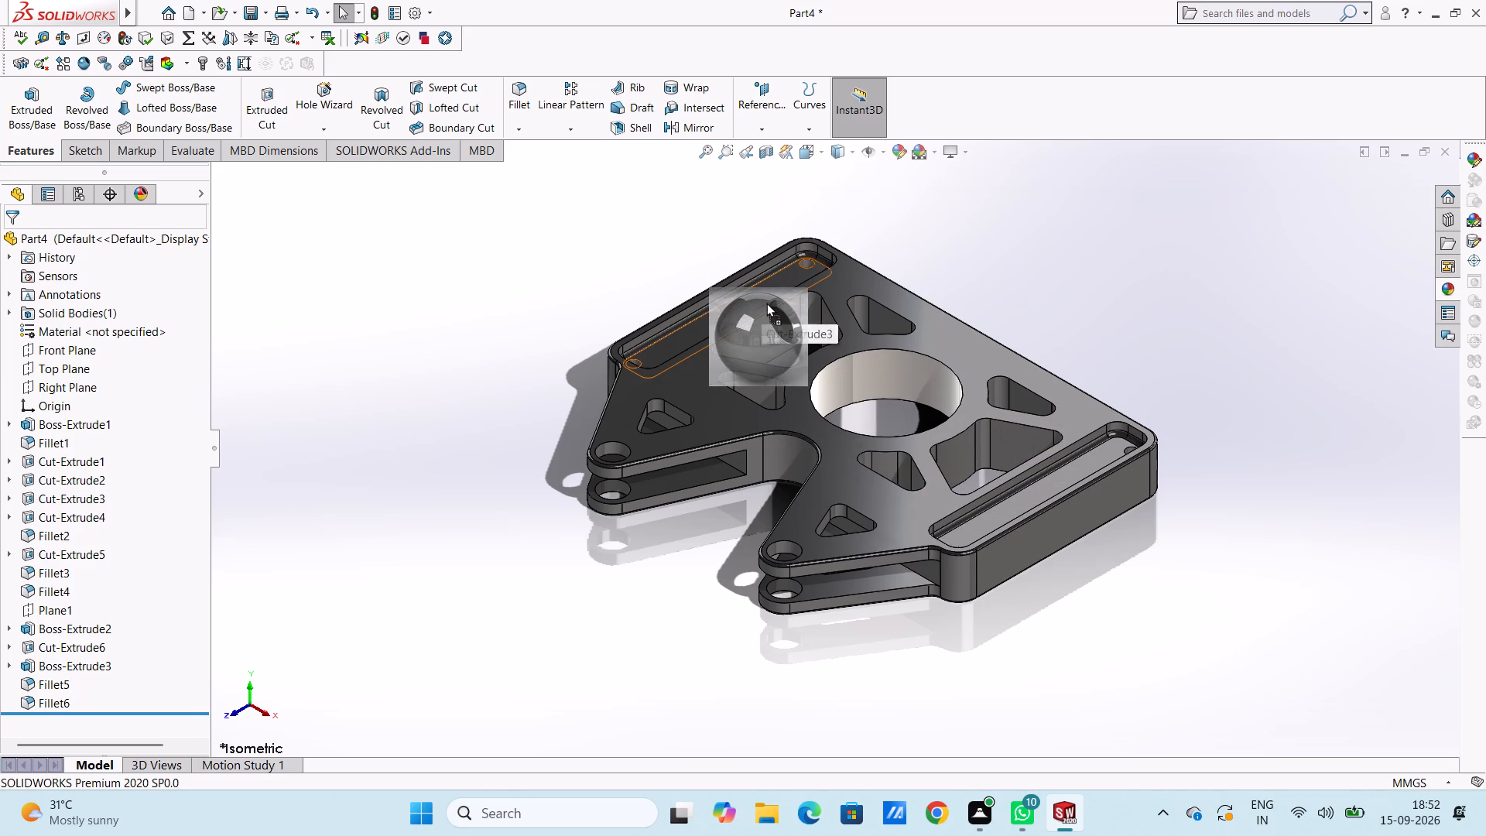
{"action": "left_click_drag", "start_coordinate": [766, 303], "coordinate": [768, 286]}
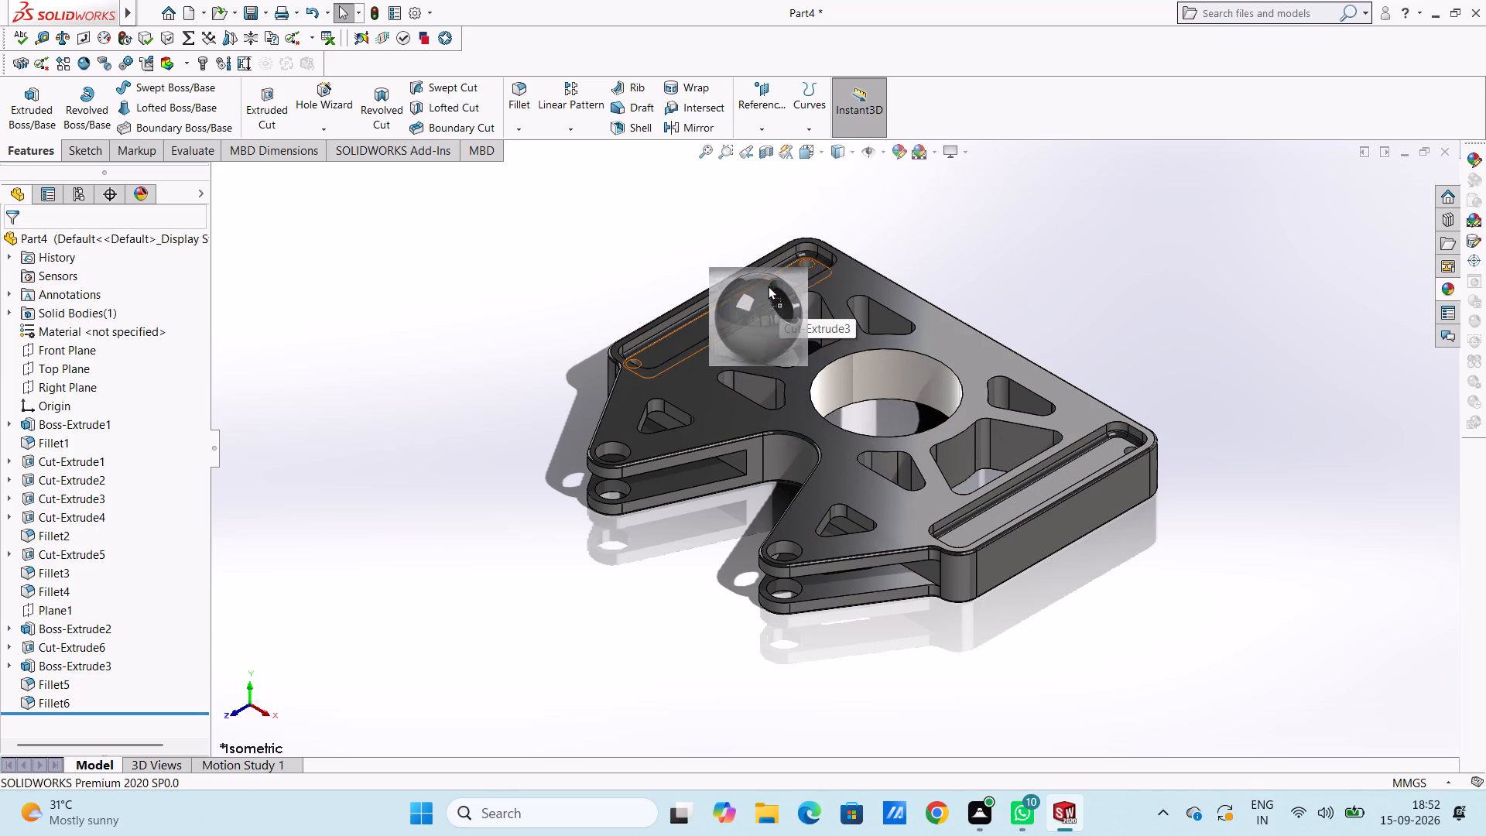
{"action": "left_click_drag", "start_coordinate": [768, 286], "coordinate": [800, 355]}
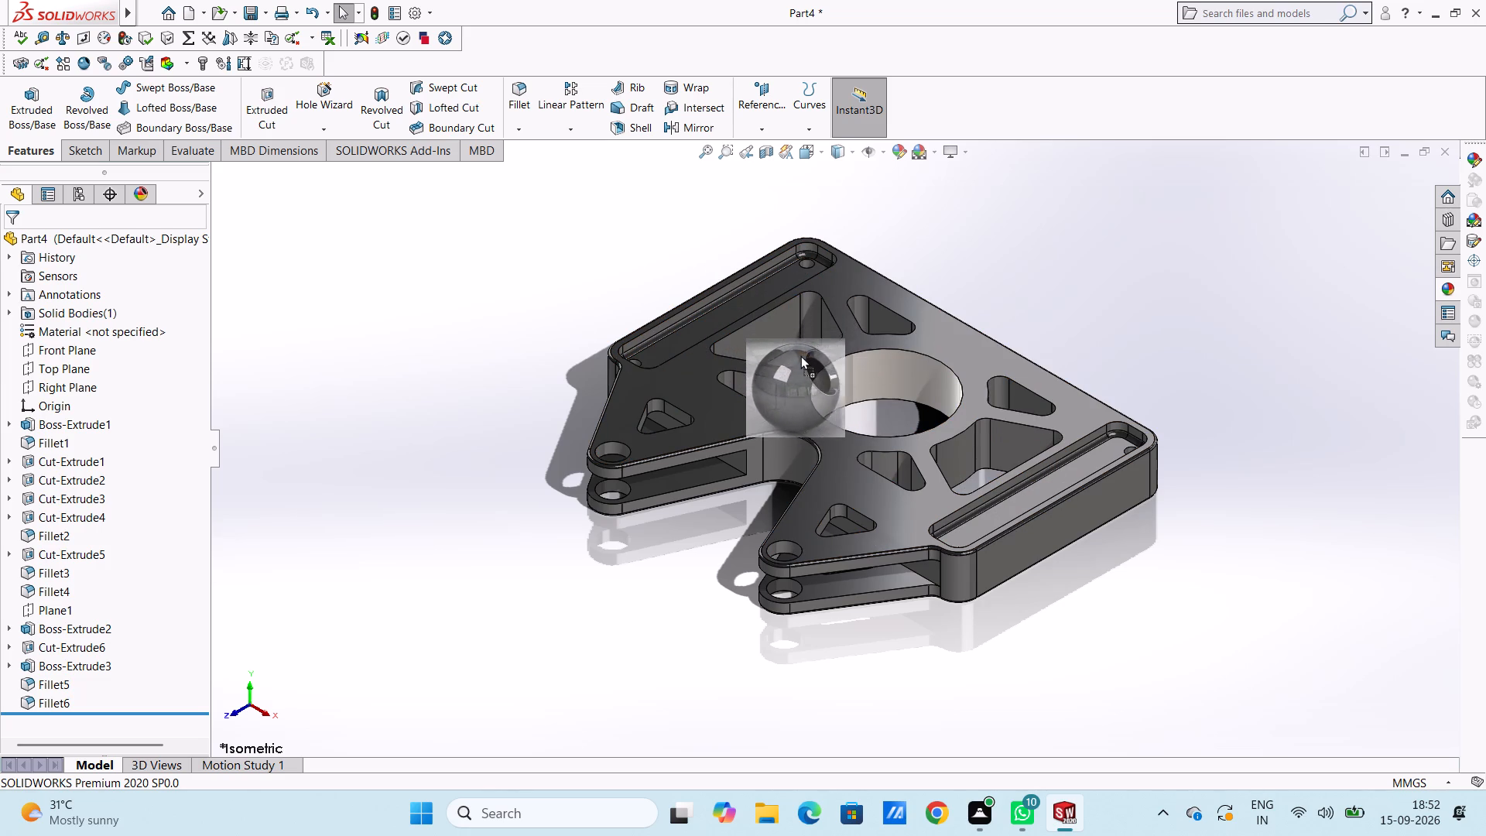
{"action": "left_click_drag", "start_coordinate": [800, 355], "coordinate": [607, 428]}
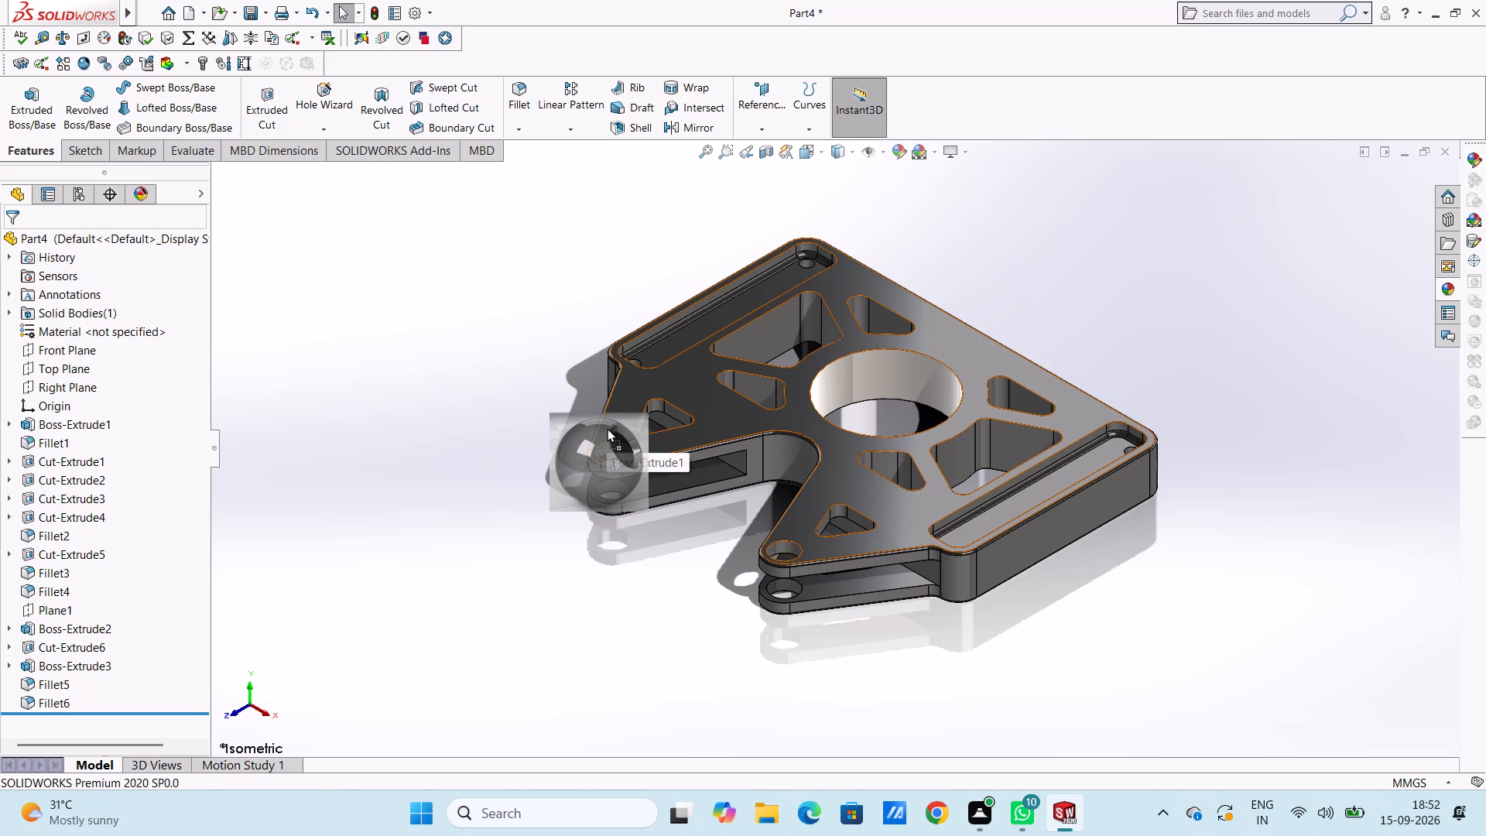
{"action": "left_click_drag", "start_coordinate": [607, 428], "coordinate": [693, 558]}
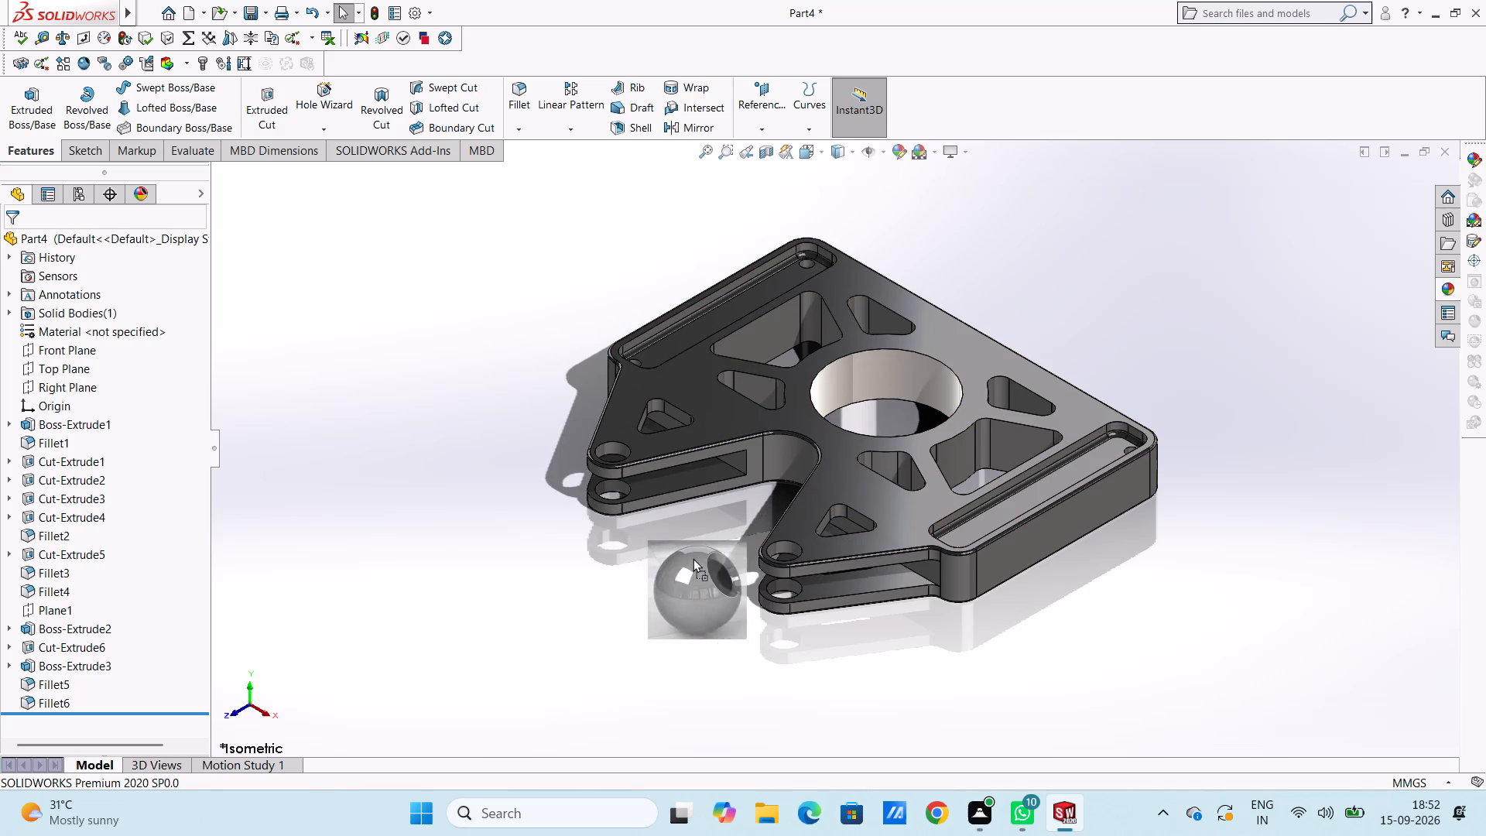
{"action": "left_click_drag", "start_coordinate": [693, 558], "coordinate": [788, 300]}
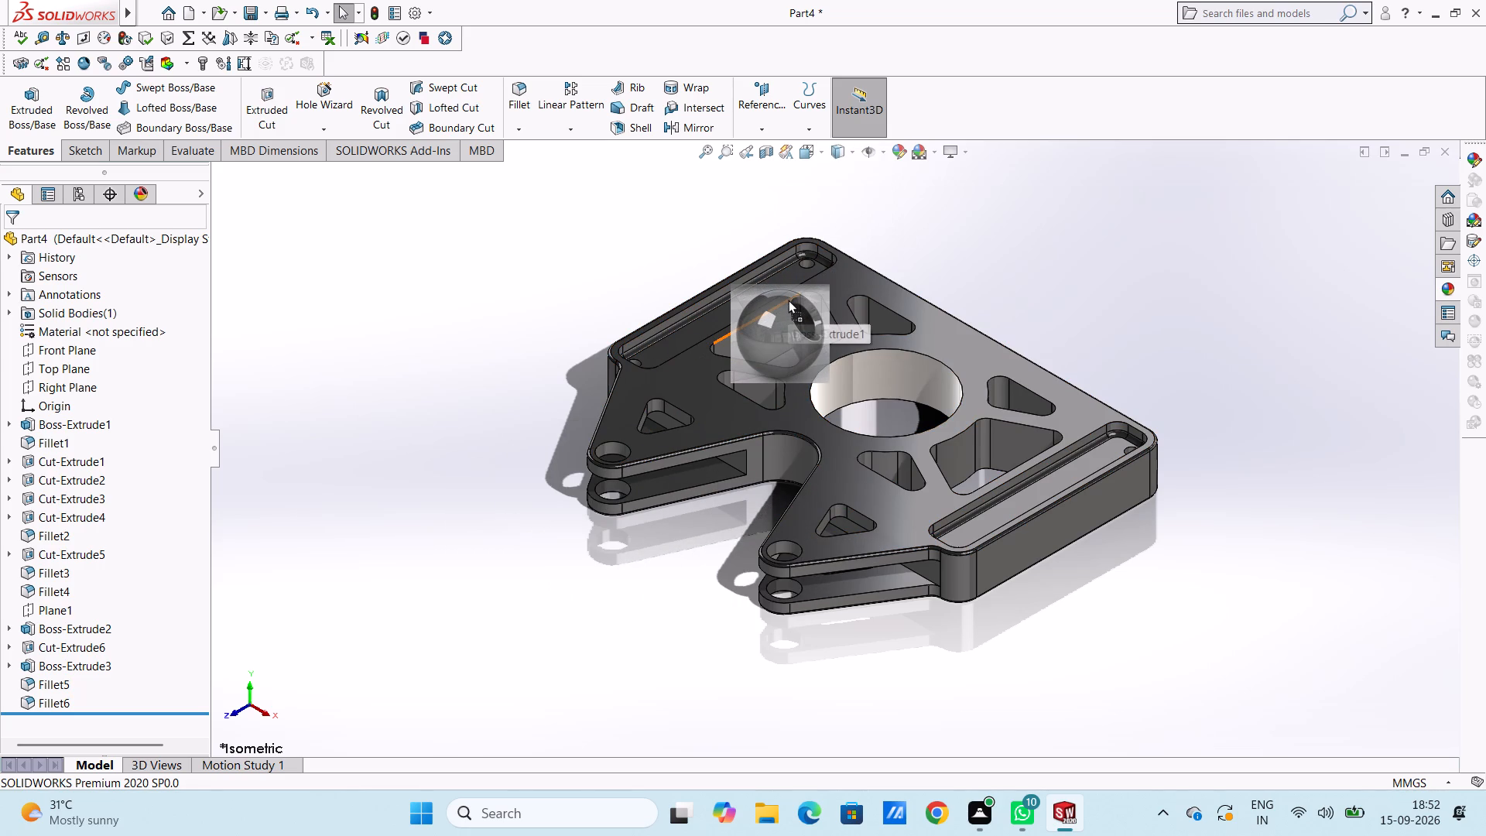
{"action": "left_click_drag", "start_coordinate": [788, 300], "coordinate": [392, 347]}
{"action": "left_click", "coordinate": [389, 361]}
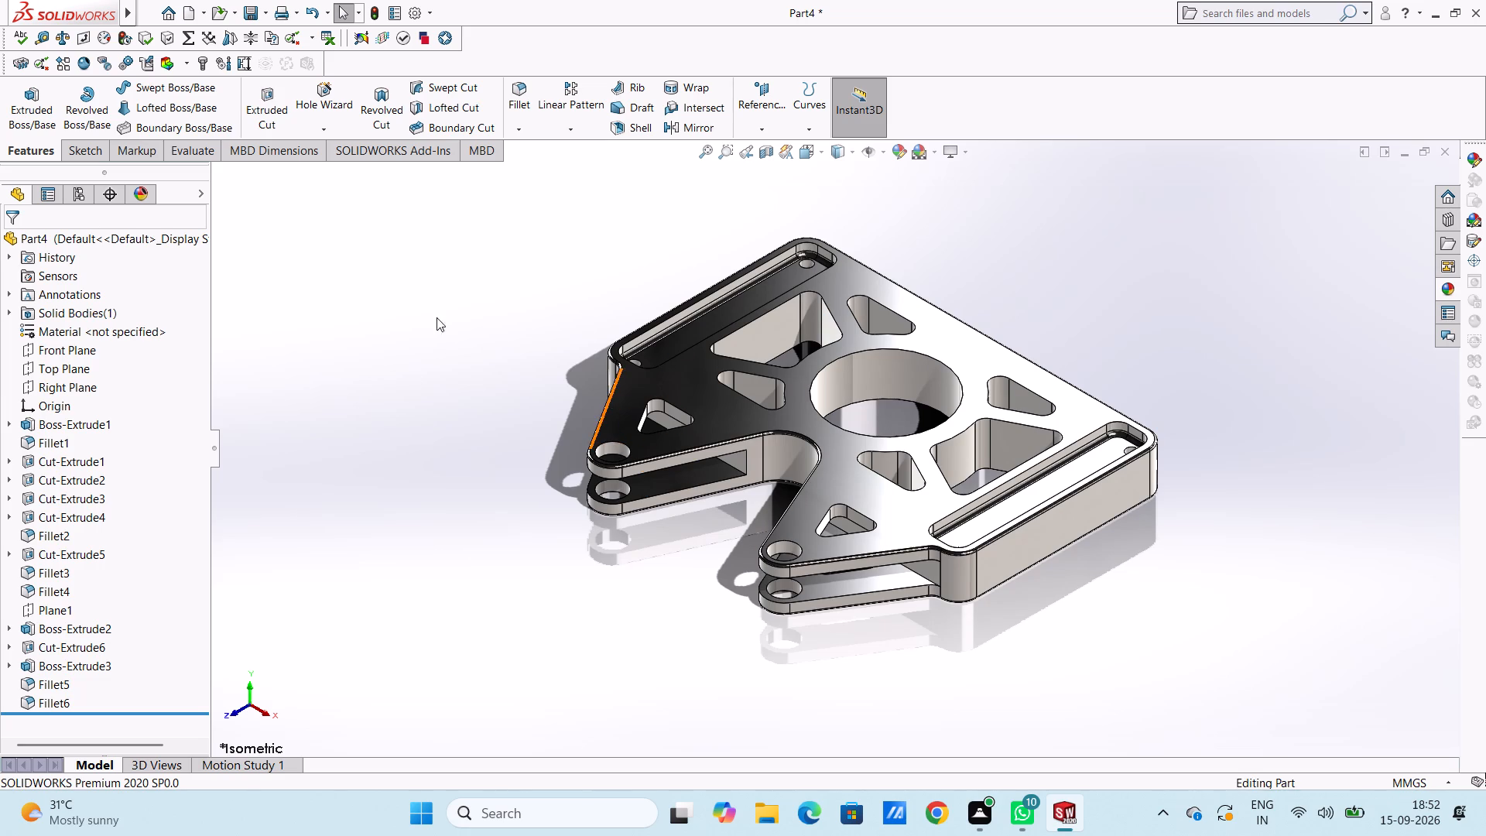
Examine the plate's faces, slots, cutouts and lugs from several viewing angles.
{"action": "scroll", "coordinate": [431, 305], "scroll_direction": "down", "scroll_amount": 1}
{"action": "middle_click_drag", "start_coordinate": [430, 303], "coordinate": [693, 611]}
{"action": "middle_click_drag", "start_coordinate": [782, 616], "coordinate": [804, 622]}
{"action": "middle_click_drag", "start_coordinate": [815, 627], "coordinate": [823, 634]}
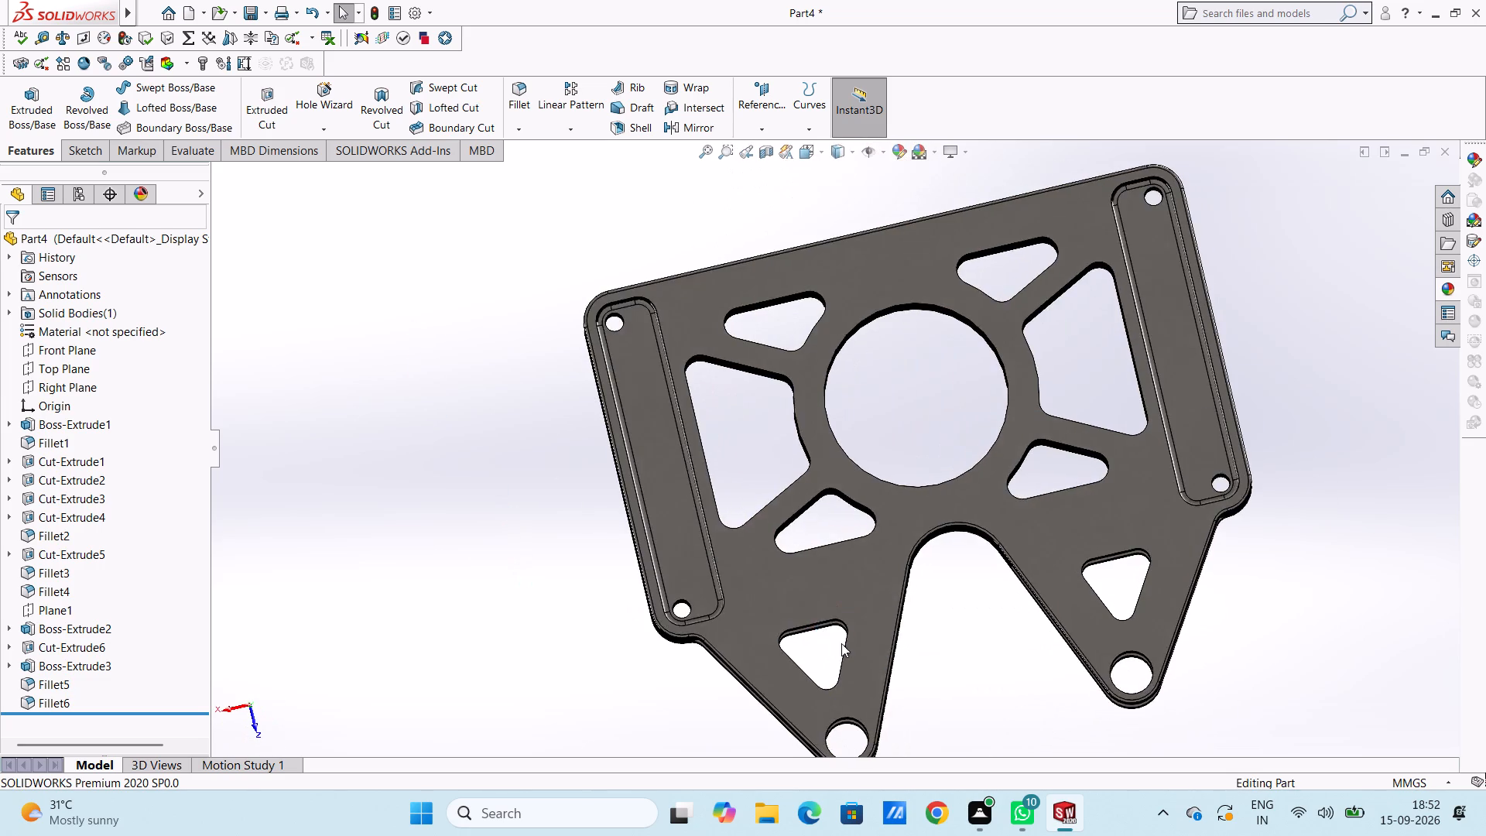
{"action": "middle_click_drag", "start_coordinate": [940, 648], "coordinate": [974, 654]}
{"action": "middle_click", "coordinate": [984, 656]}
{"action": "middle_click", "coordinate": [988, 659]}
{"action": "middle_click_drag", "start_coordinate": [865, 605], "coordinate": [483, 519]}
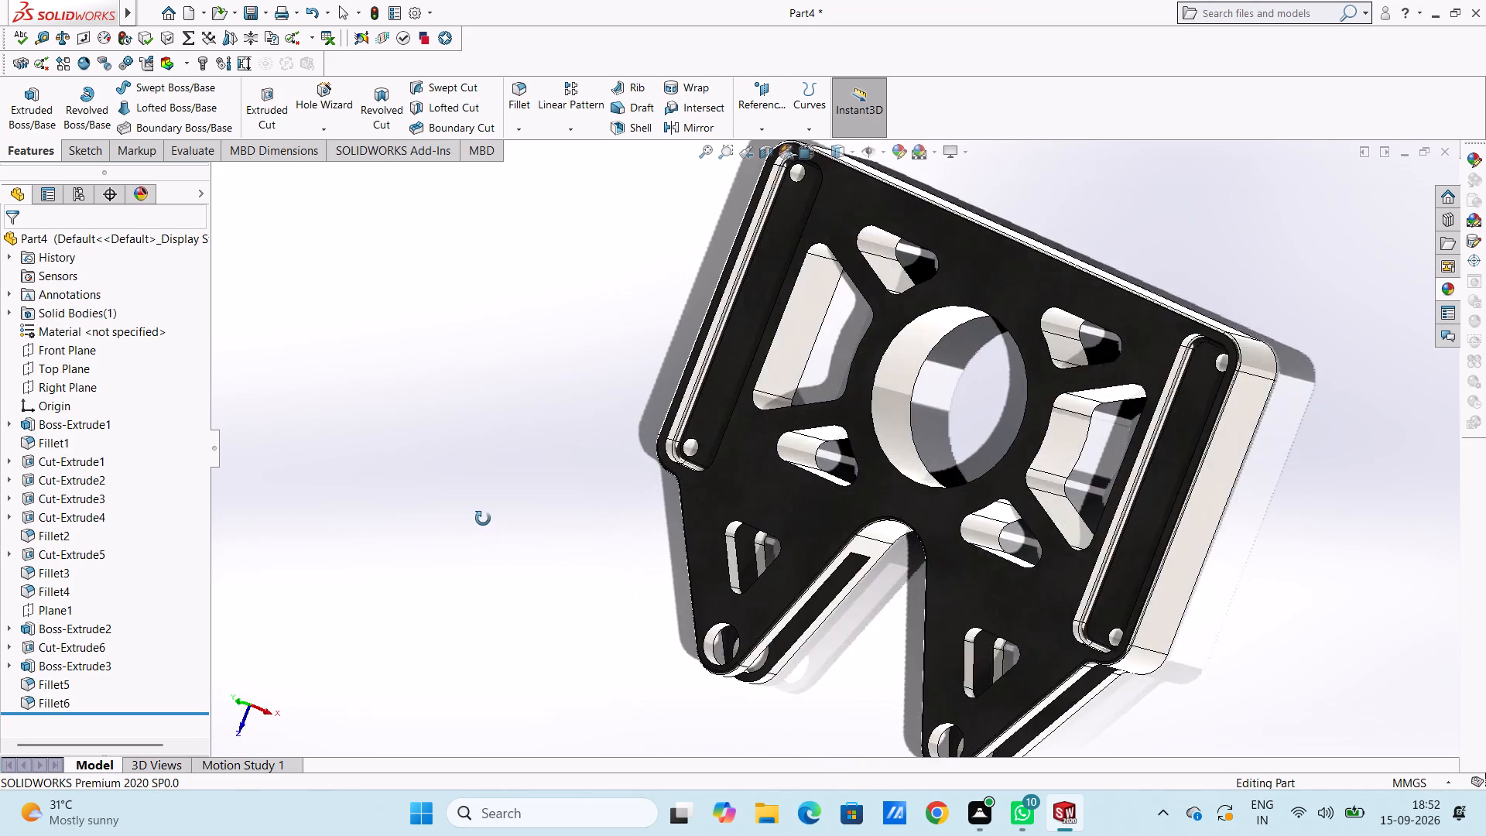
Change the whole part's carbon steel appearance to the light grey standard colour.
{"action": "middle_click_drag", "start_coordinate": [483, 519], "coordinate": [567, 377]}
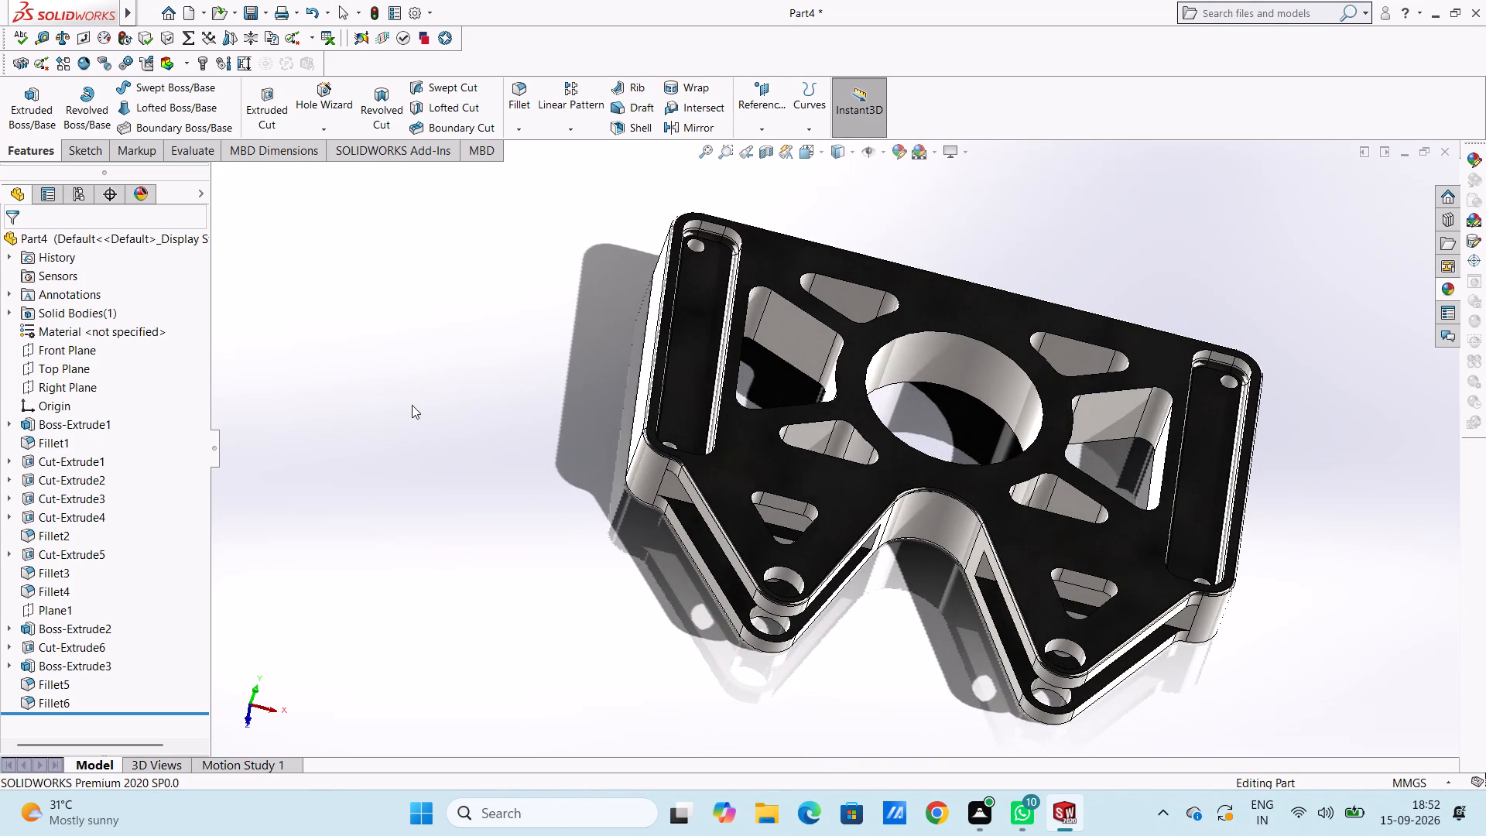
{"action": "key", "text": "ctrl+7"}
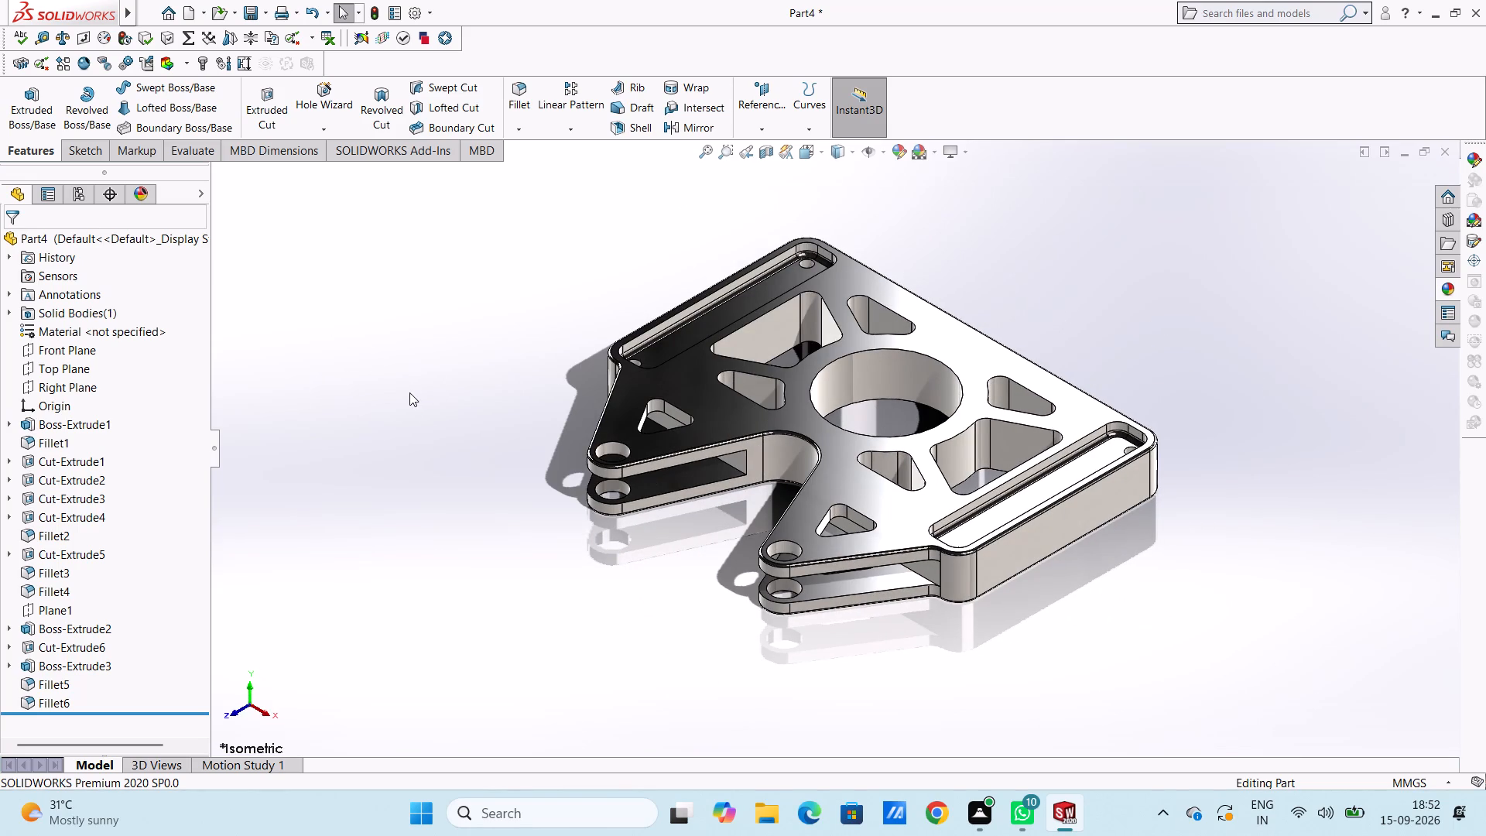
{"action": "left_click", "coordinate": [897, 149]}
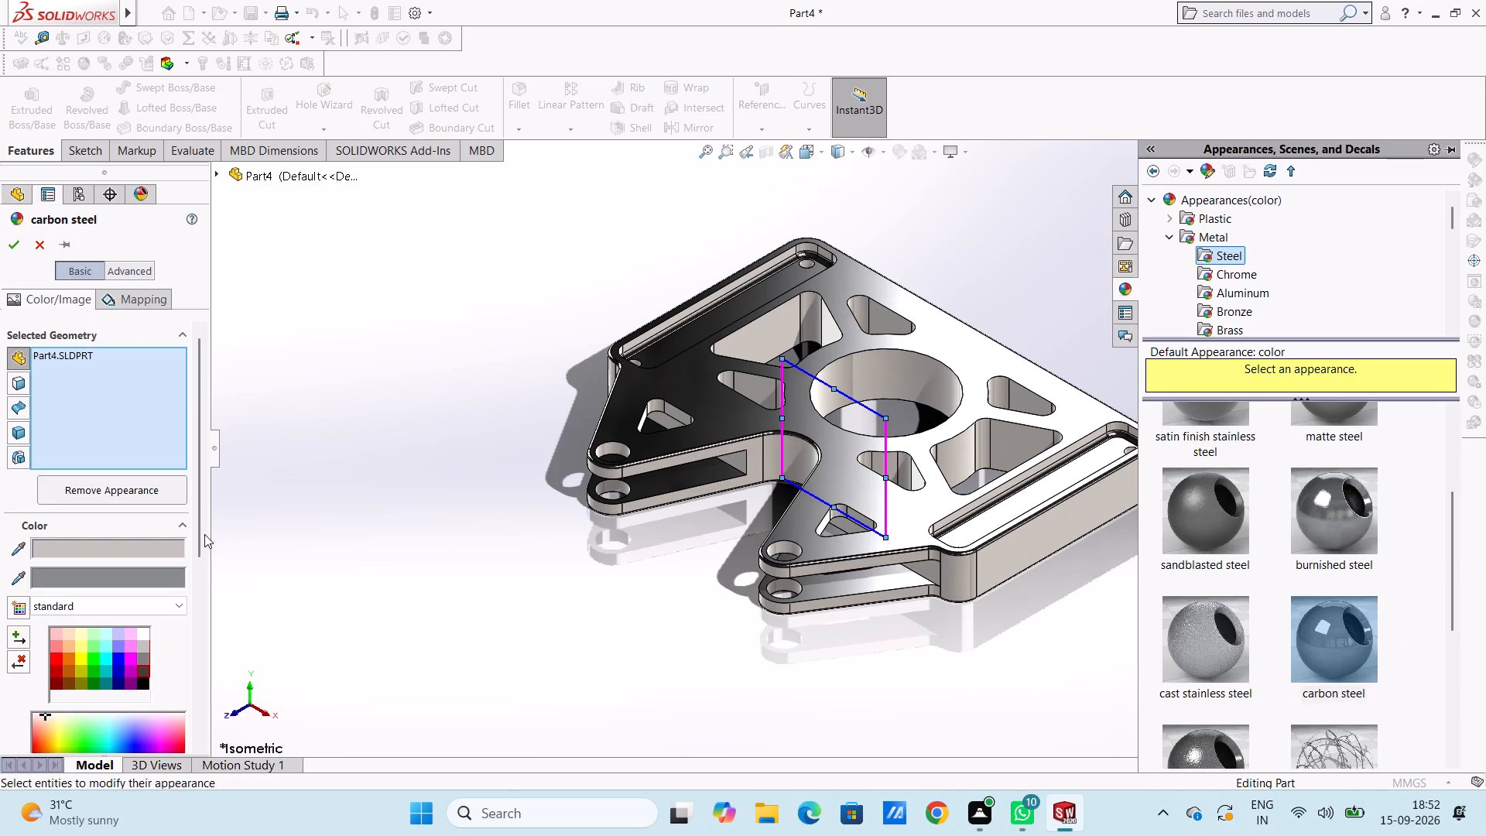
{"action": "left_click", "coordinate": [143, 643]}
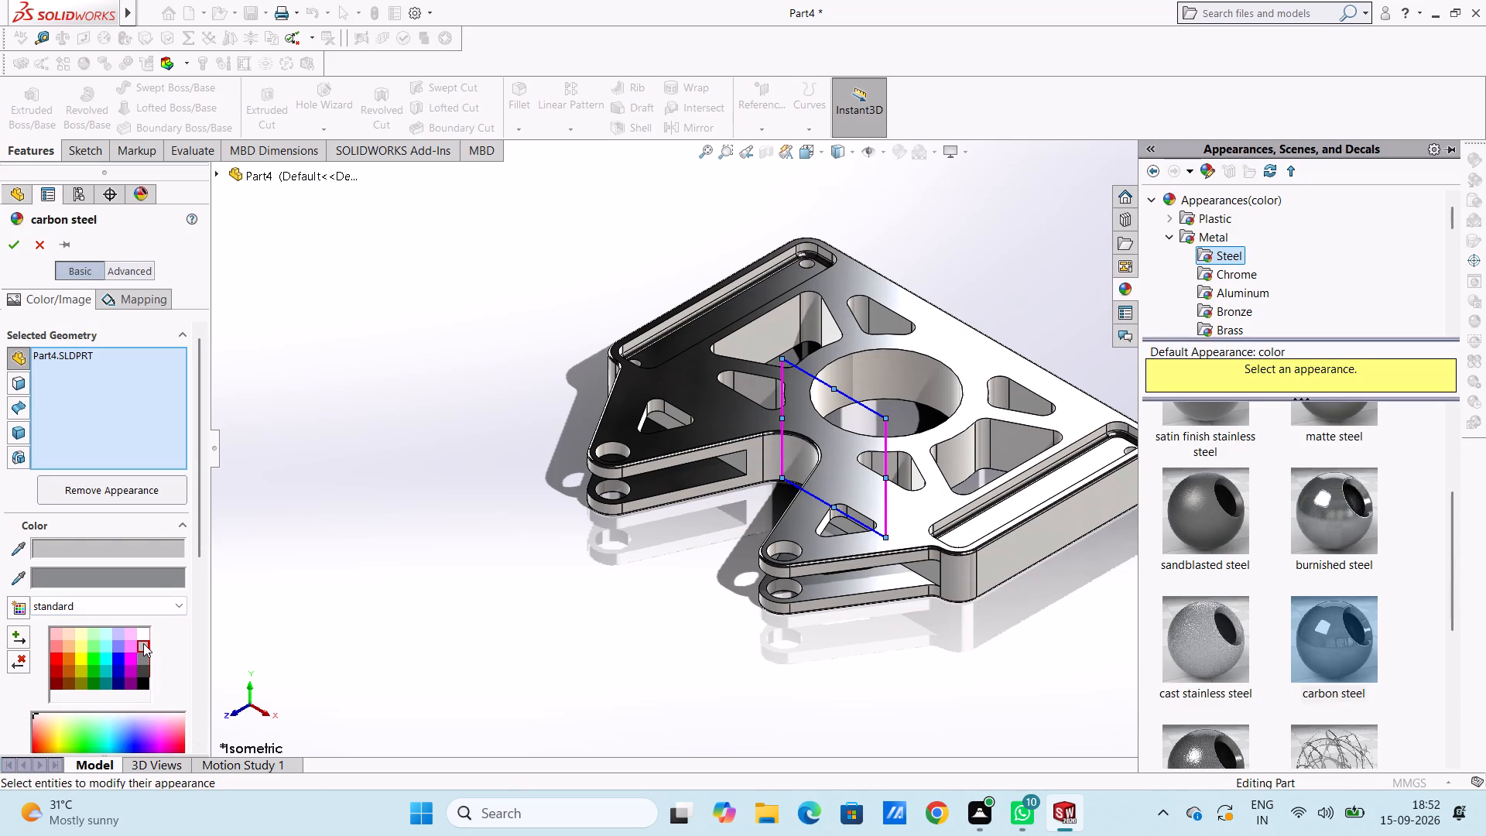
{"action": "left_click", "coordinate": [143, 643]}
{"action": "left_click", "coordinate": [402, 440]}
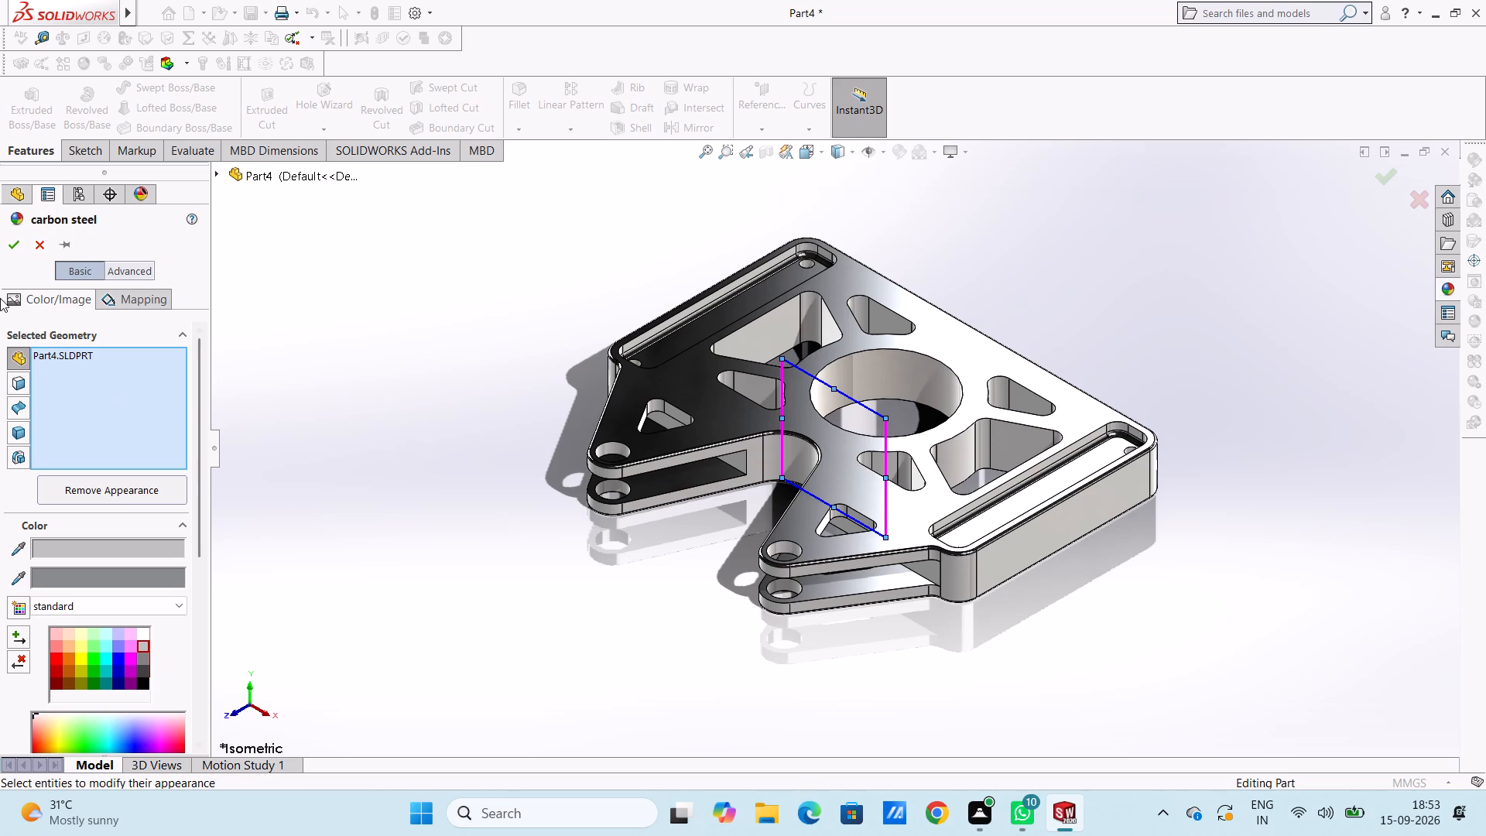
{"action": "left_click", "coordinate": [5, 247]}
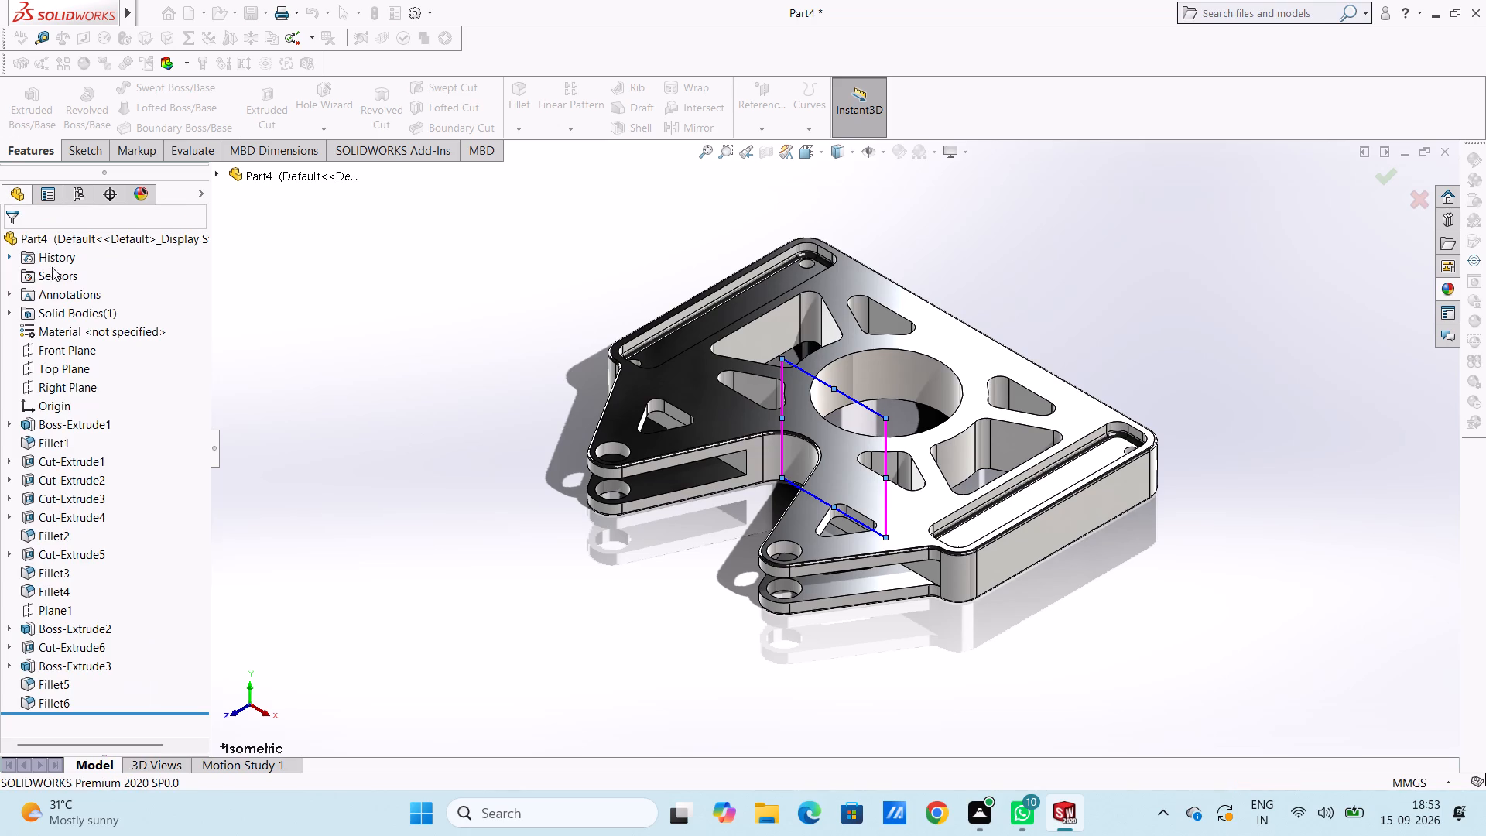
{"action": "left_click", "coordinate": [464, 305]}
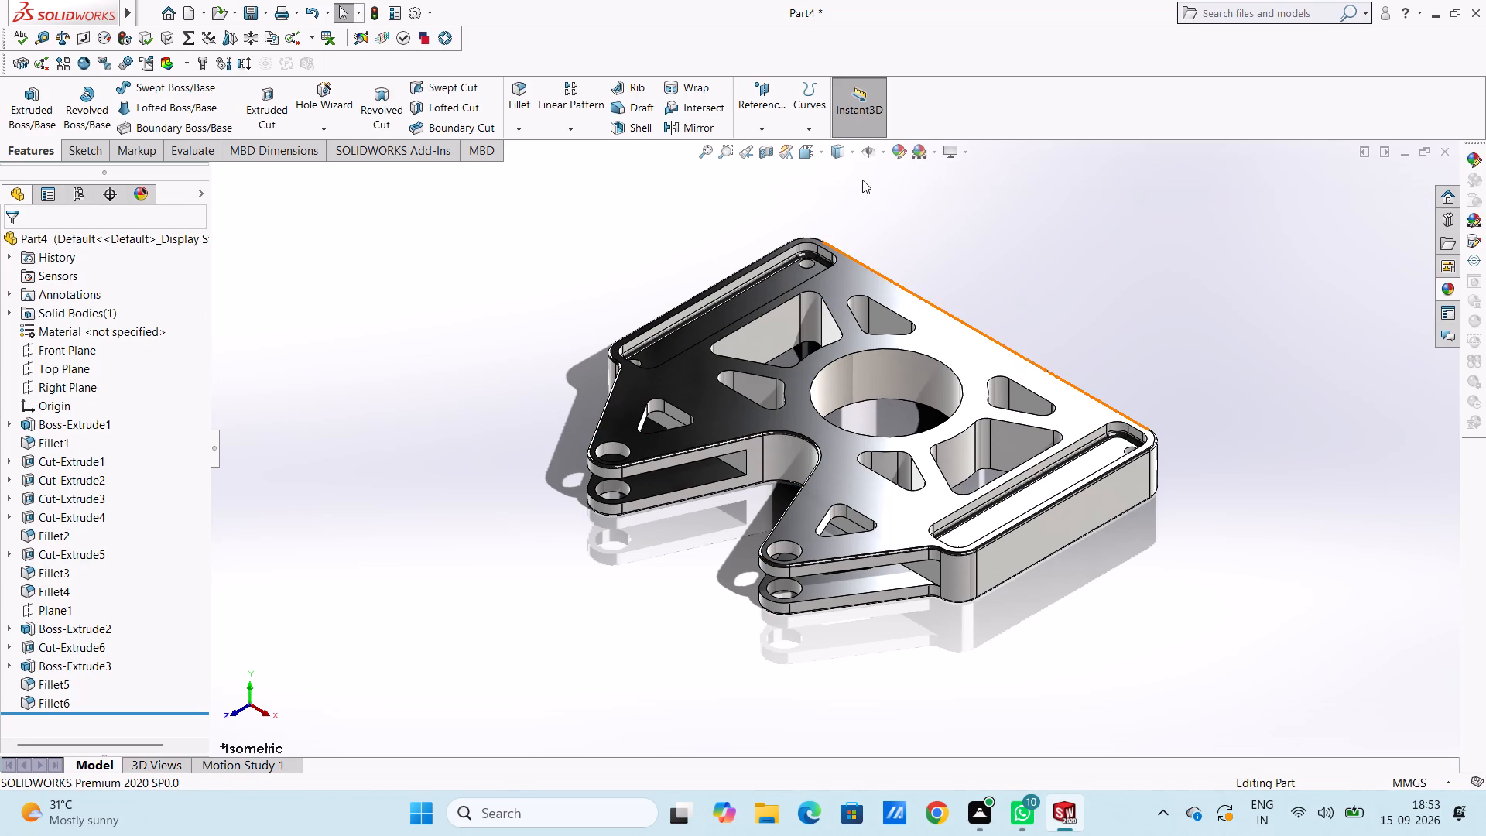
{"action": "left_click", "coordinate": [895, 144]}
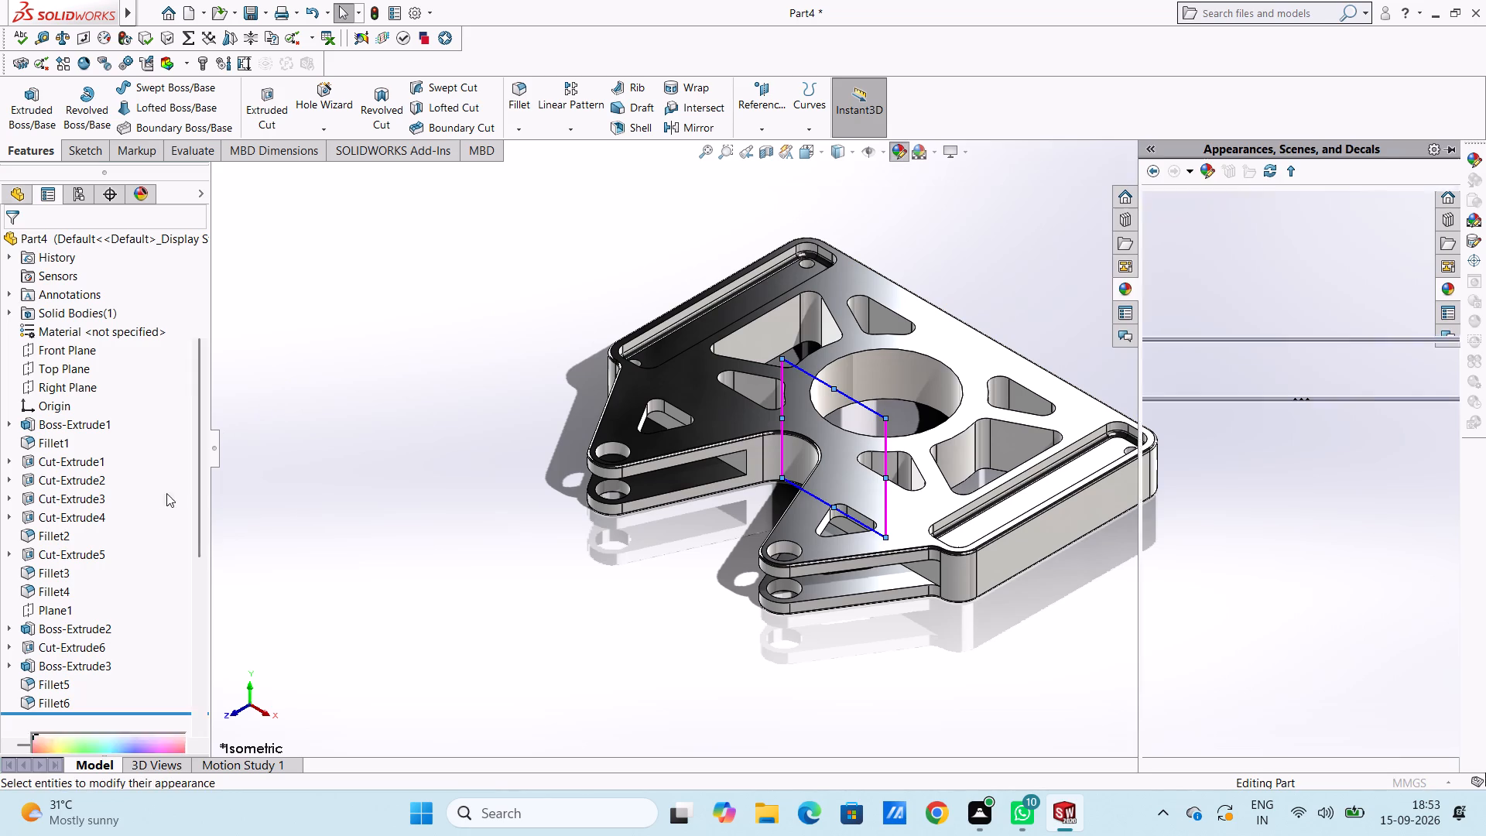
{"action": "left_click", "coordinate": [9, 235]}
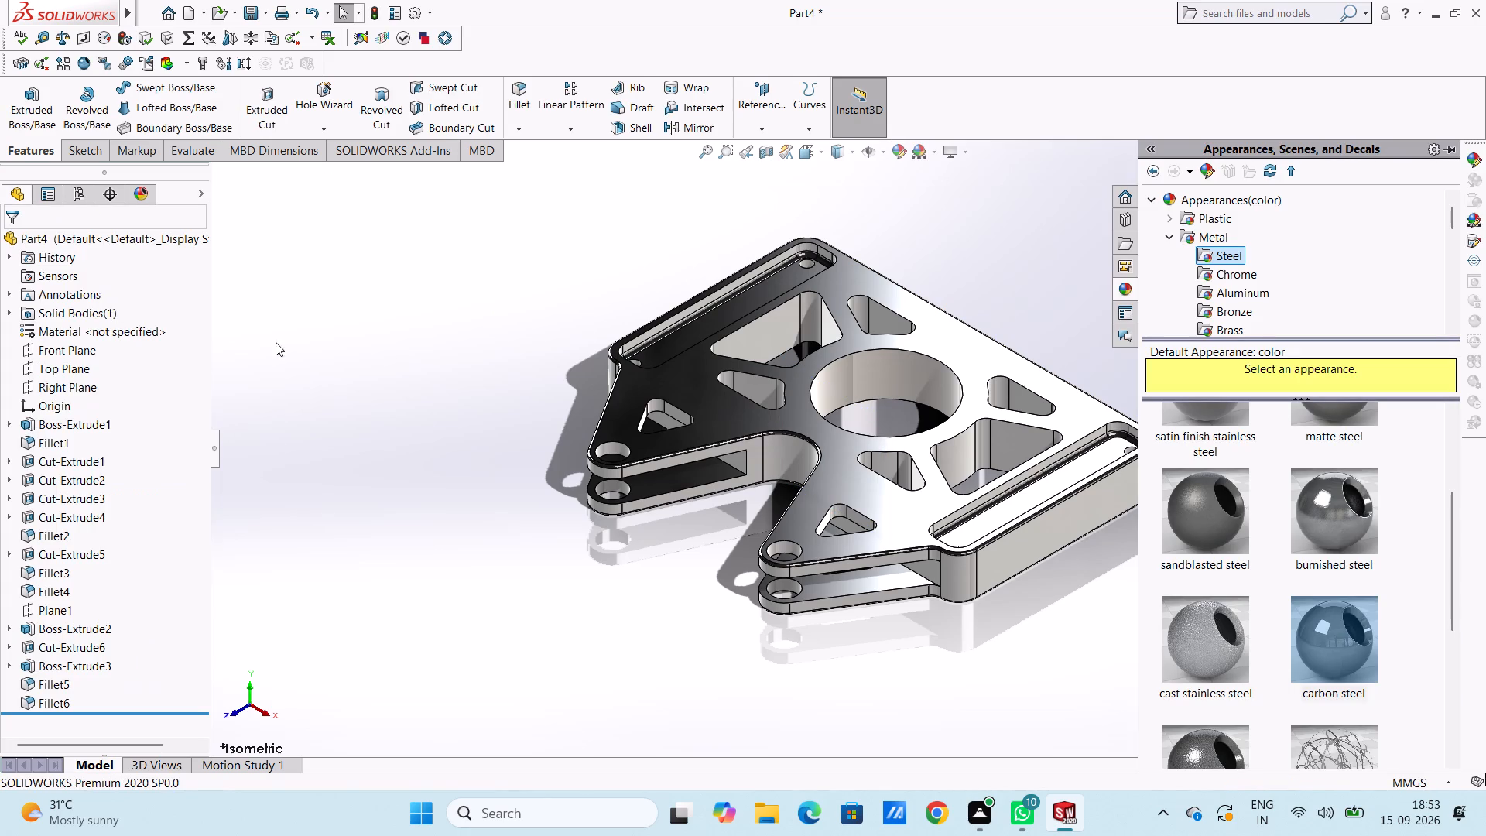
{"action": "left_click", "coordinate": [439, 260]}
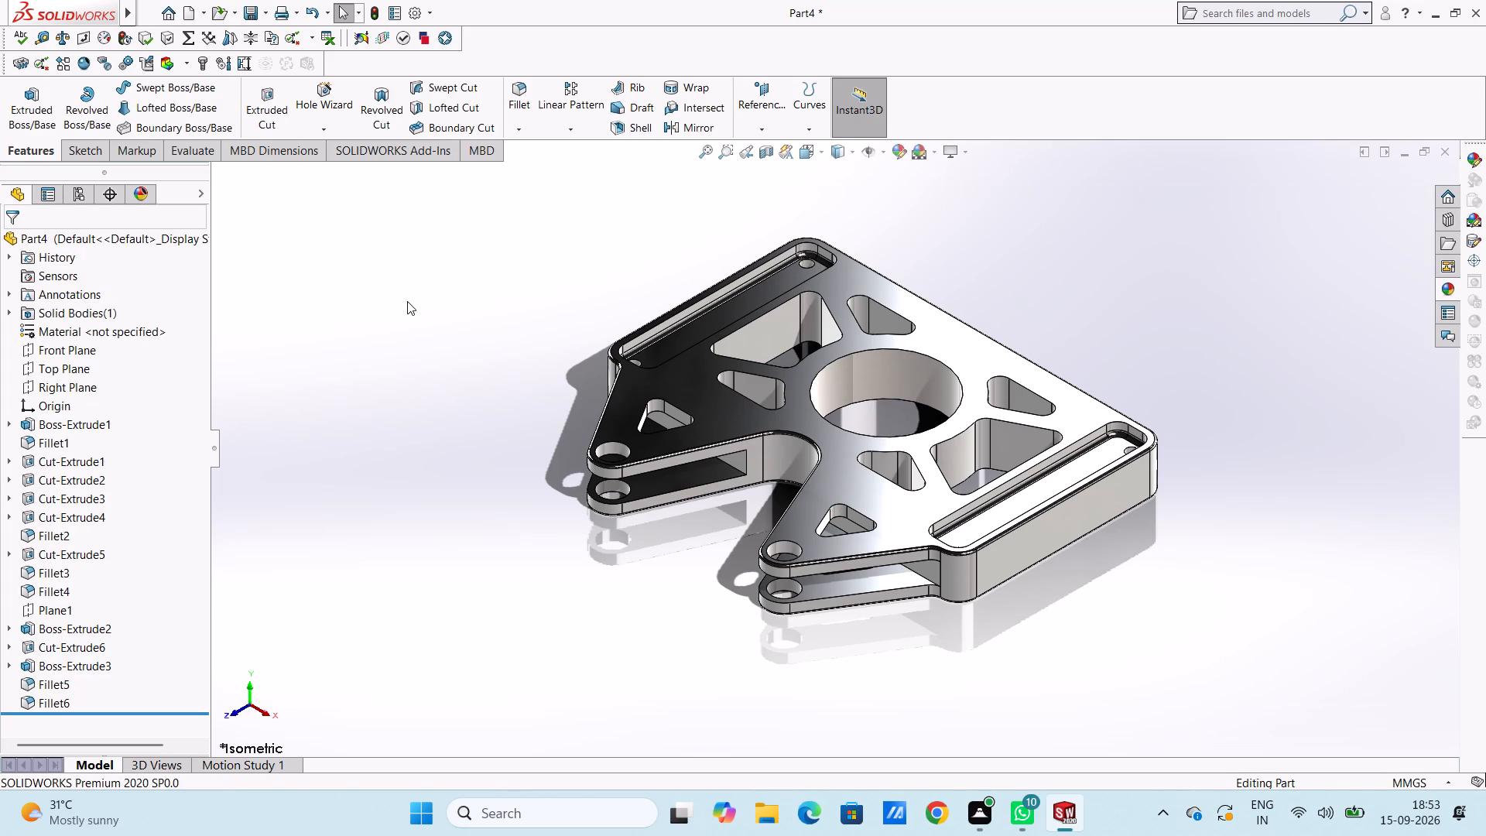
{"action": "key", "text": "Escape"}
Undo the recent appearance changes back through the carbon steel applied to the whole part.
{"action": "key", "text": "ctrl+z"}
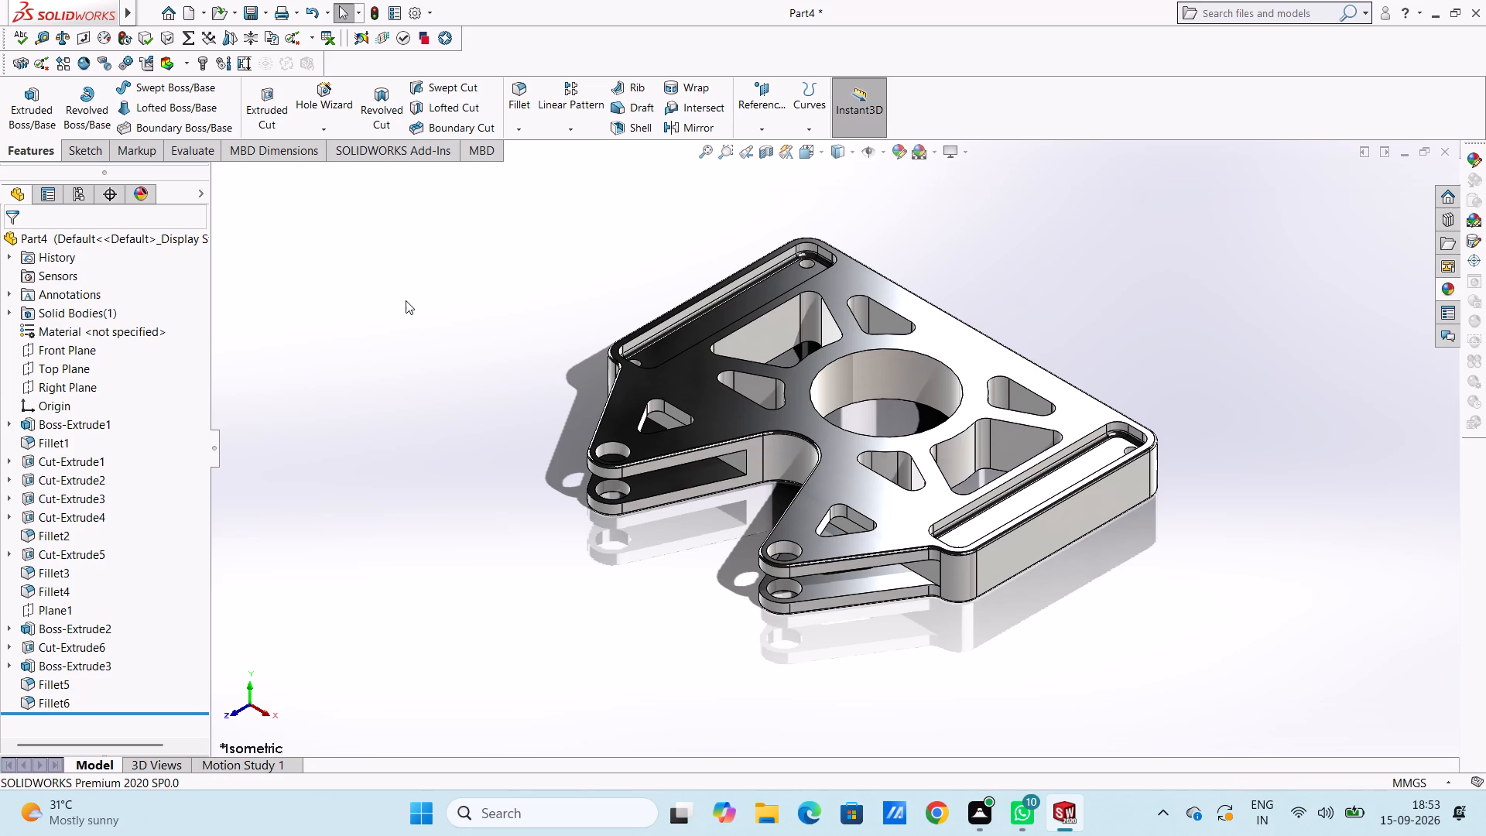
{"action": "key", "text": "ctrl+z"}
{"action": "key", "text": "ctrl+z"}
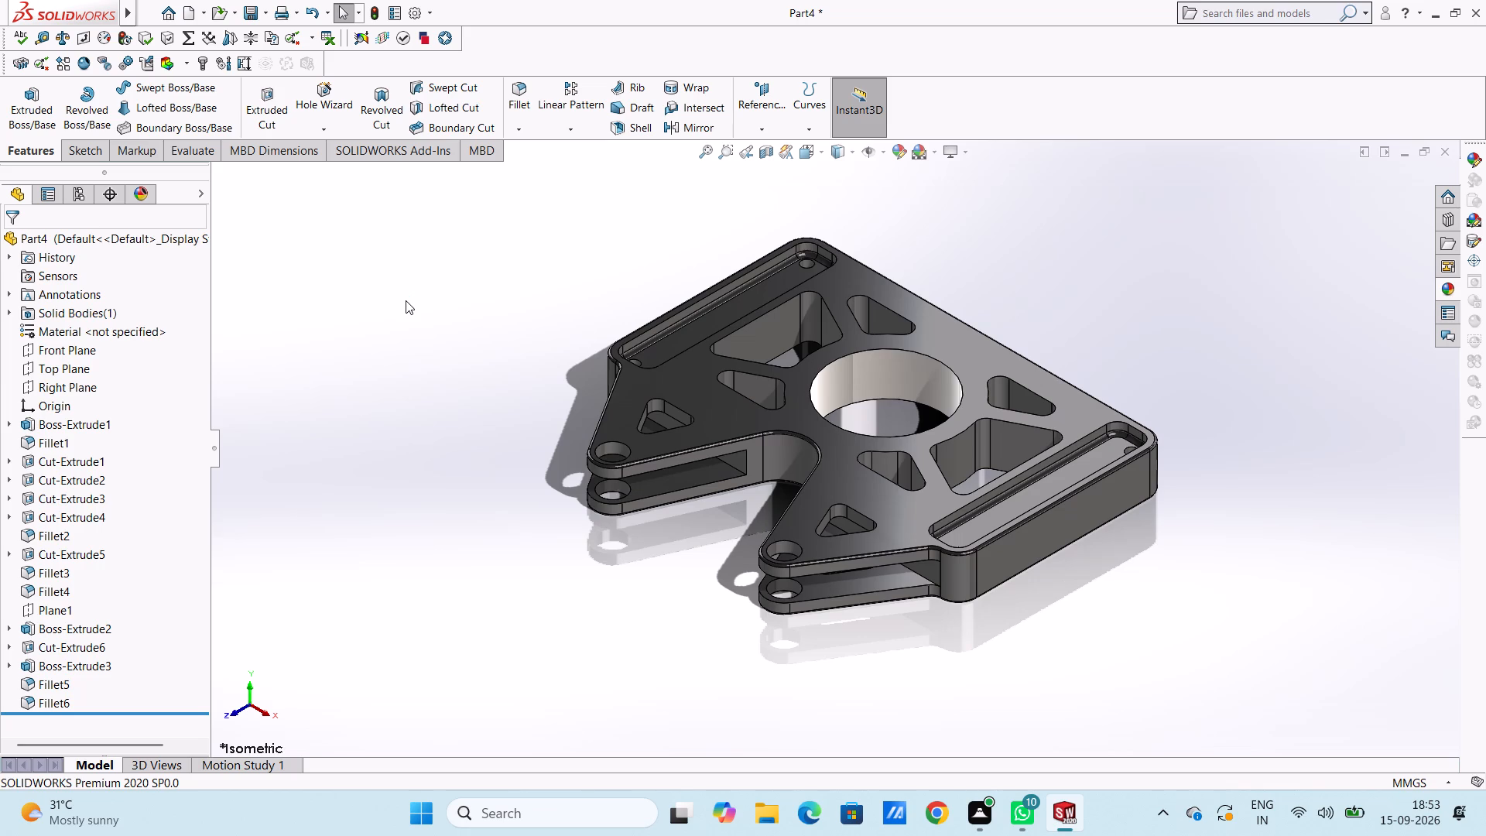
Apply the light grey standard colour to the whole part.
{"action": "left_click", "coordinate": [898, 155]}
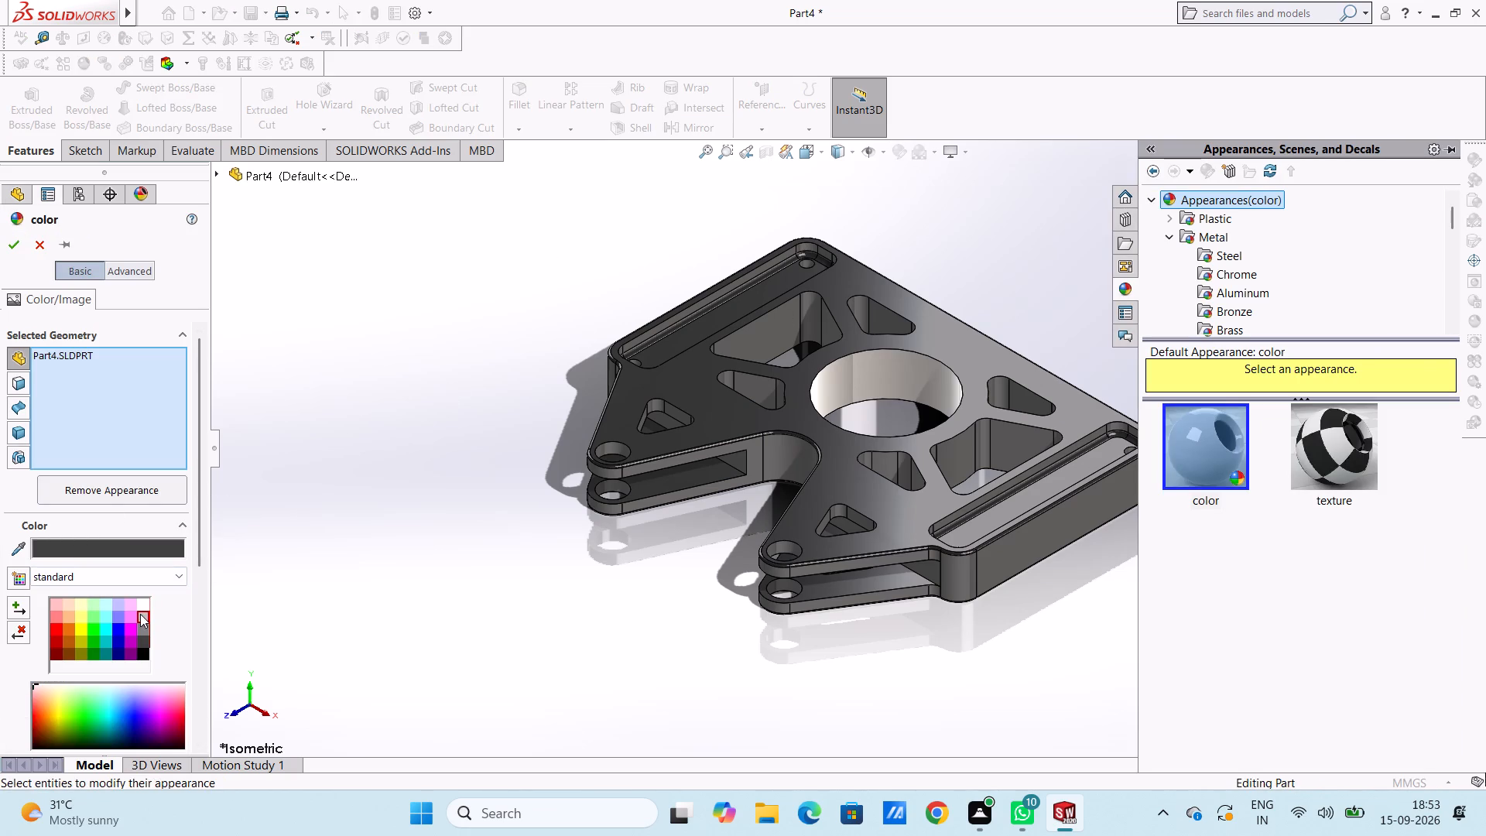
{"action": "left_click", "coordinate": [140, 614]}
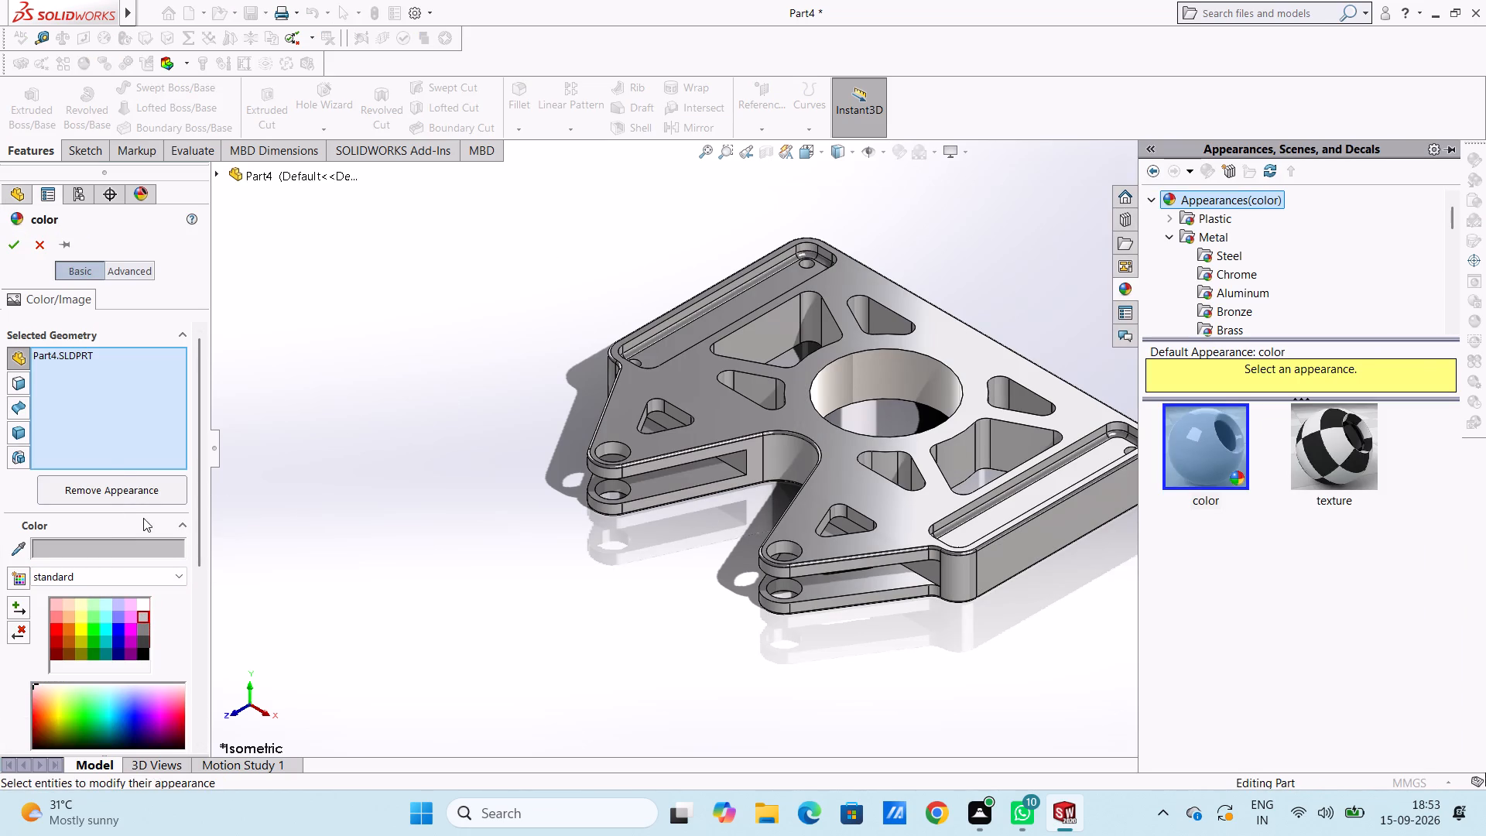
{"action": "left_click", "coordinate": [11, 255]}
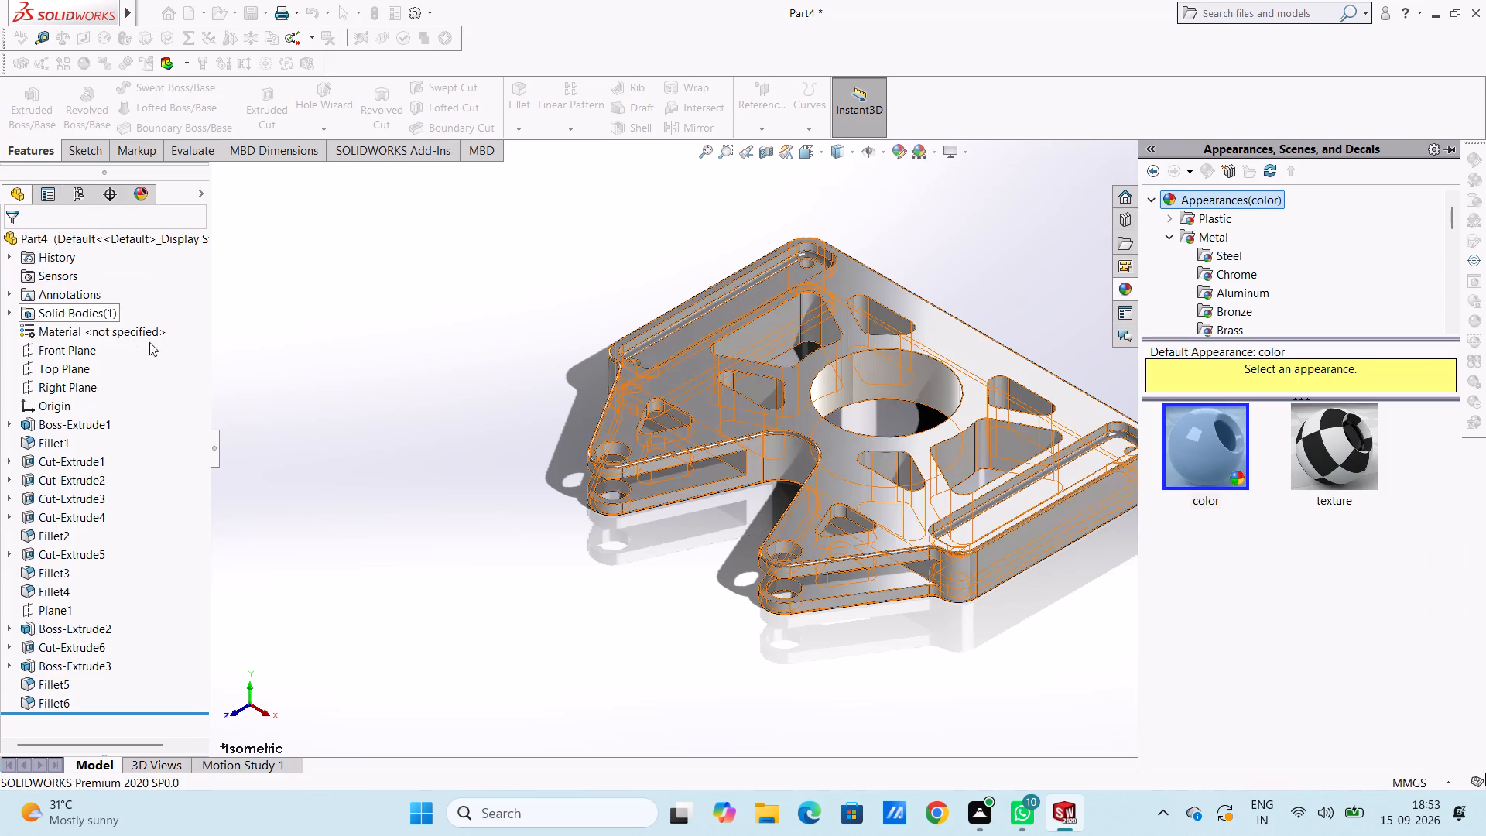
{"action": "left_click", "coordinate": [361, 324]}
Save the part in isometric view as a SOLIDWORKS Part named "dual plate truss clevis bracket" in Documents.
{"action": "middle_click_drag", "start_coordinate": [383, 334], "coordinate": [385, 413]}
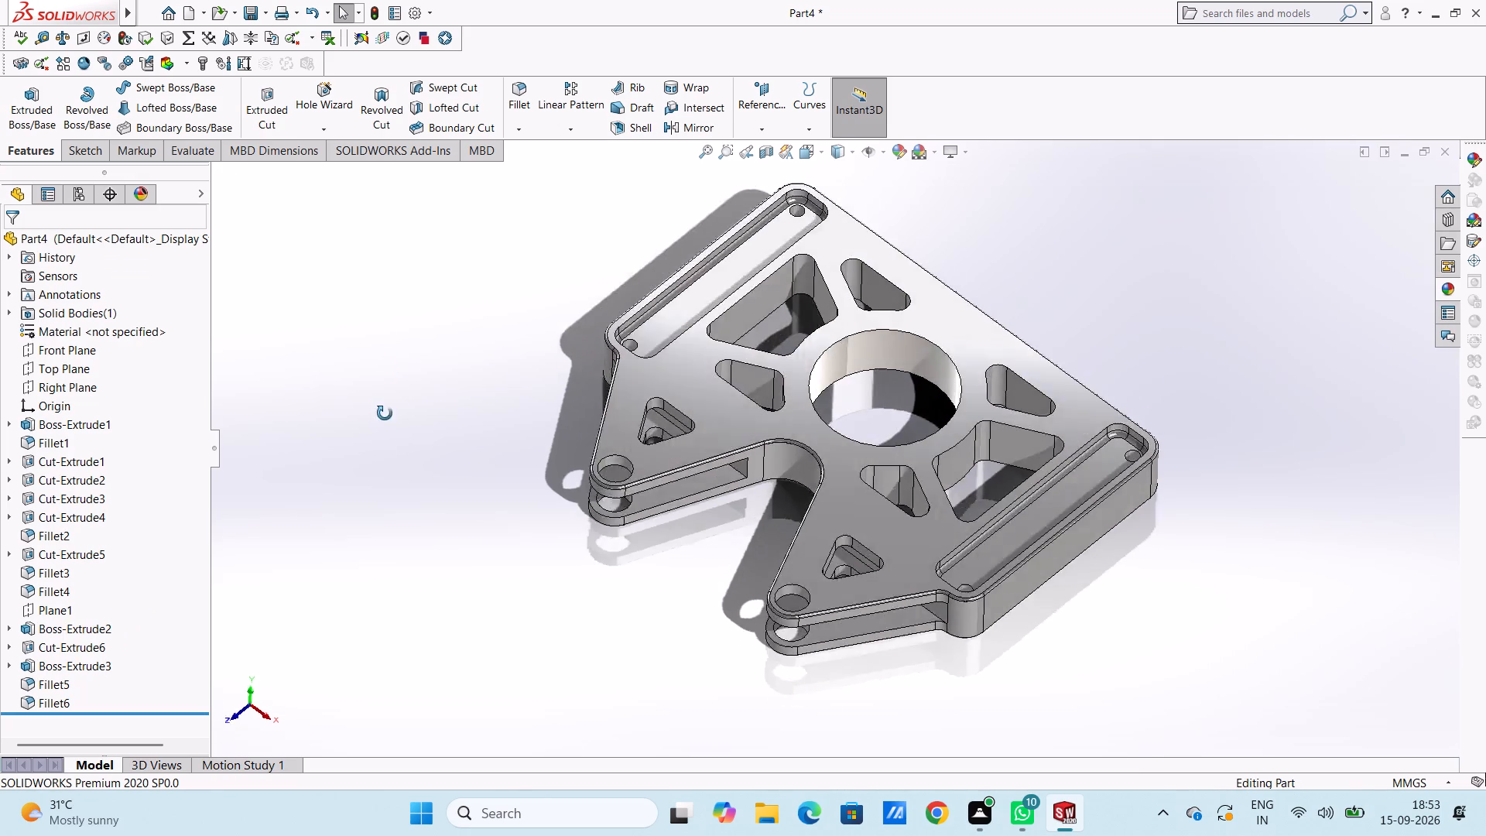
{"action": "middle_click_drag", "start_coordinate": [385, 413], "coordinate": [365, 447]}
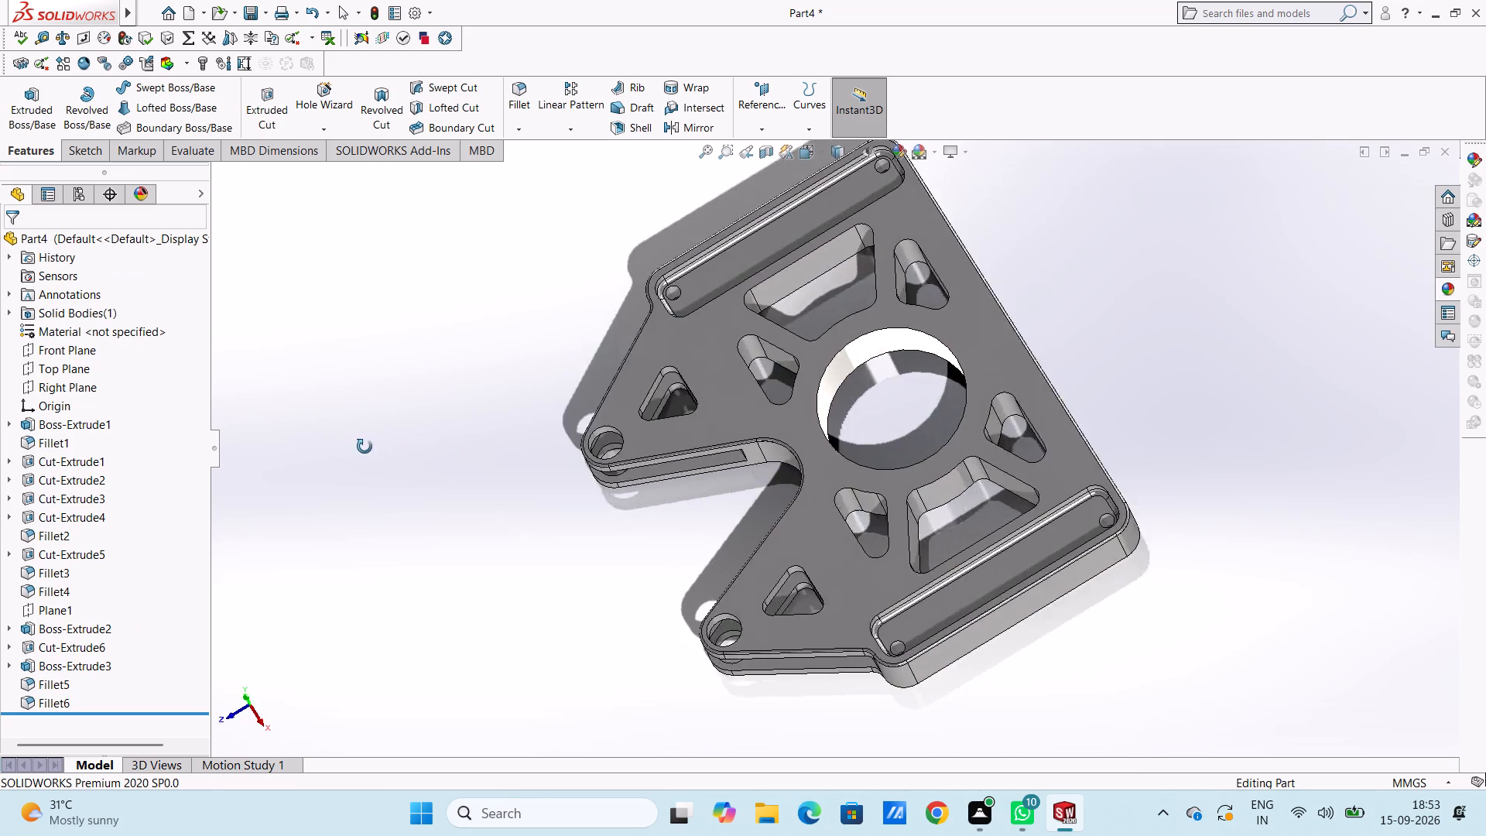
{"action": "middle_click_drag", "start_coordinate": [365, 447], "coordinate": [372, 492]}
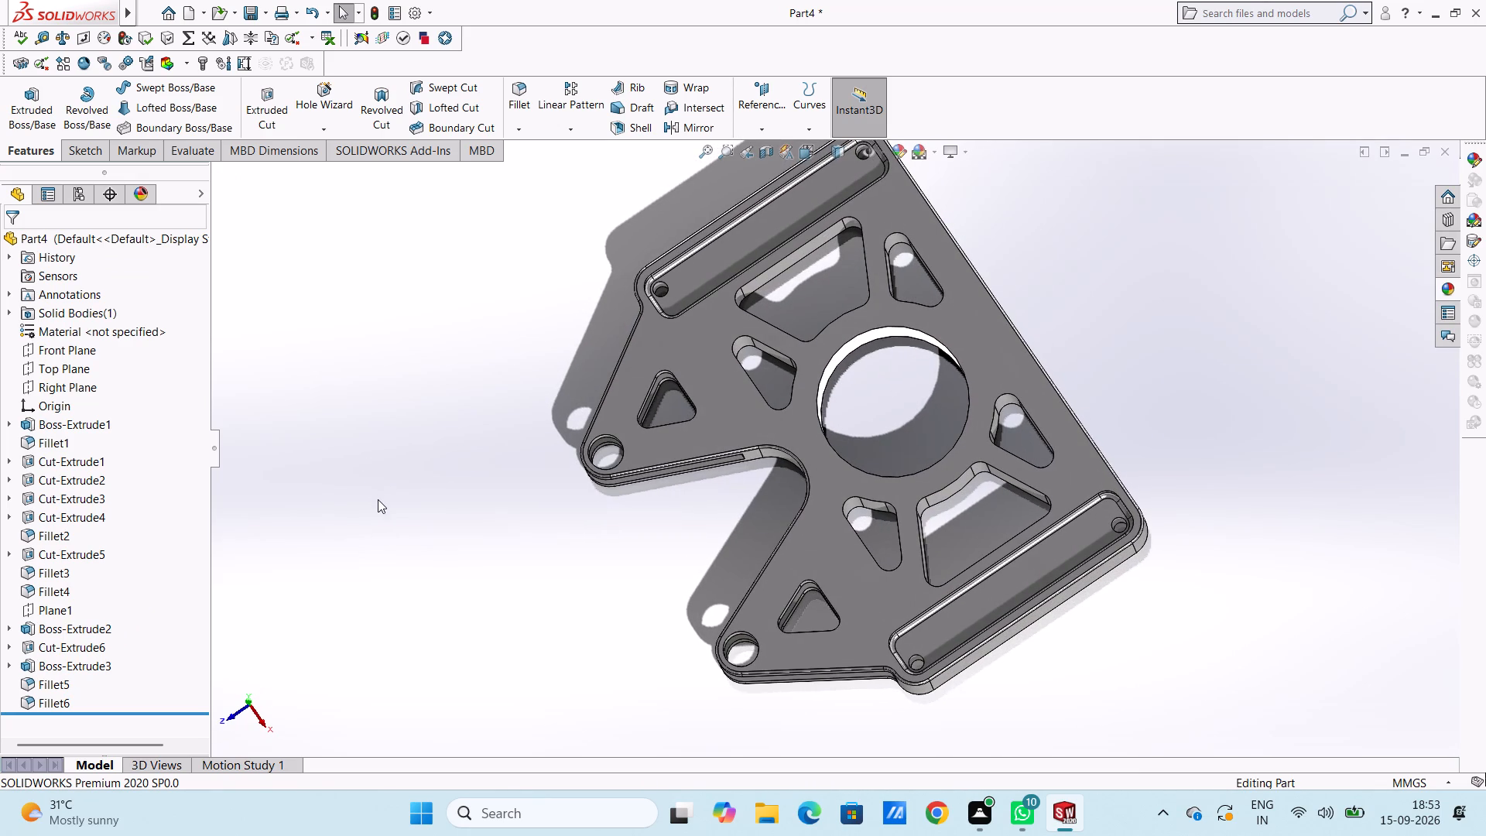
{"action": "key", "text": "ctrl+7"}
{"action": "key", "text": "ctrl+s"}
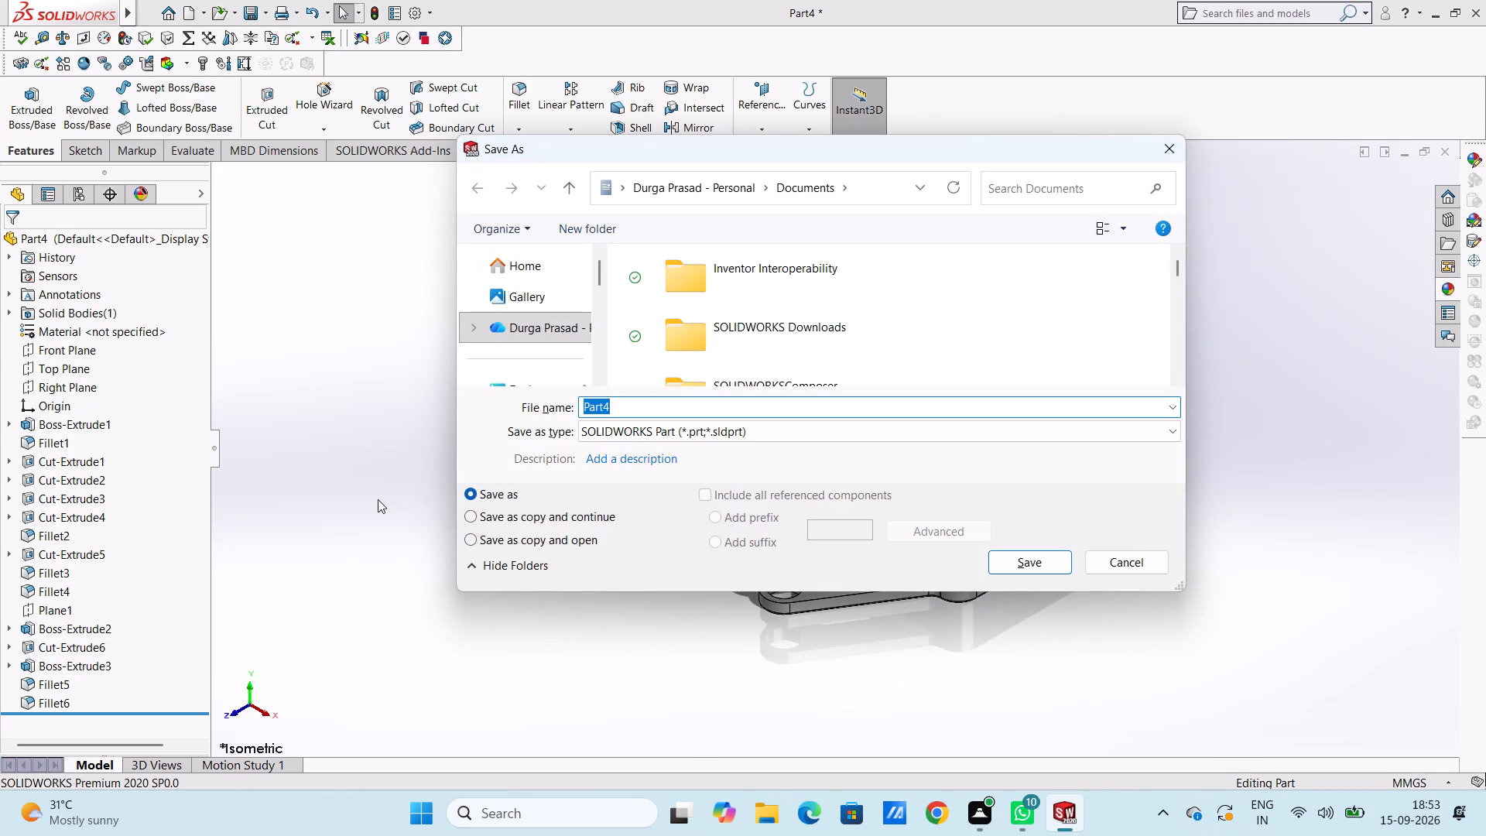
{"action": "type", "text": "dual"}
{"action": "key", "text": "space"}
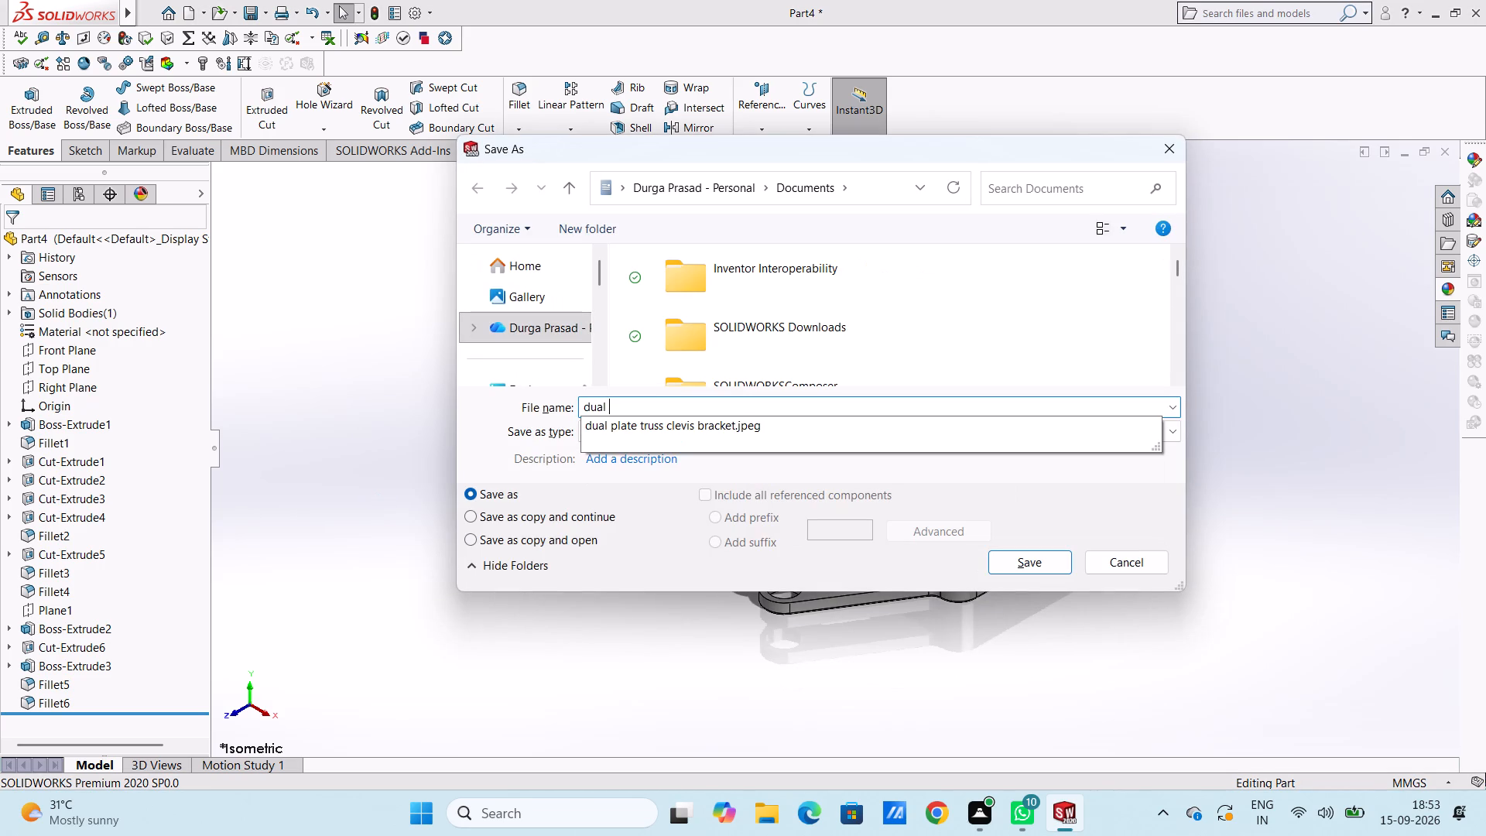
{"action": "type", "text": "plate"}
{"action": "key", "text": "space"}
{"action": "type", "text": "tr"}
{"action": "type", "text": "uss clevis"}
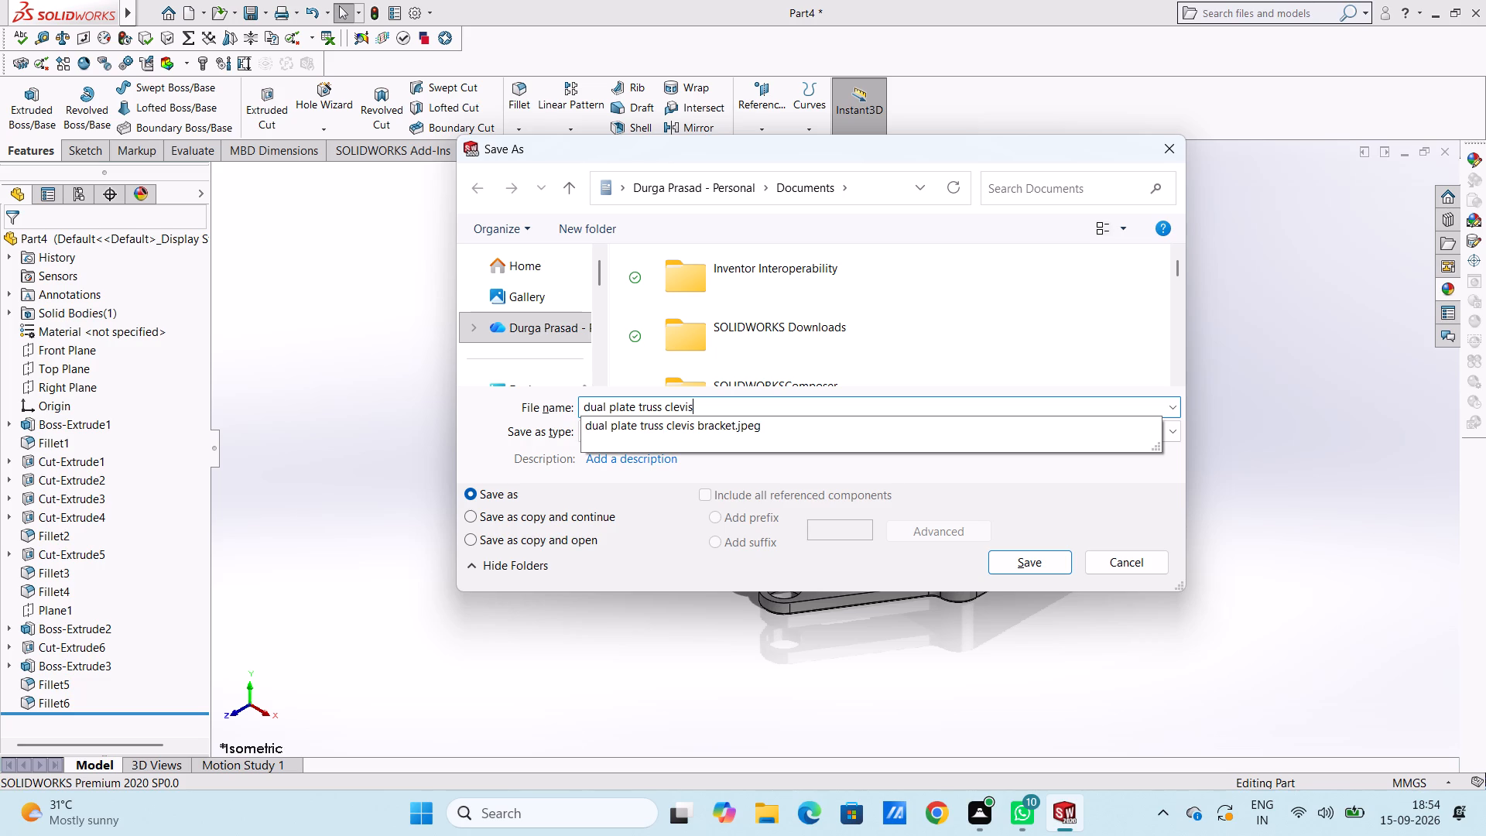
{"action": "key", "text": "space"}
{"action": "type", "text": "bracket"}
{"action": "left_click", "coordinate": [1022, 559]}
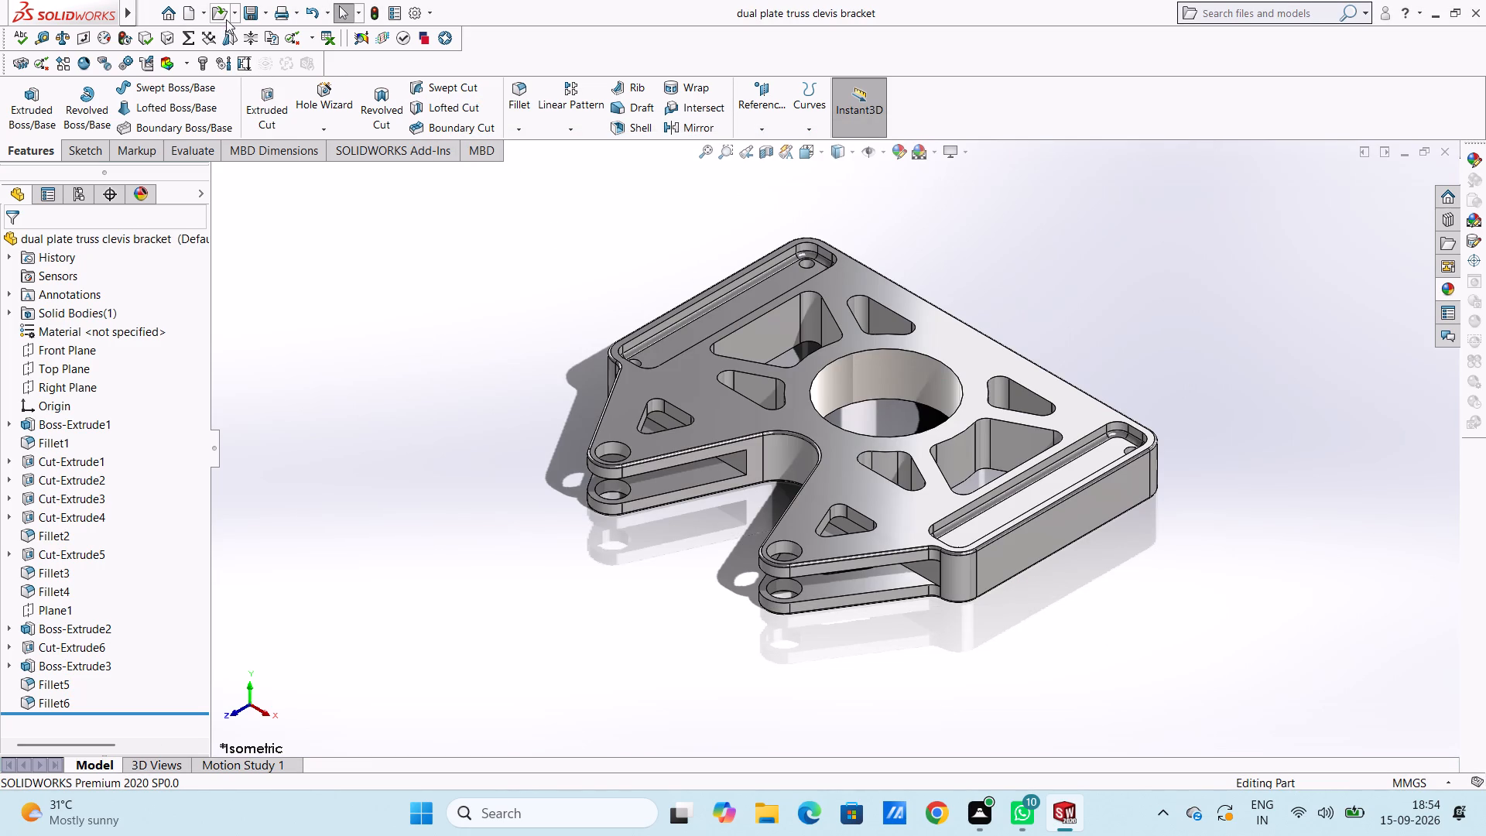
Save a PDF copy of the part in Documents under the name "dual plate truss clevis bracket".
{"action": "left_click", "coordinate": [265, 13]}
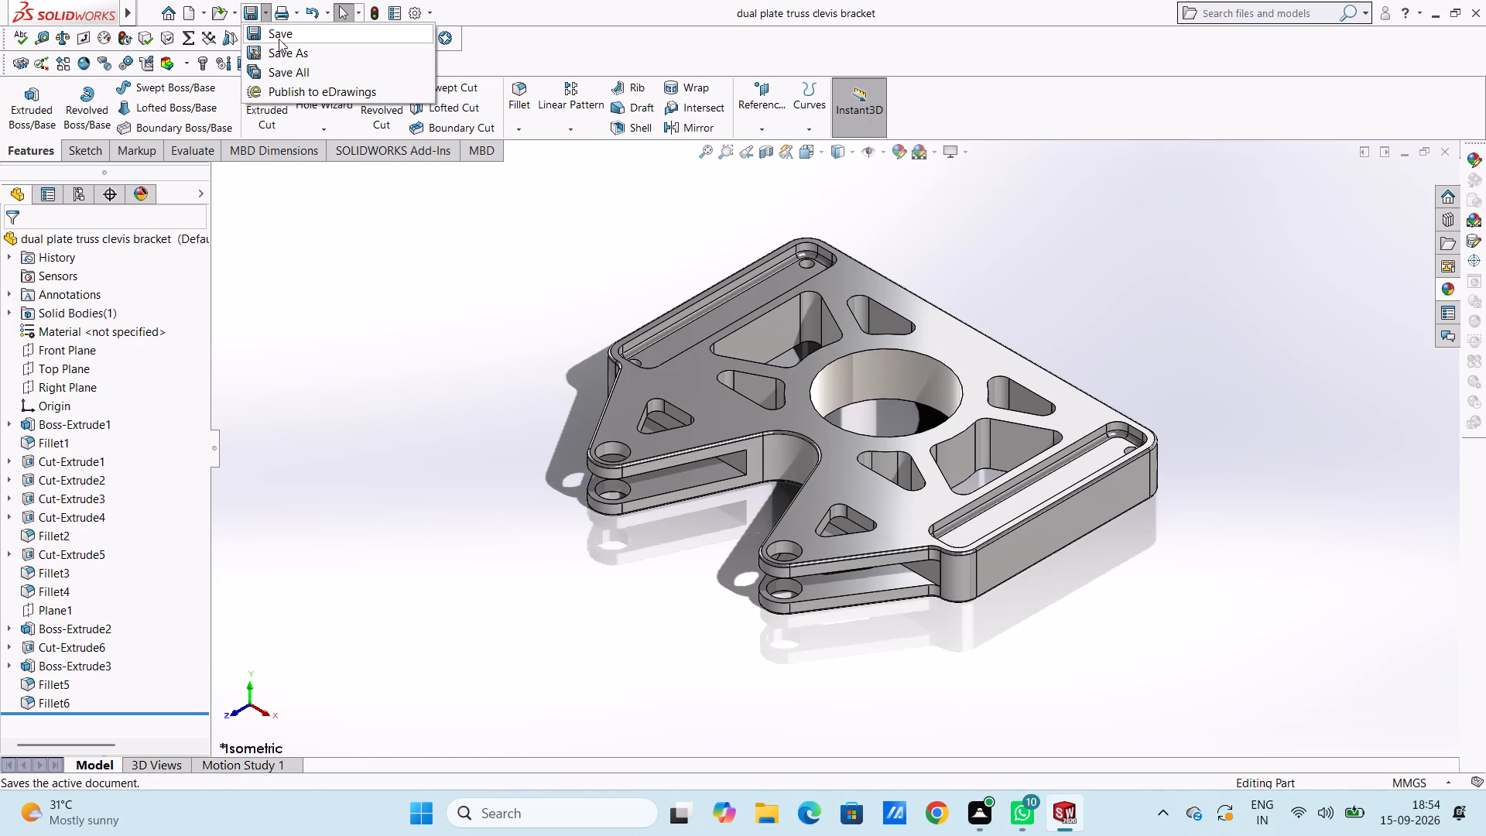
{"action": "left_click", "coordinate": [284, 49]}
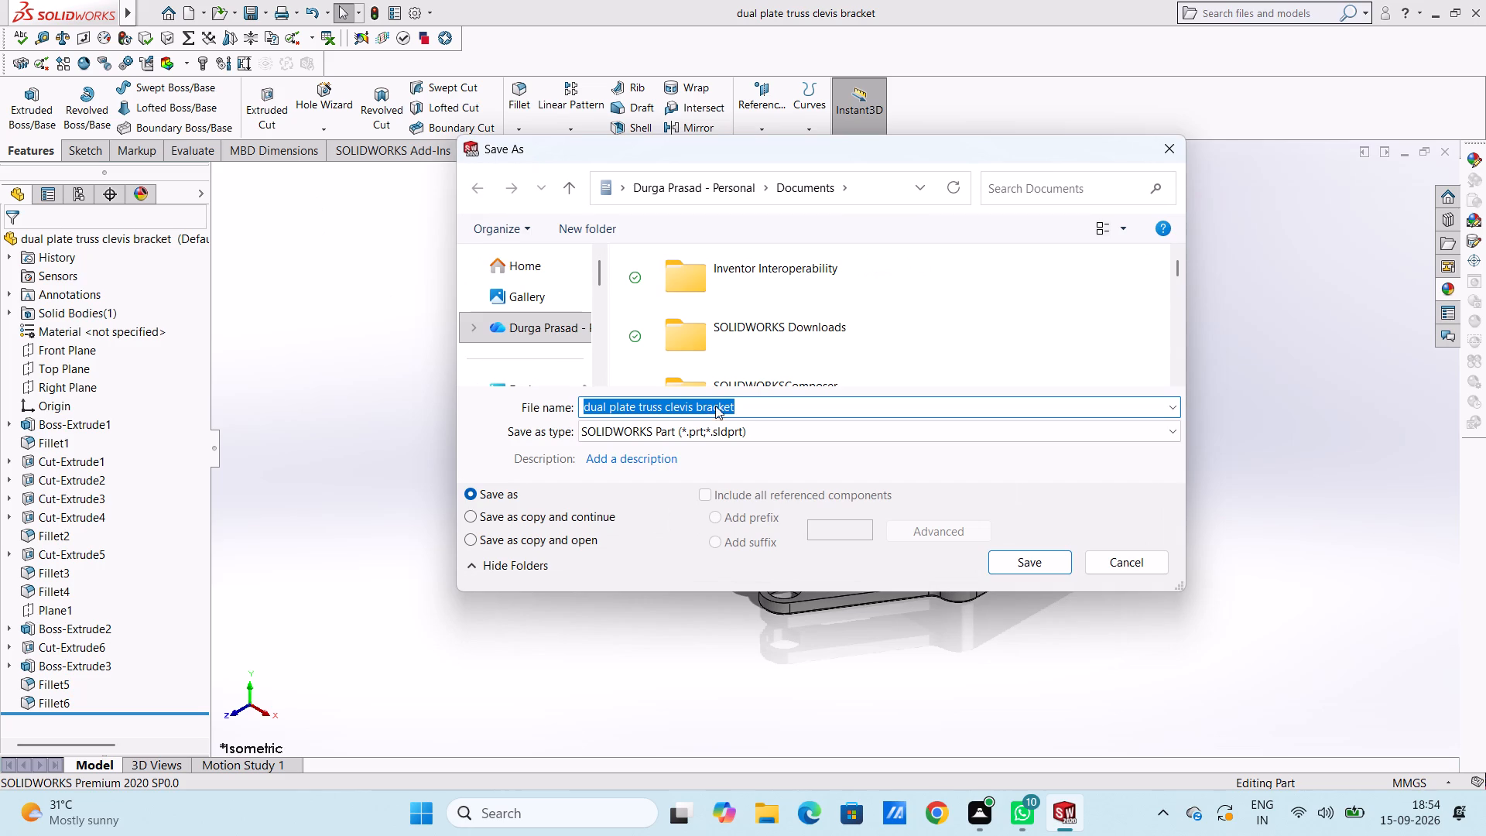
{"action": "left_click", "coordinate": [770, 432]}
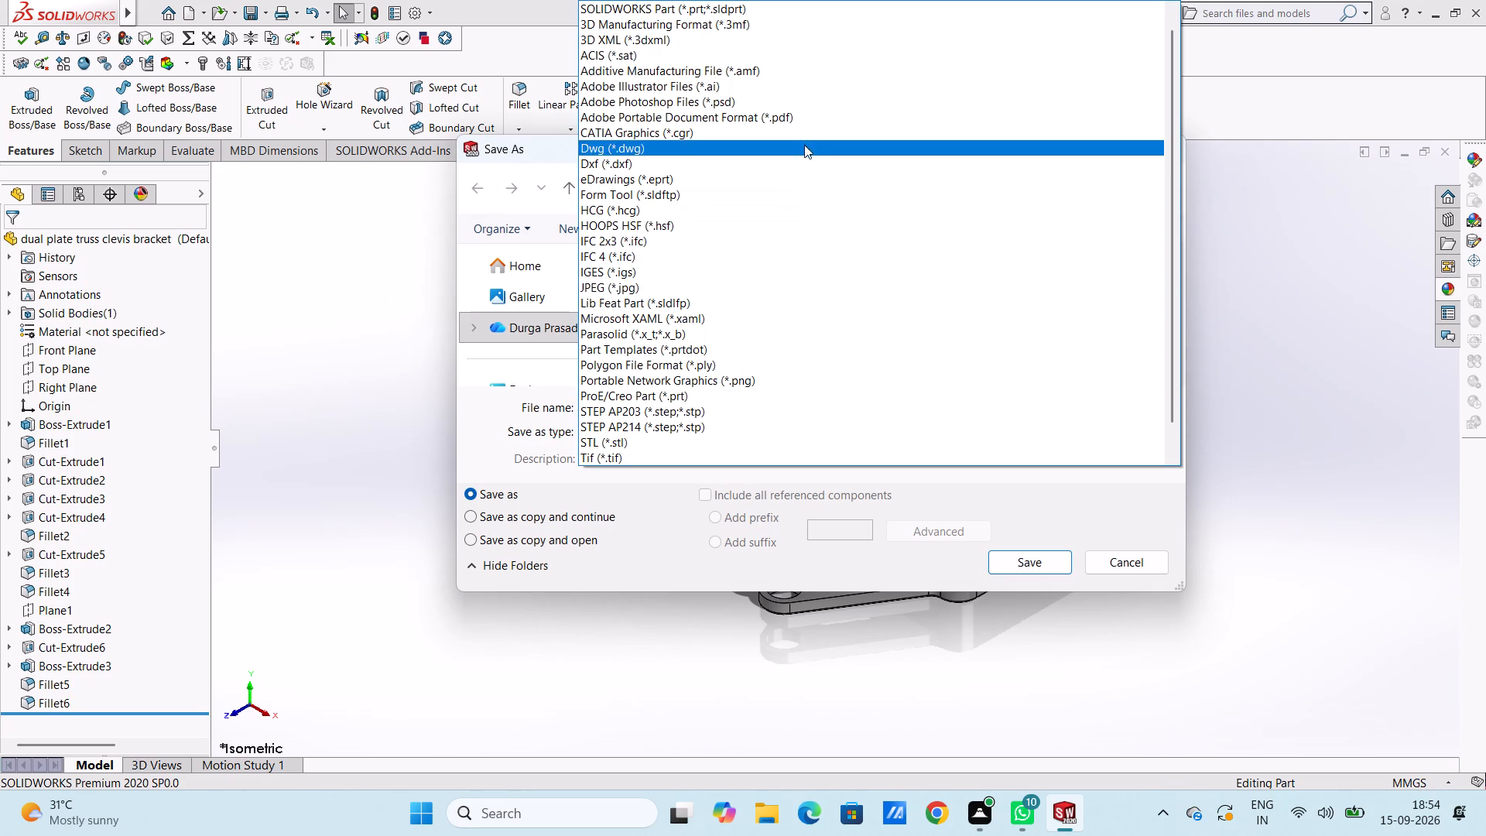
{"action": "left_click", "coordinate": [810, 122]}
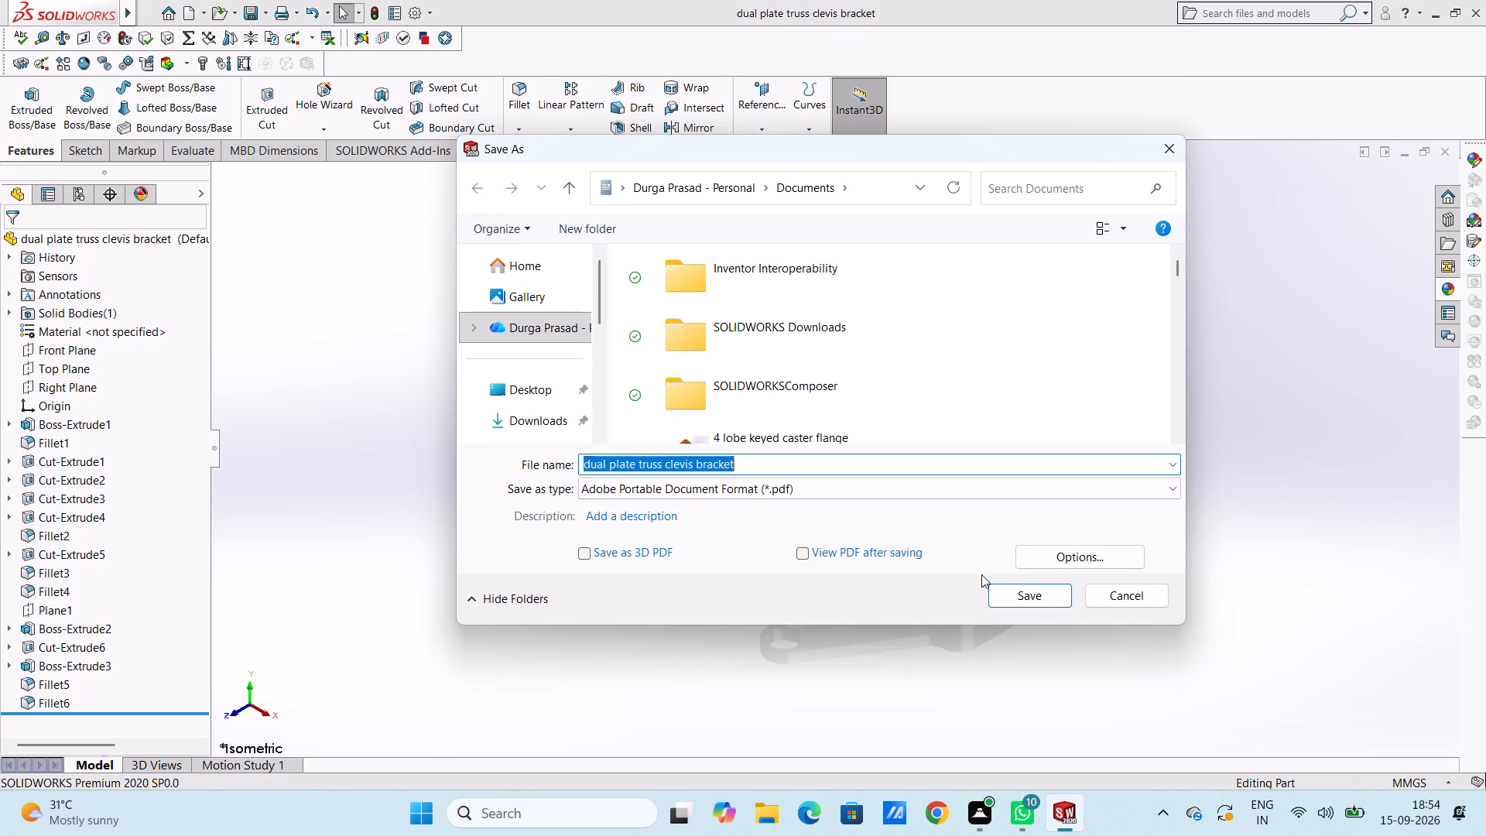
{"action": "left_click", "coordinate": [1032, 600]}
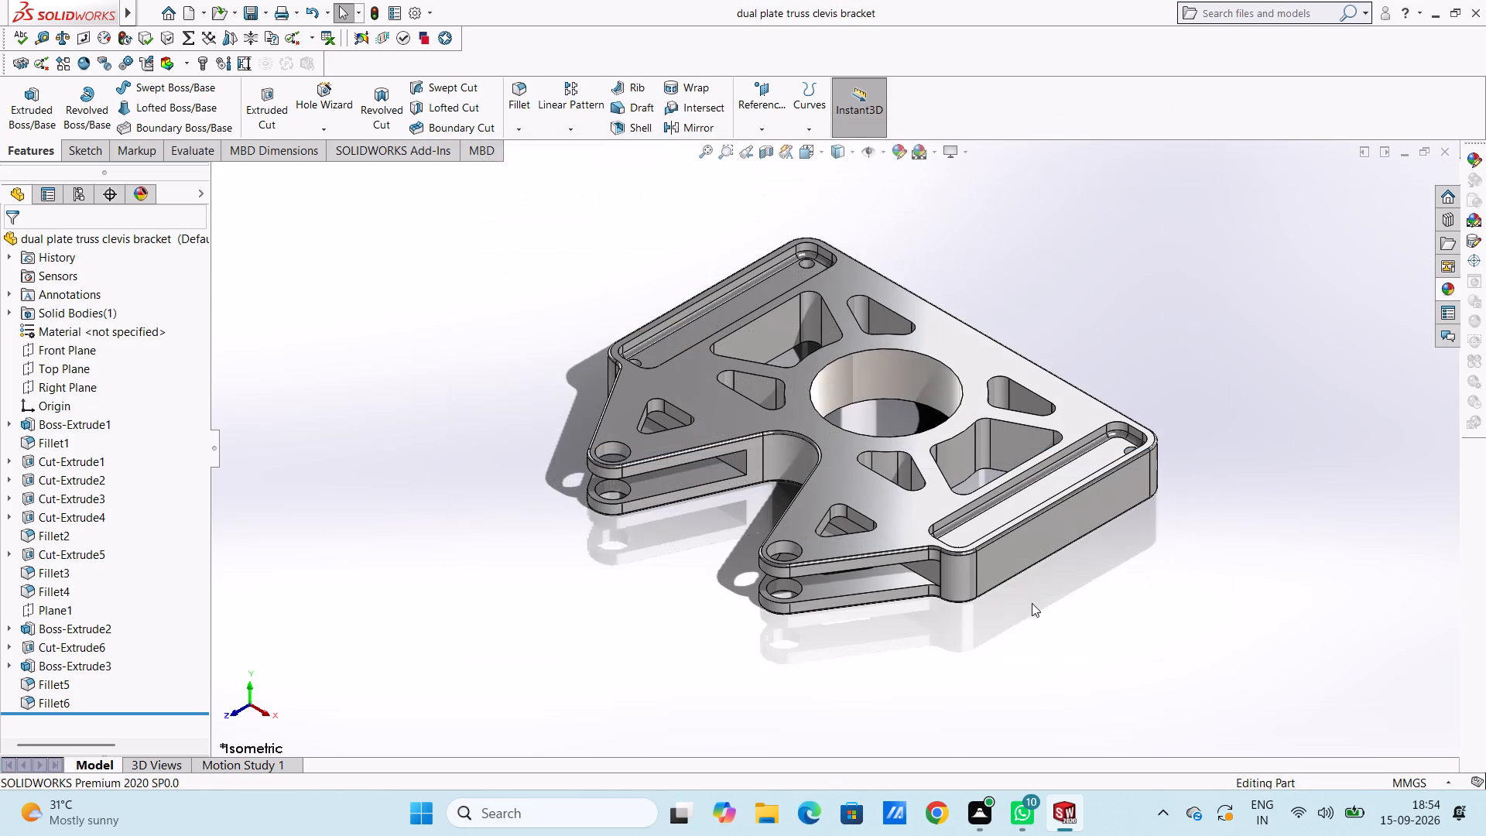